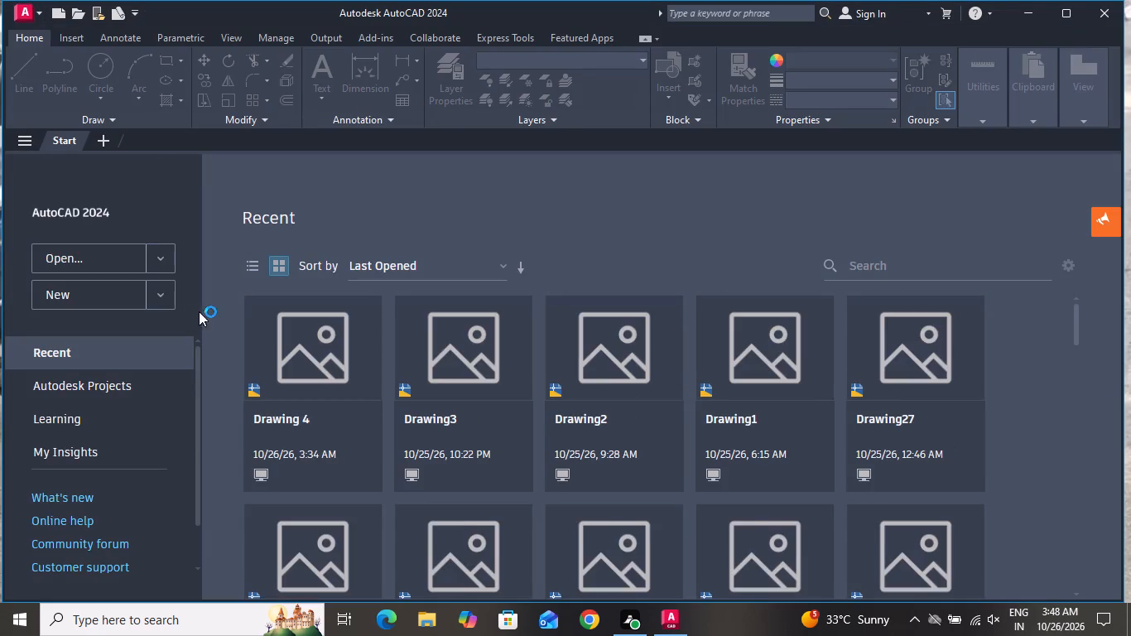
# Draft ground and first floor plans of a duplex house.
# Create a new blank drawing.
pyautogui.click(75, 301)
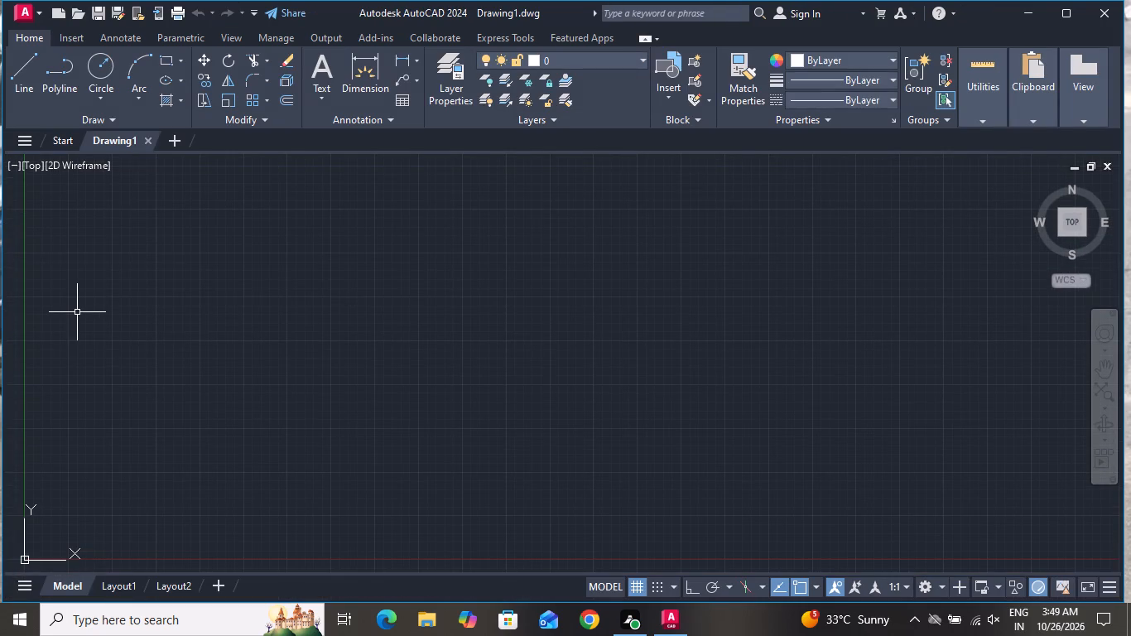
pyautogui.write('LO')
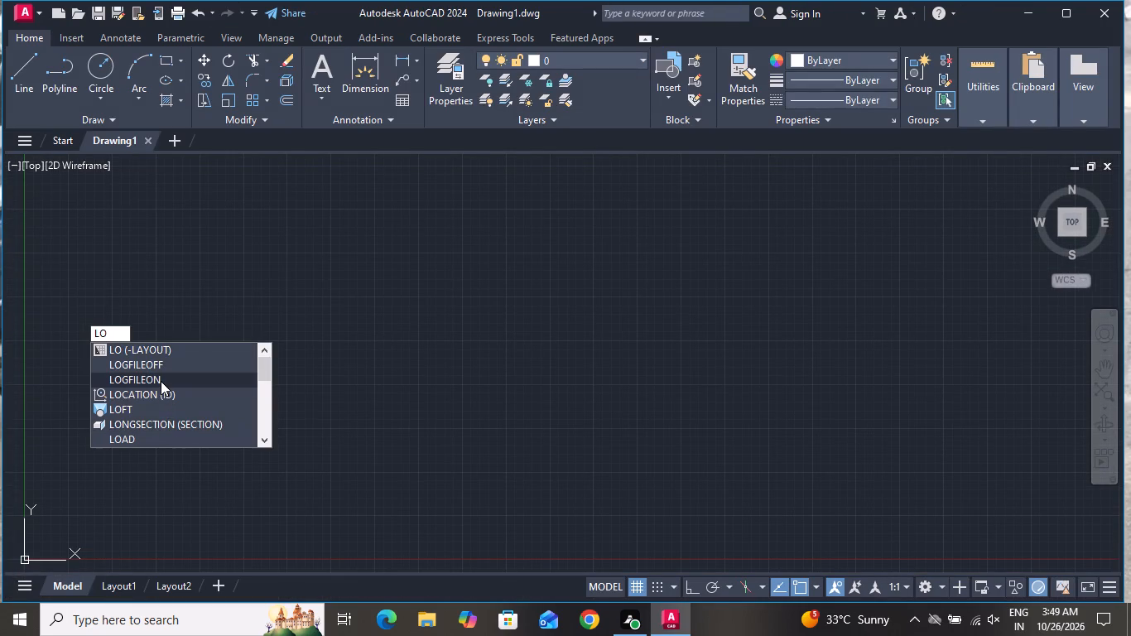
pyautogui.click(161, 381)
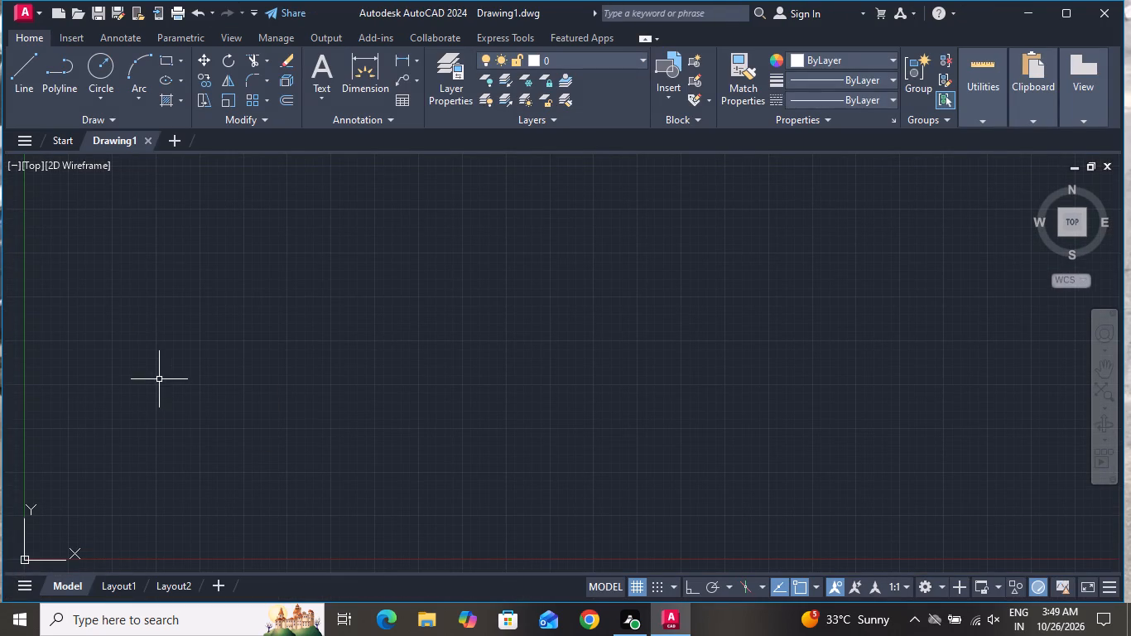
# Set the drawing units to Engineering length type with 0'-0" precision.
pyautogui.write('UN')
pyautogui.press('space')
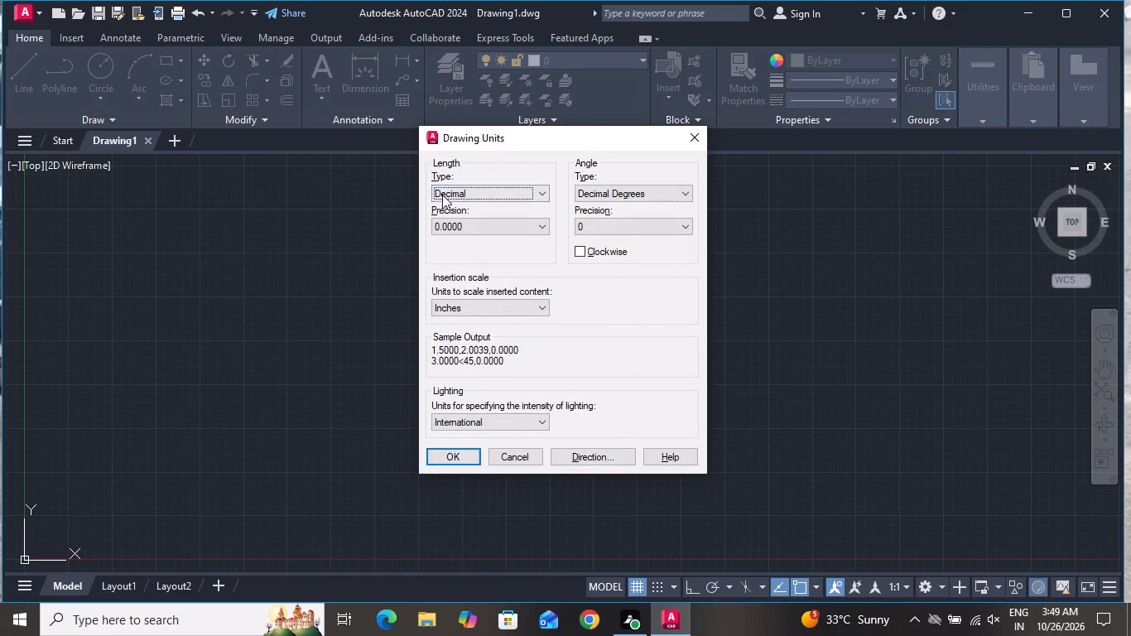
pyautogui.click(457, 192)
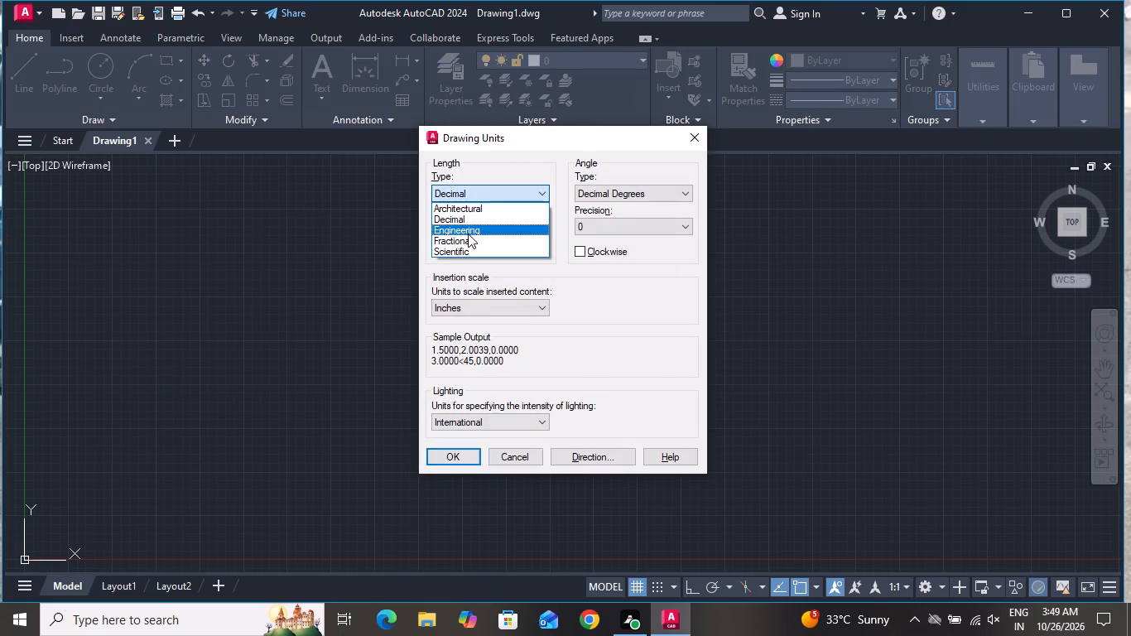
pyautogui.click(468, 234)
pyautogui.click(469, 229)
pyautogui.click(468, 239)
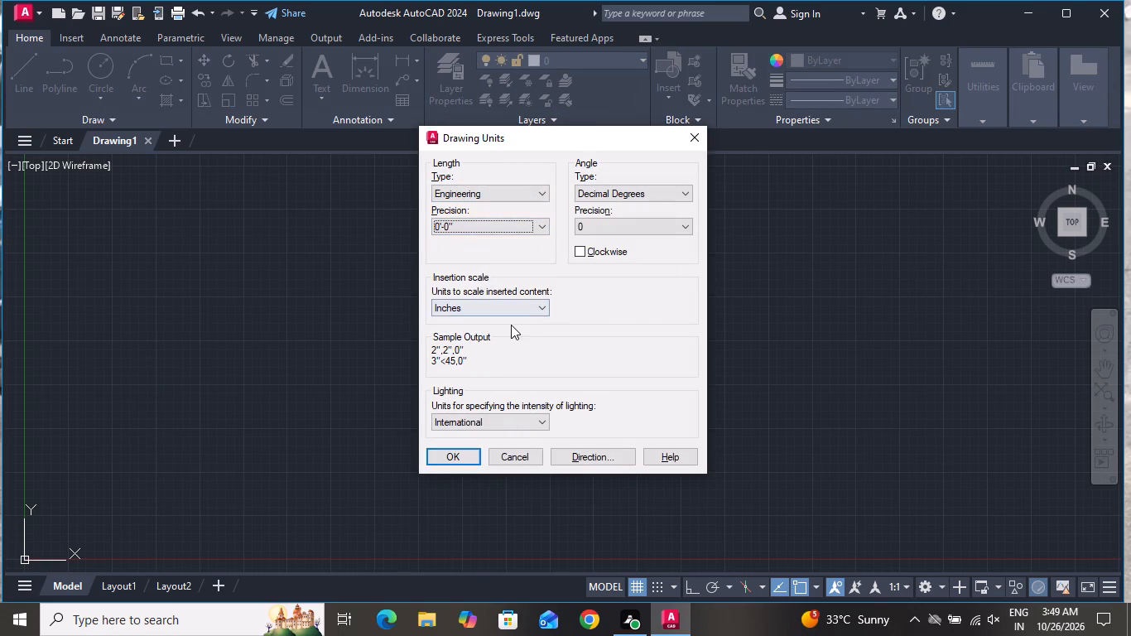
pyautogui.click(464, 455)
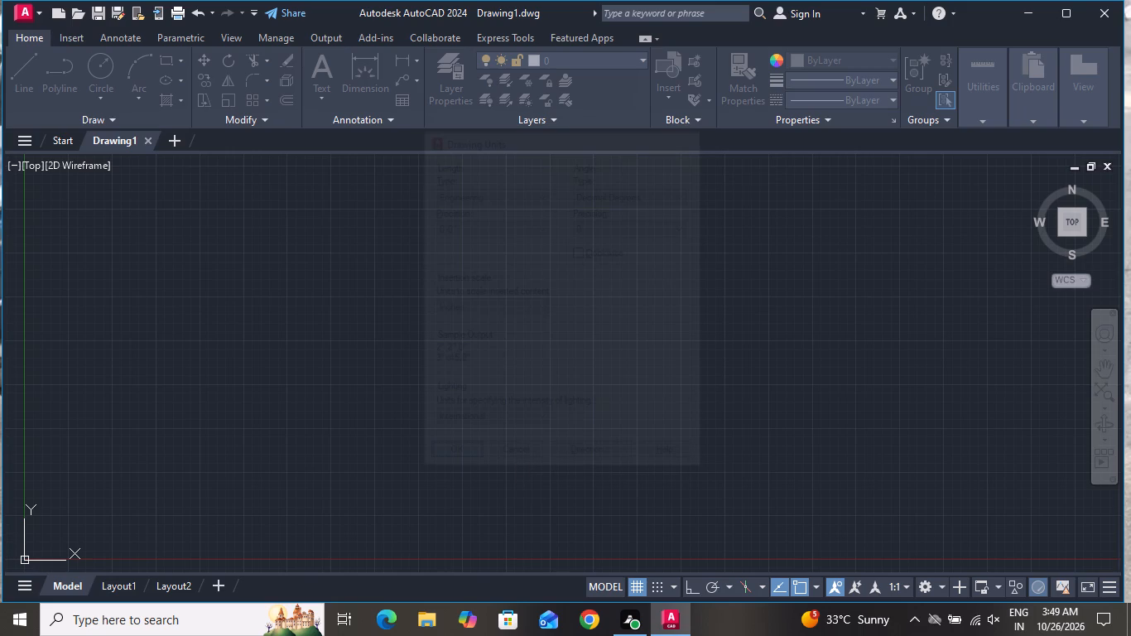
# Modify the Standard dimension style's primary units to Engineering format with 0'-0" precision and set the style current.
pyautogui.write('D')
pyautogui.press('space')
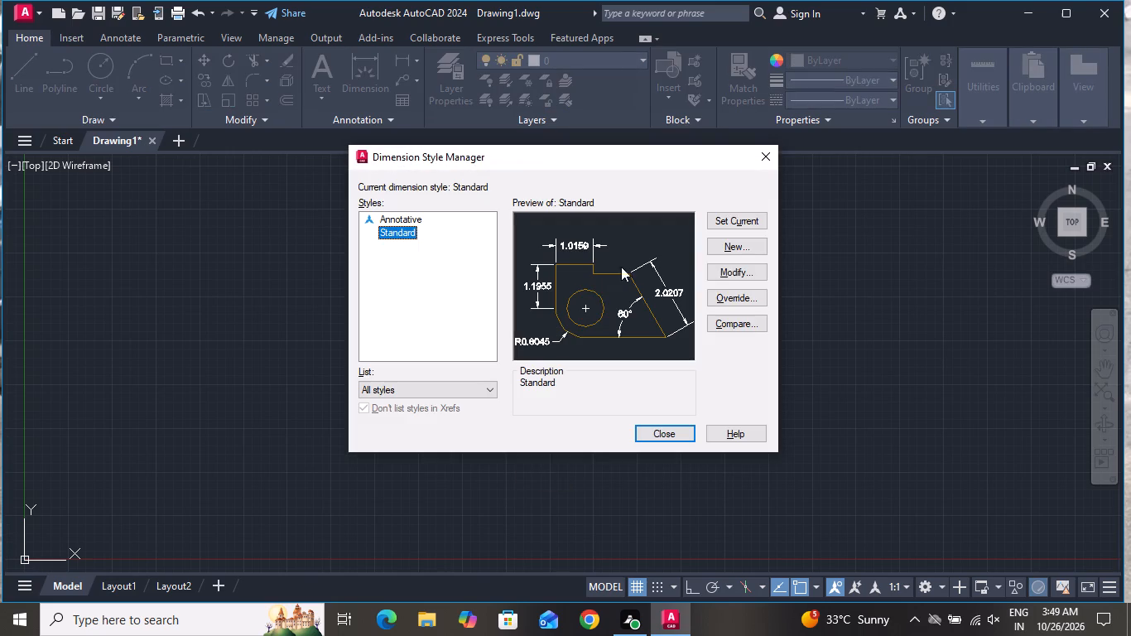
pyautogui.click(724, 274)
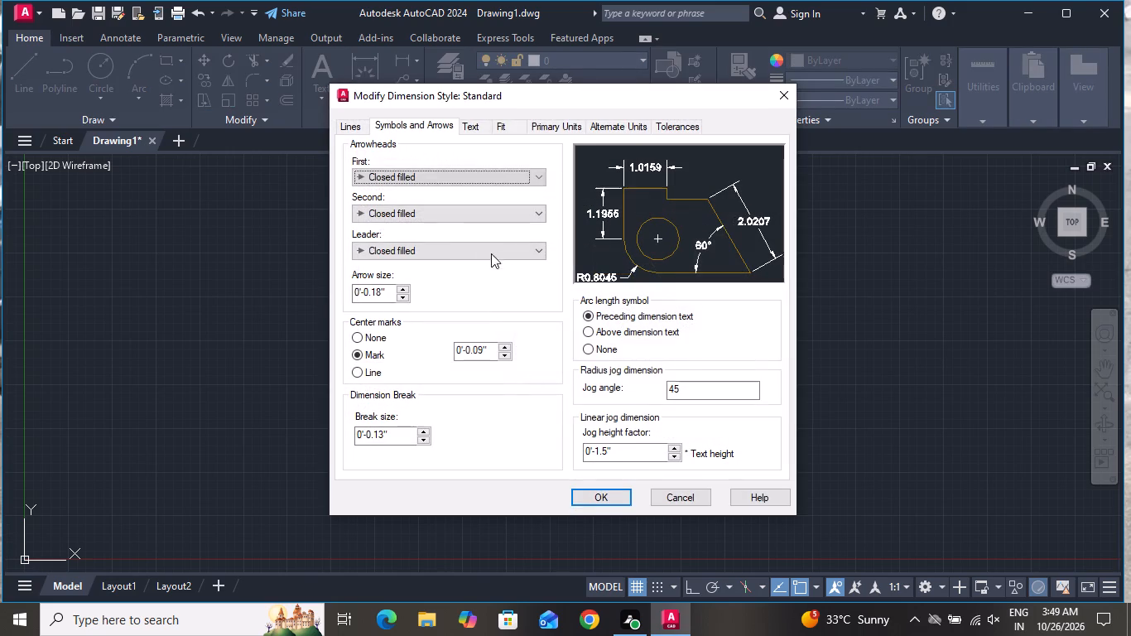
pyautogui.click(546, 122)
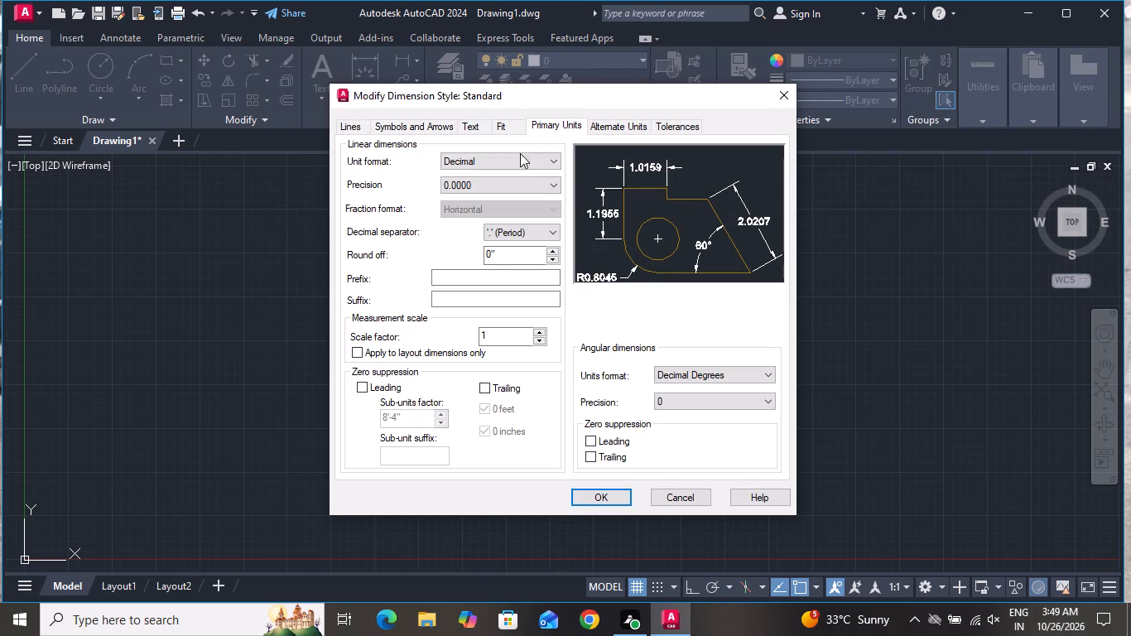
pyautogui.click(513, 160)
pyautogui.click(508, 192)
pyautogui.click(514, 185)
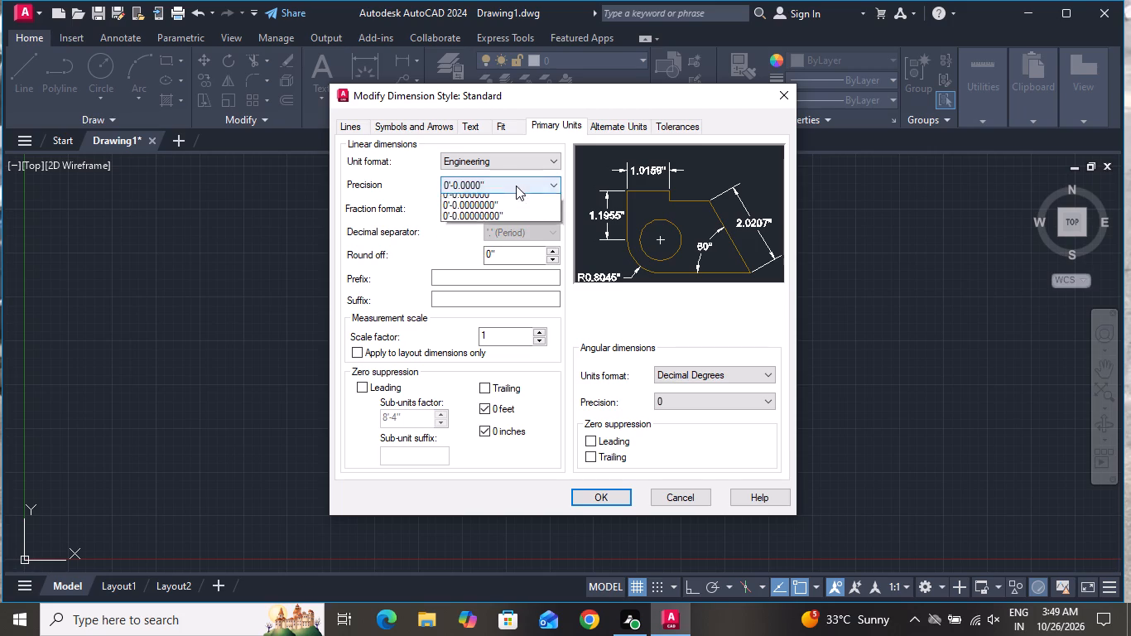
pyautogui.click(491, 202)
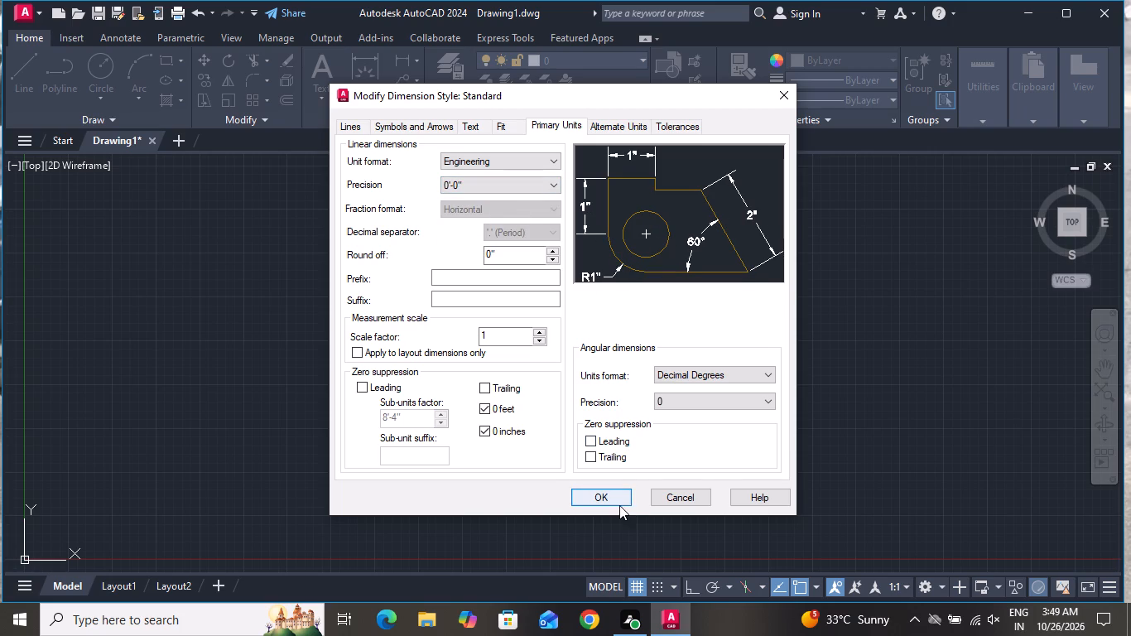
pyautogui.click(607, 498)
pyautogui.click(754, 214)
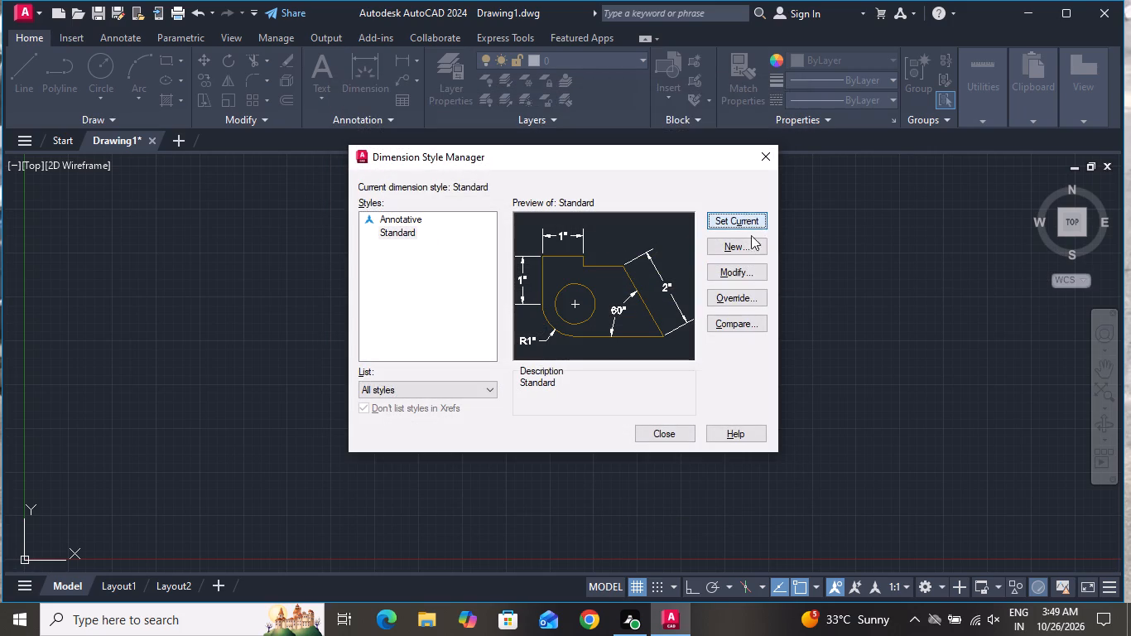
pyautogui.click(675, 436)
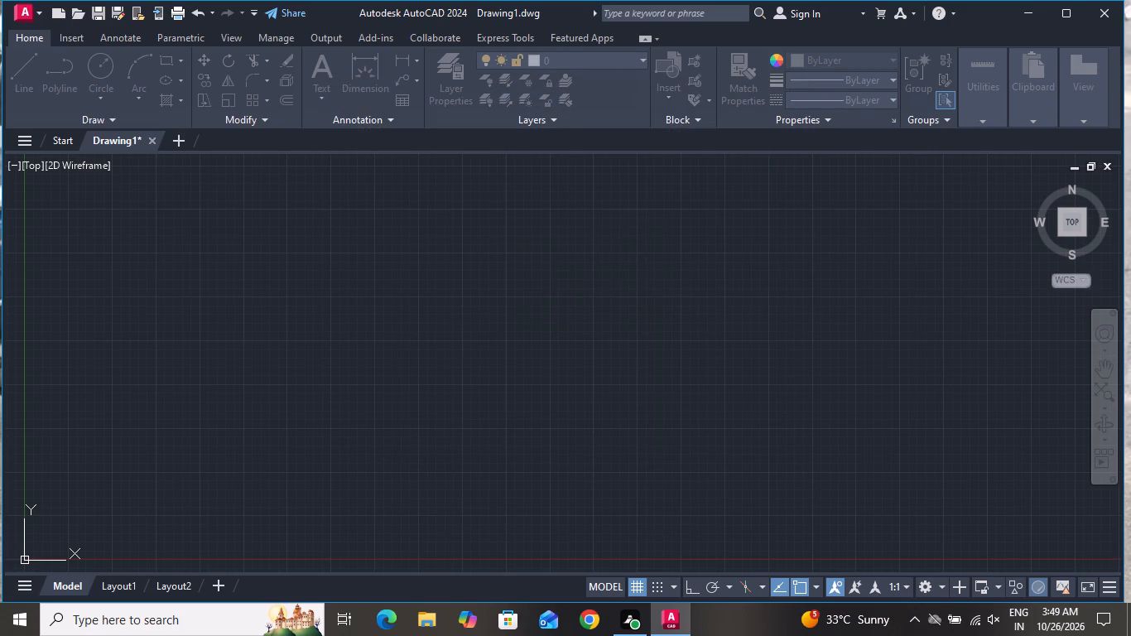
# Turn on Ortho mode and draw a vertical line 49'2" long upward from a point near the origin.
pyautogui.click(26, 76)
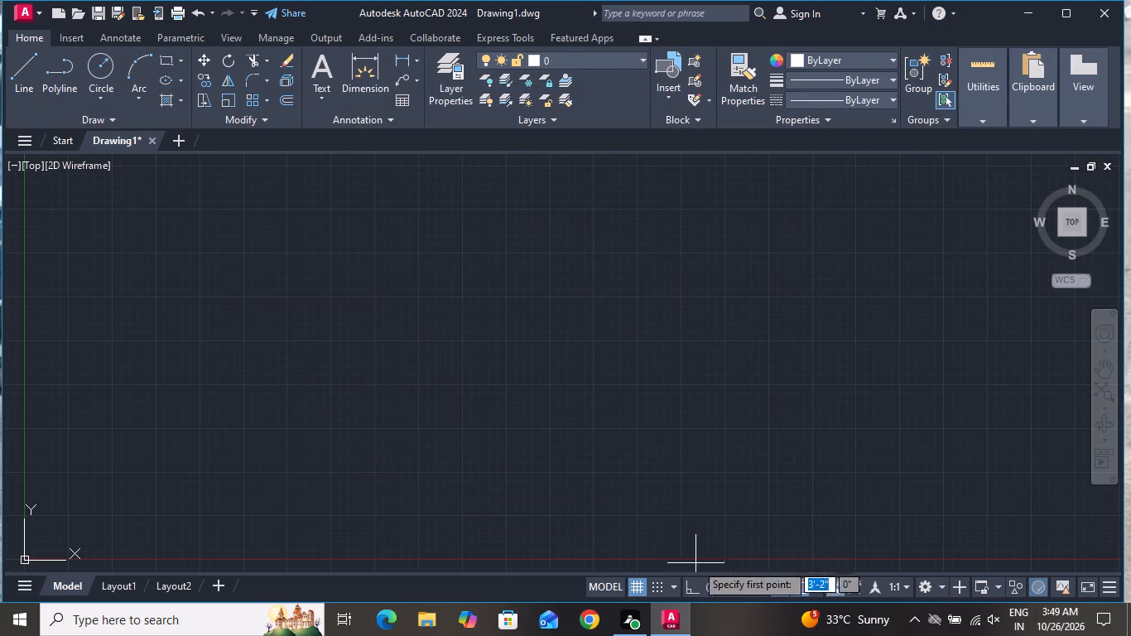
pyautogui.click(687, 592)
pyautogui.click(482, 528)
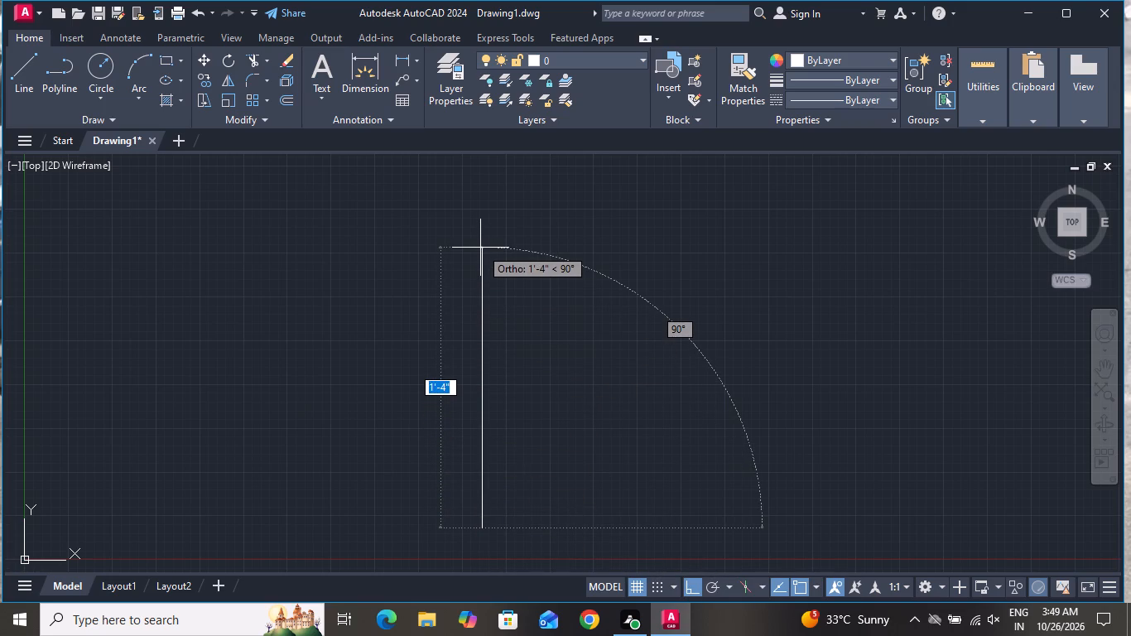
pyautogui.write("49'")
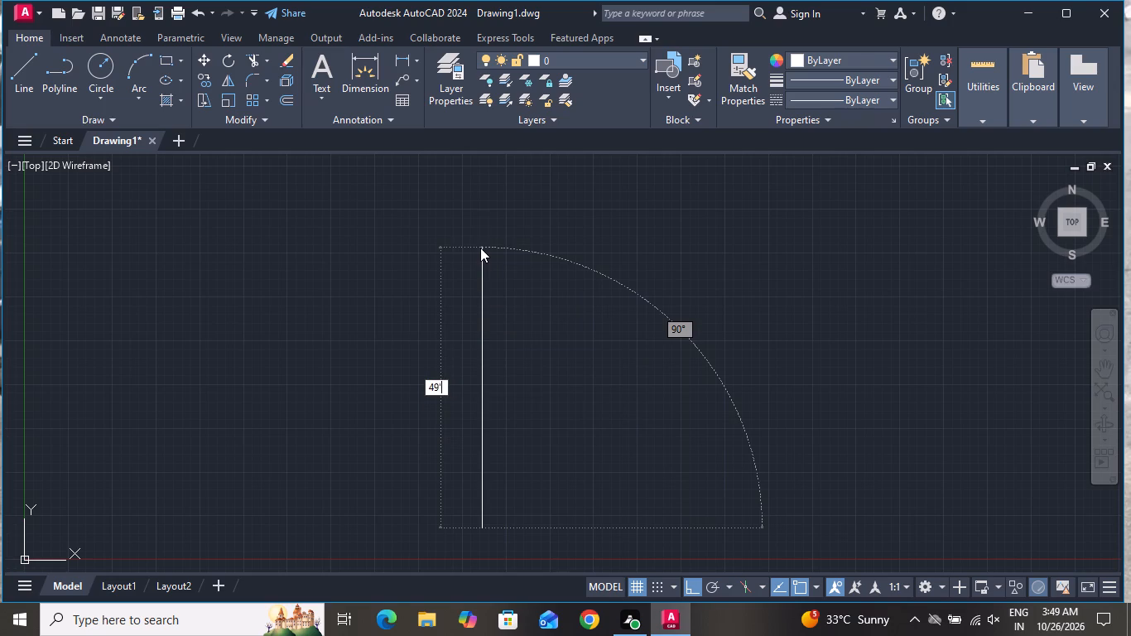
pyautogui.press('2')
pyautogui.hotkey('shift', '"')
pyautogui.press('Return')
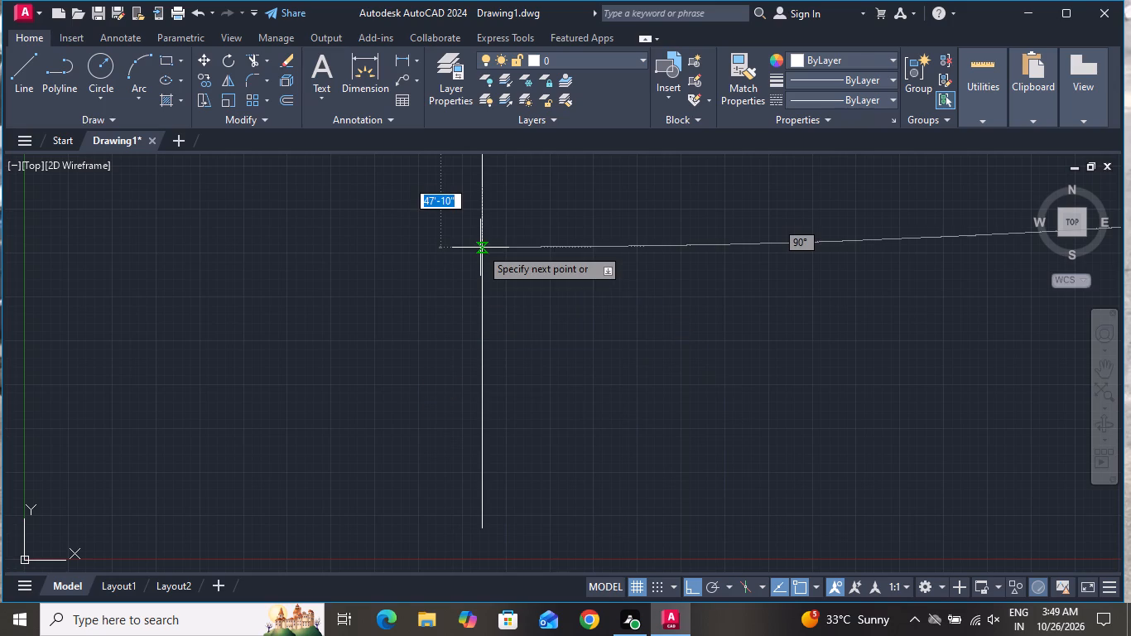
pyautogui.scroll(-1, 504, 326)
pyautogui.scroll(-15, 511, 405)
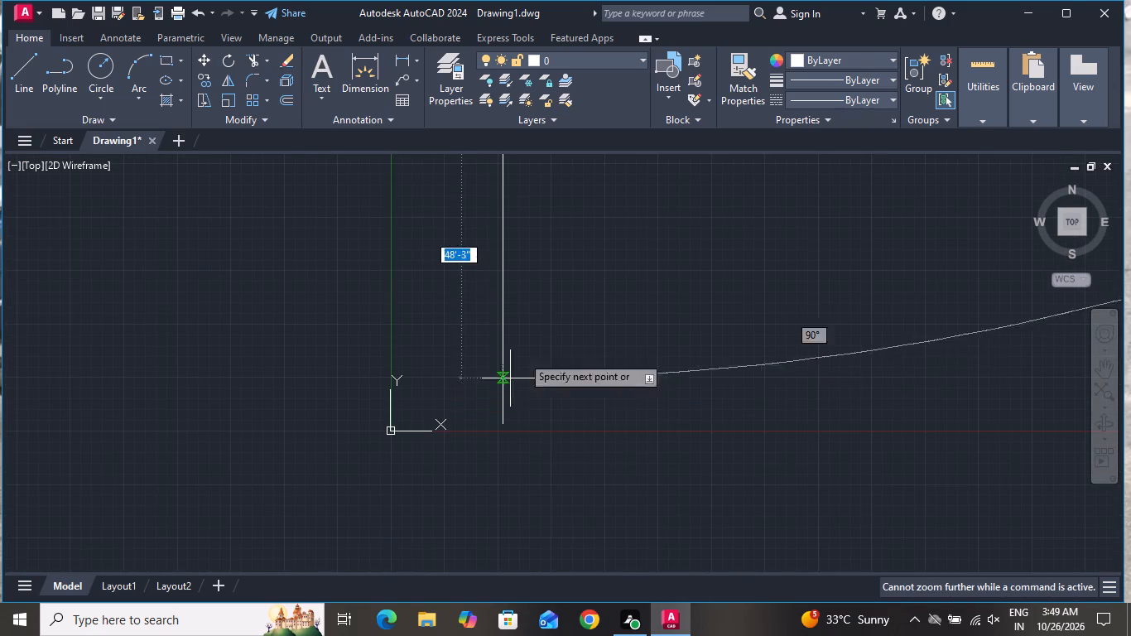
pyautogui.scroll(-9, 536, 321)
pyautogui.rightClick(520, 340)
pyautogui.click(551, 372)
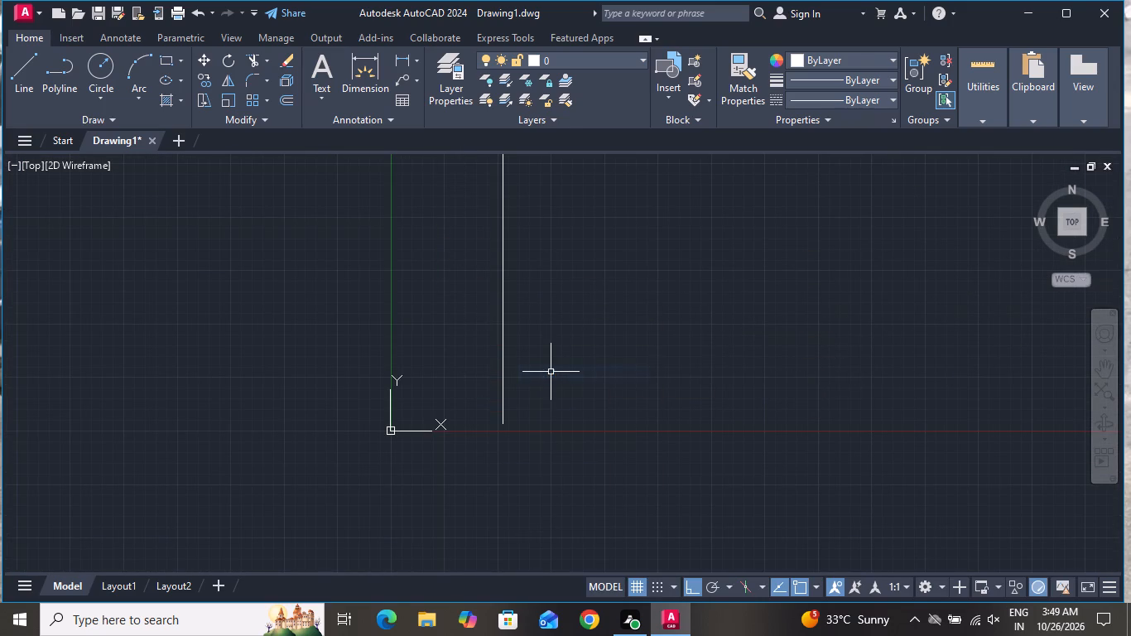
# Start a new rectangular outline in open space with a 49'2" line going up and a 21'11" line going right.
pyautogui.write('Z A')
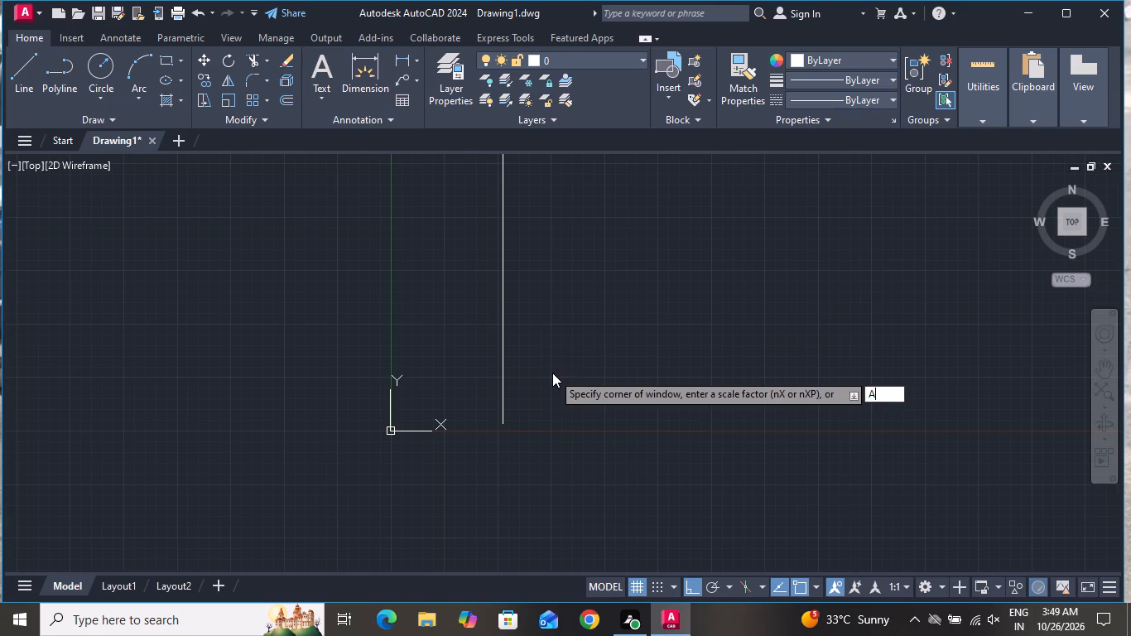
pyautogui.press('space')
pyautogui.scroll(1, 552, 373)
pyautogui.scroll(-5, 189, 387)
pyautogui.scroll(-2, 129, 445)
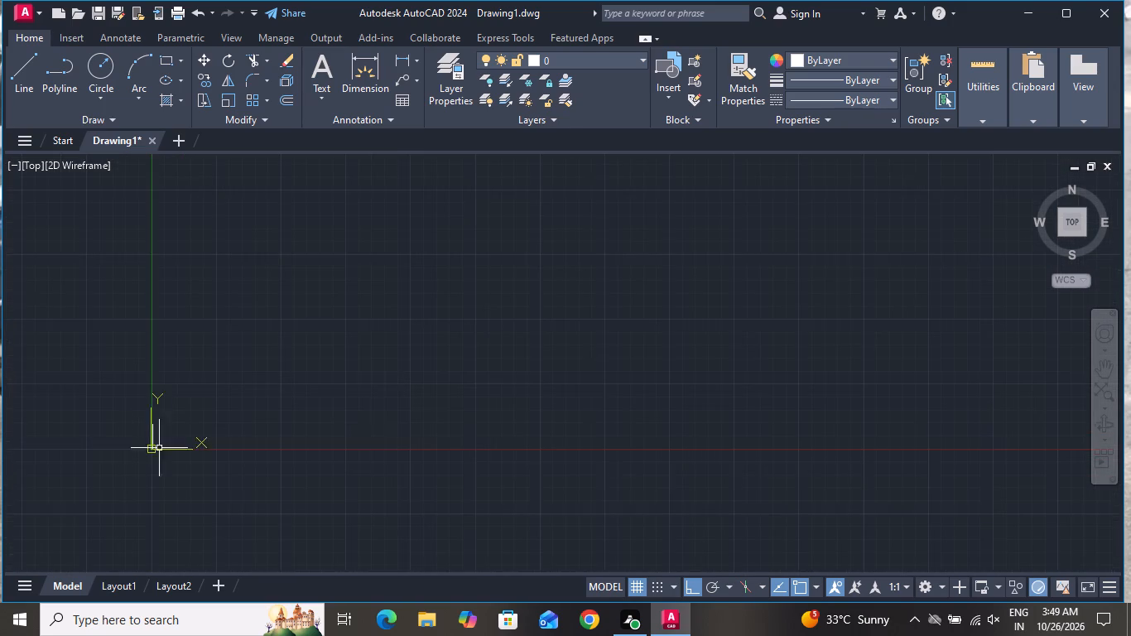
pyautogui.scroll(2, 914, 224)
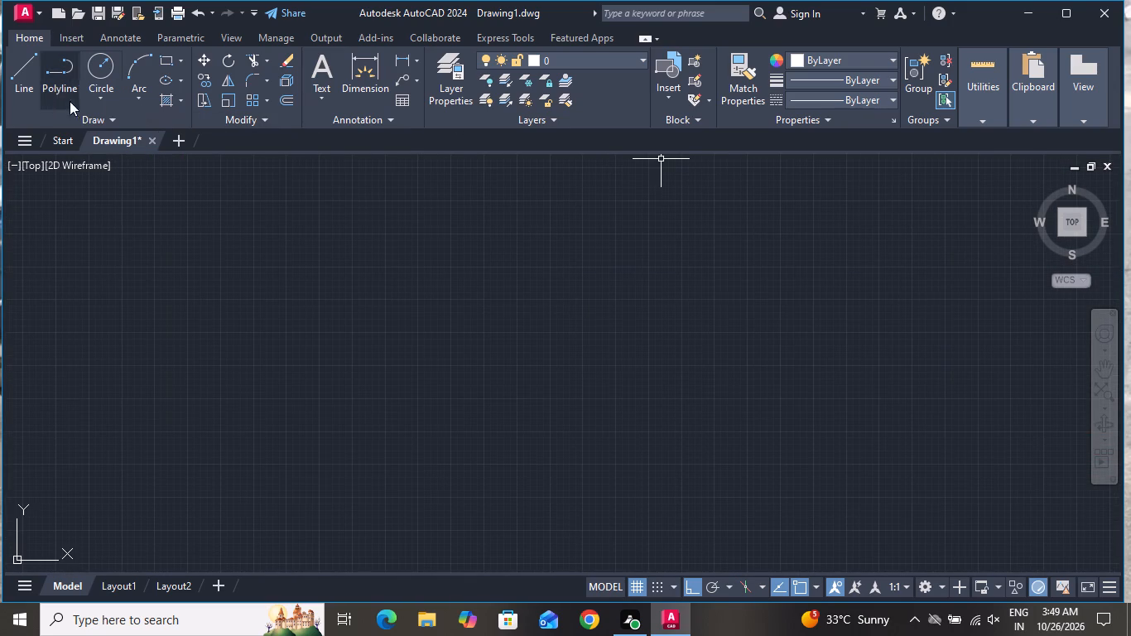
pyautogui.click(29, 74)
pyautogui.click(402, 501)
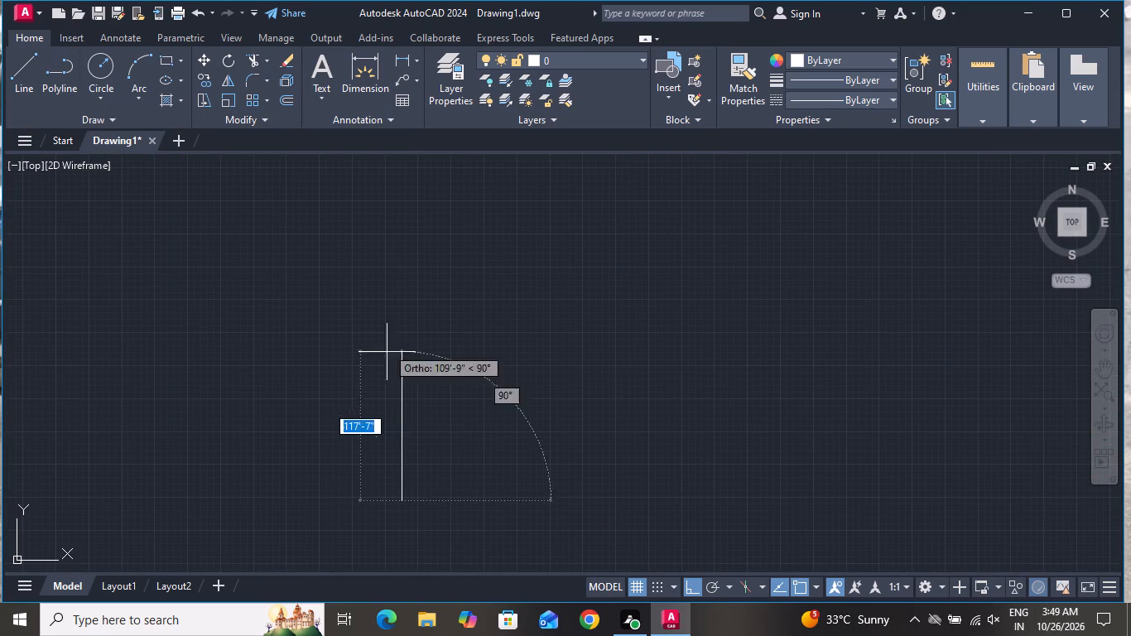
pyautogui.write("49'2")
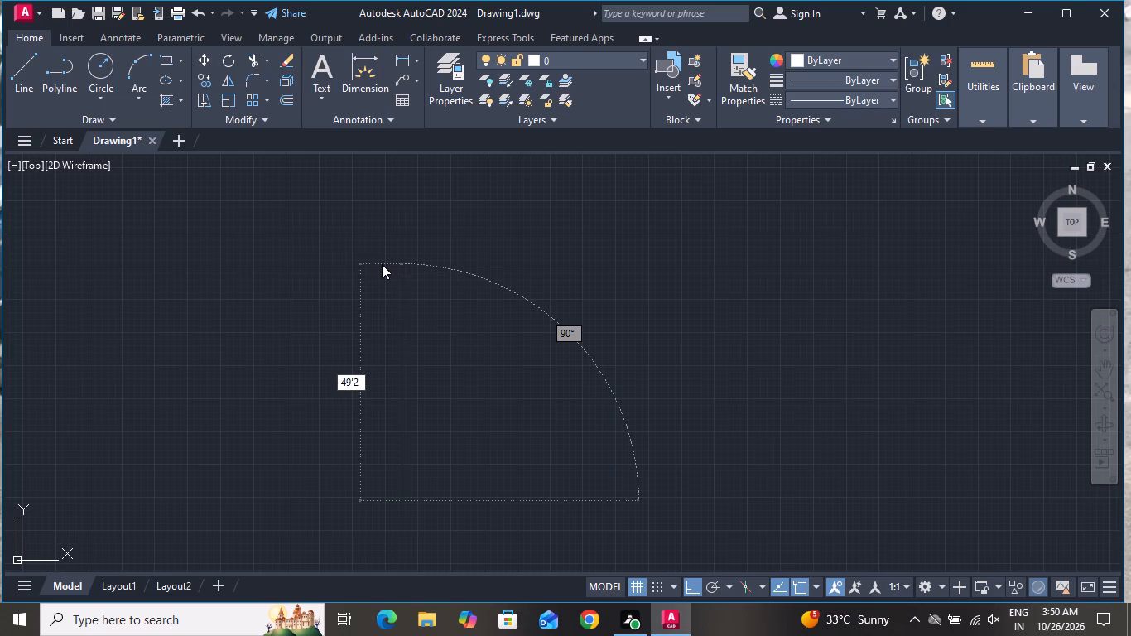
pyautogui.hotkey('shift', '"')
pyautogui.press('Return')
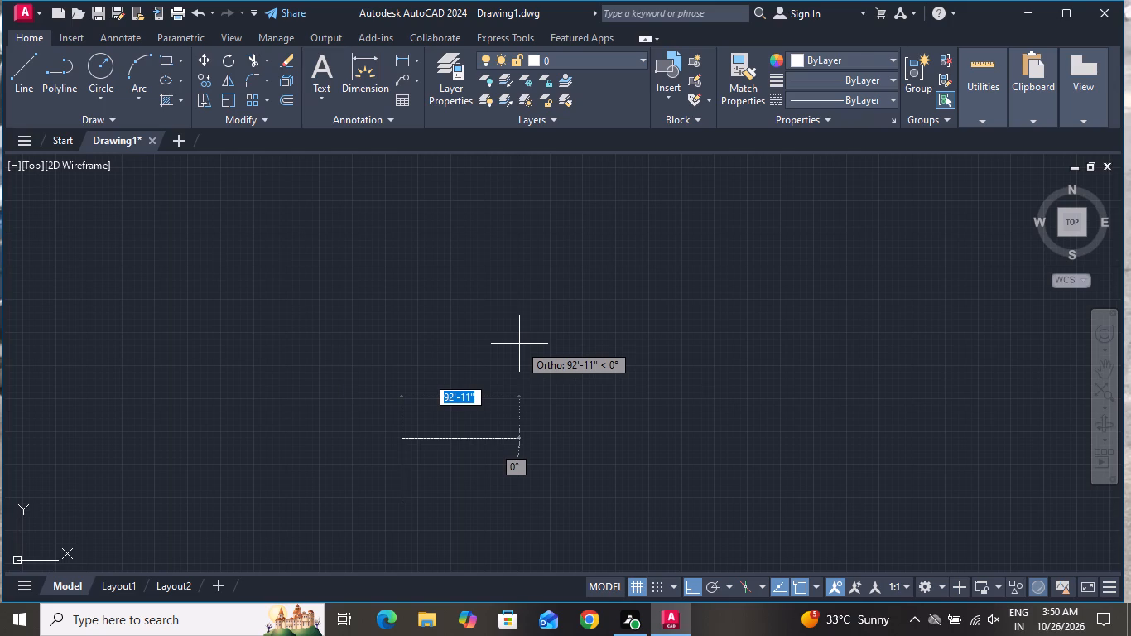
pyautogui.write("21'11")
pyautogui.hotkey('shift', '"')
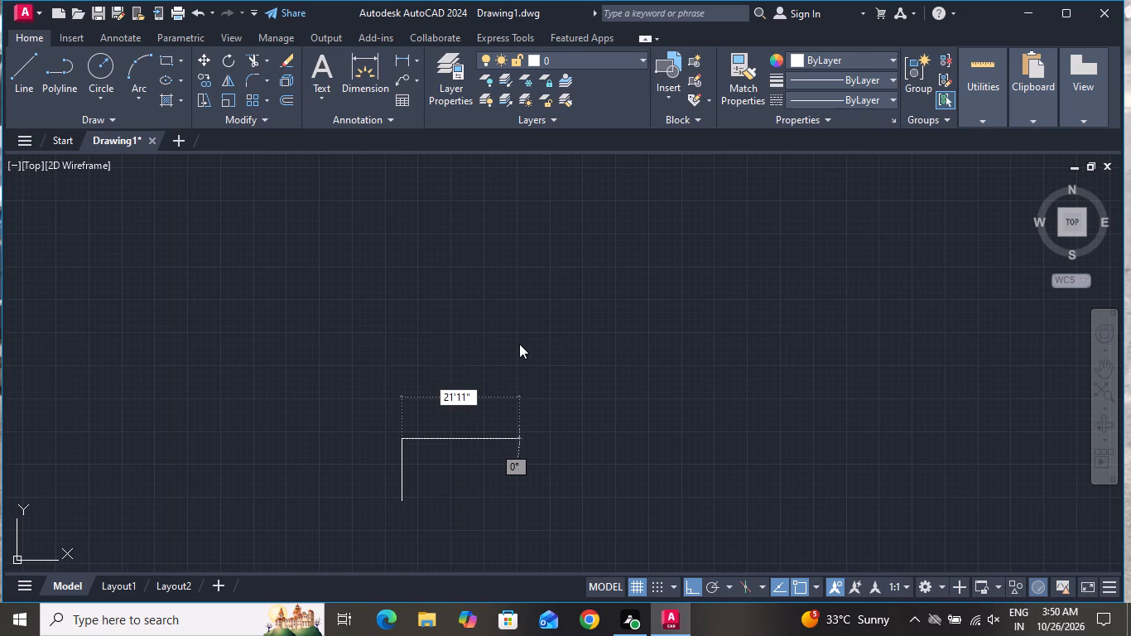
pyautogui.press('Return')
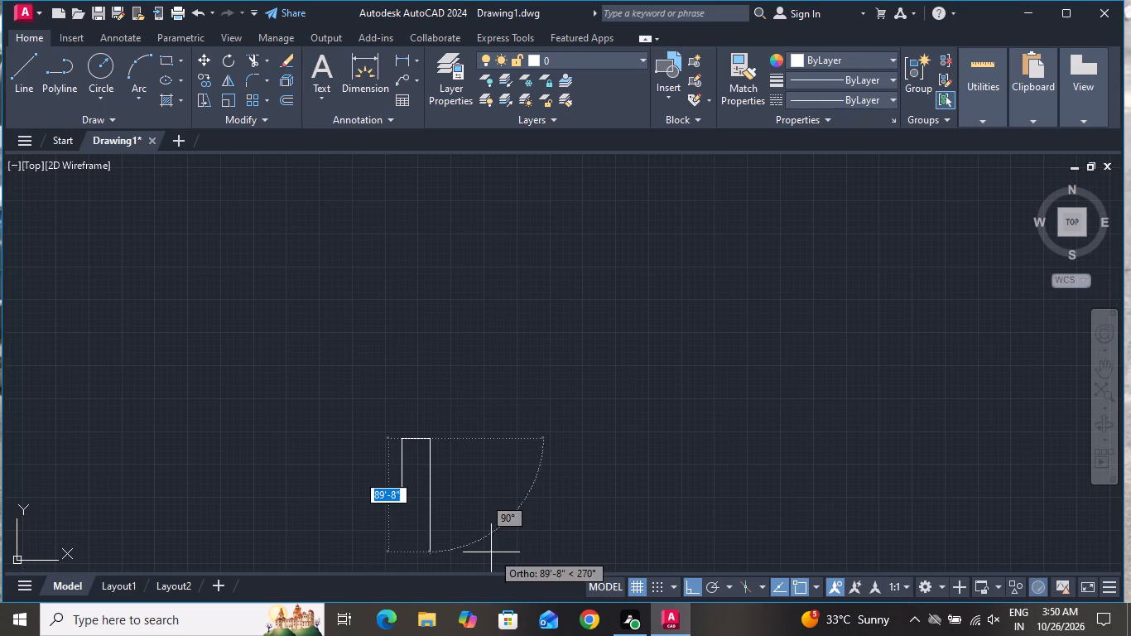
# Complete the rectangular outline with a 49'2" line going down and a 21'11" line going left to the start point.
pyautogui.write("49'")
pyautogui.press('2')
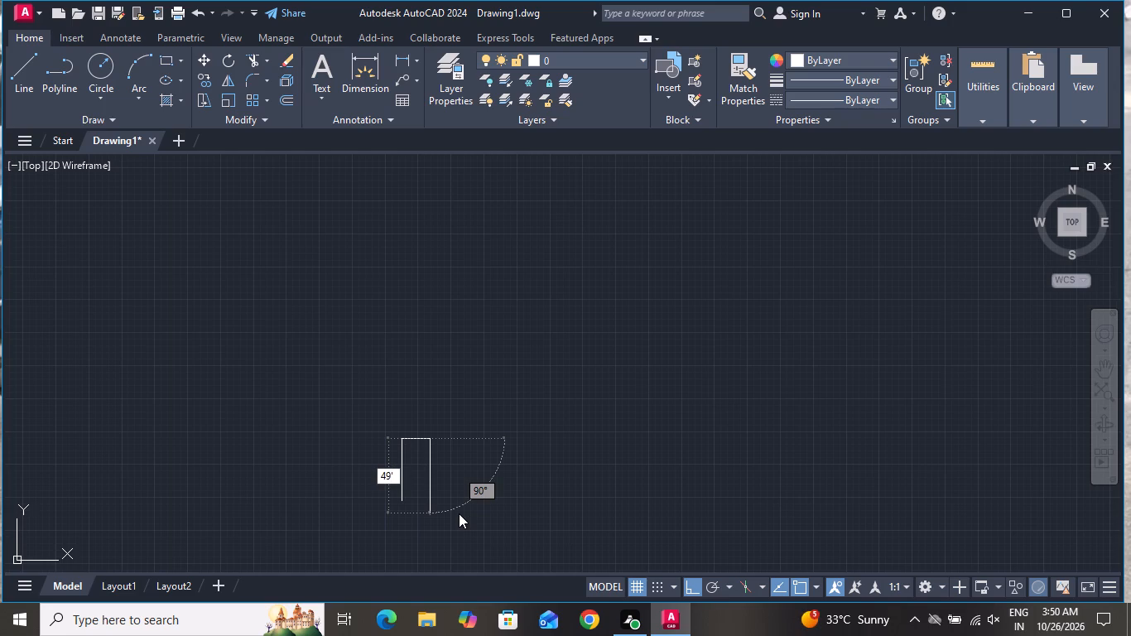
pyautogui.hotkey('shift', '"')
pyautogui.press('Return')
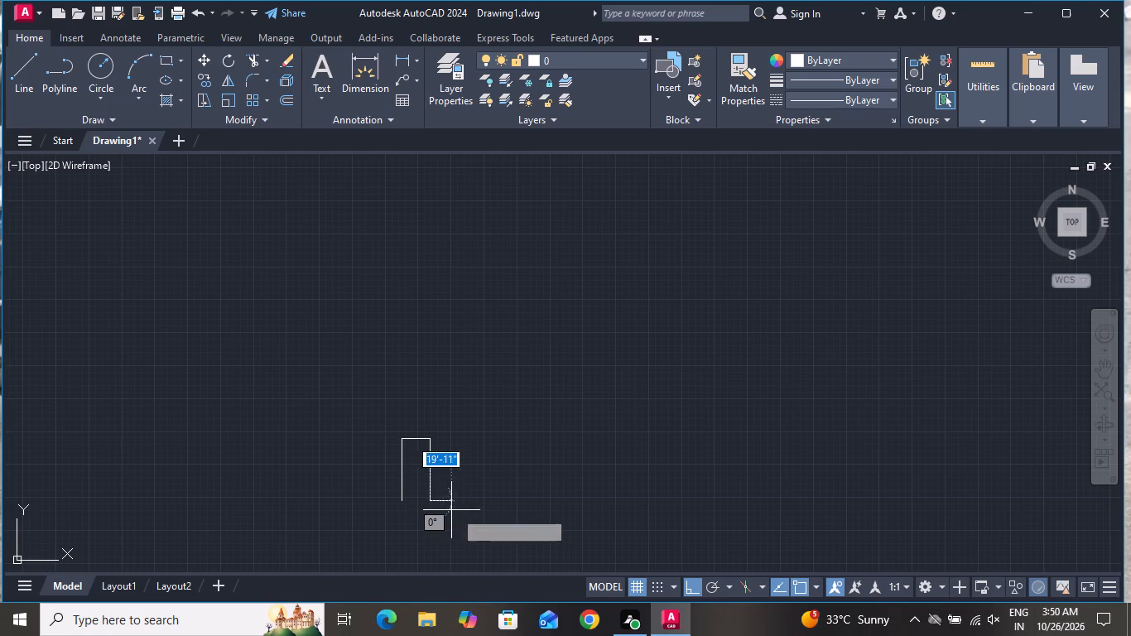
pyautogui.scroll(4, 358, 492)
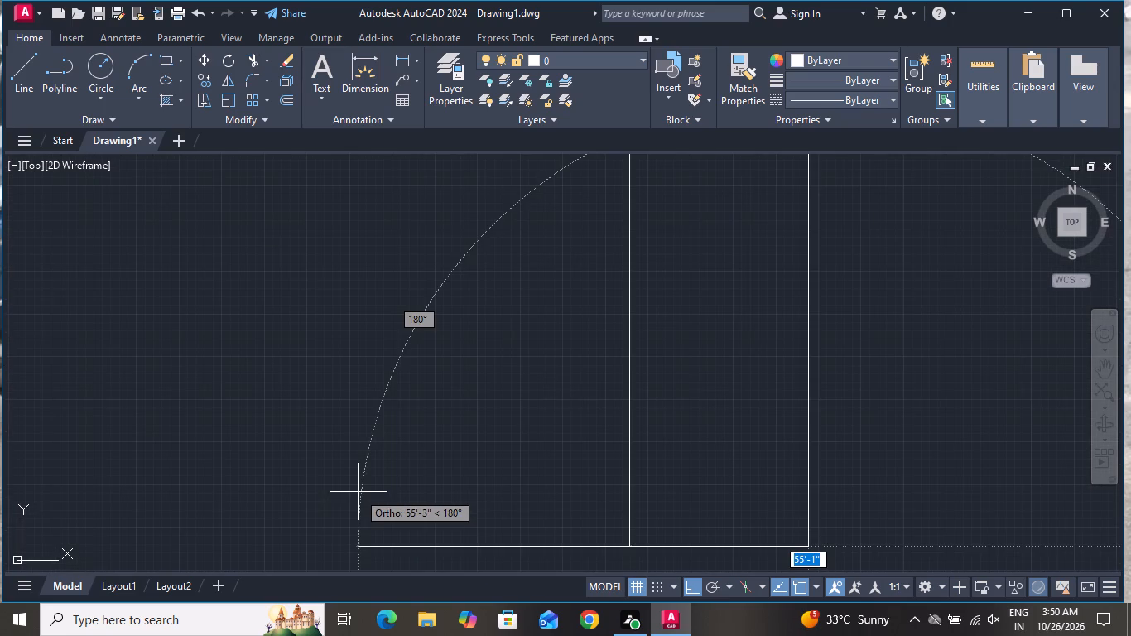
pyautogui.write('21')
pyautogui.press("'")
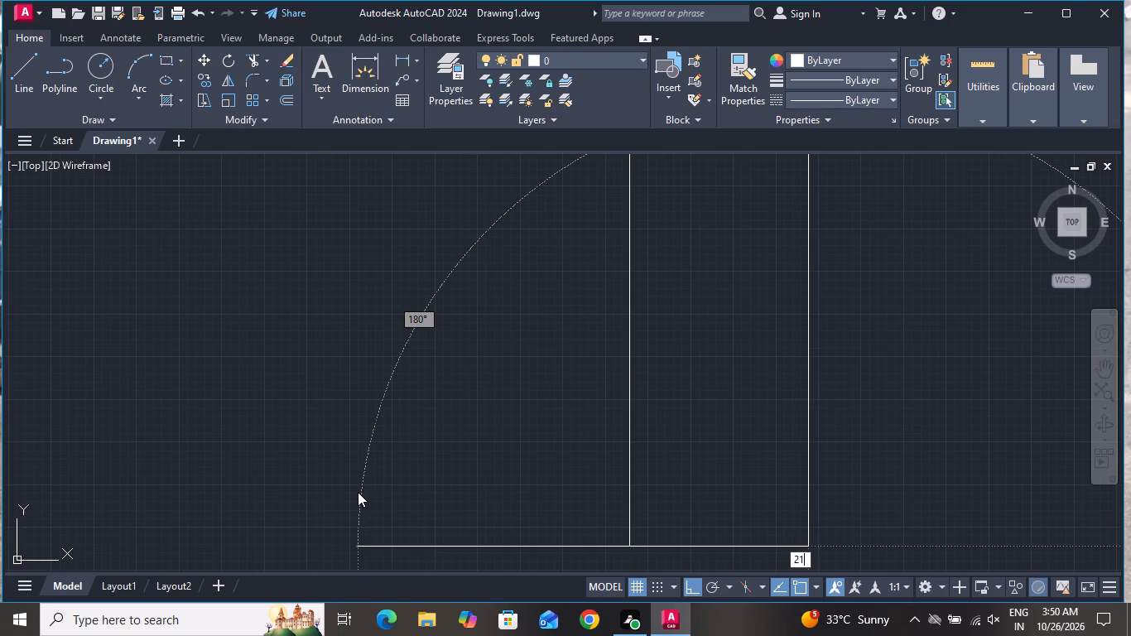
pyautogui.write('11')
pyautogui.hotkey('shift', '"')
pyautogui.press('Return')
pyautogui.rightClick(479, 417)
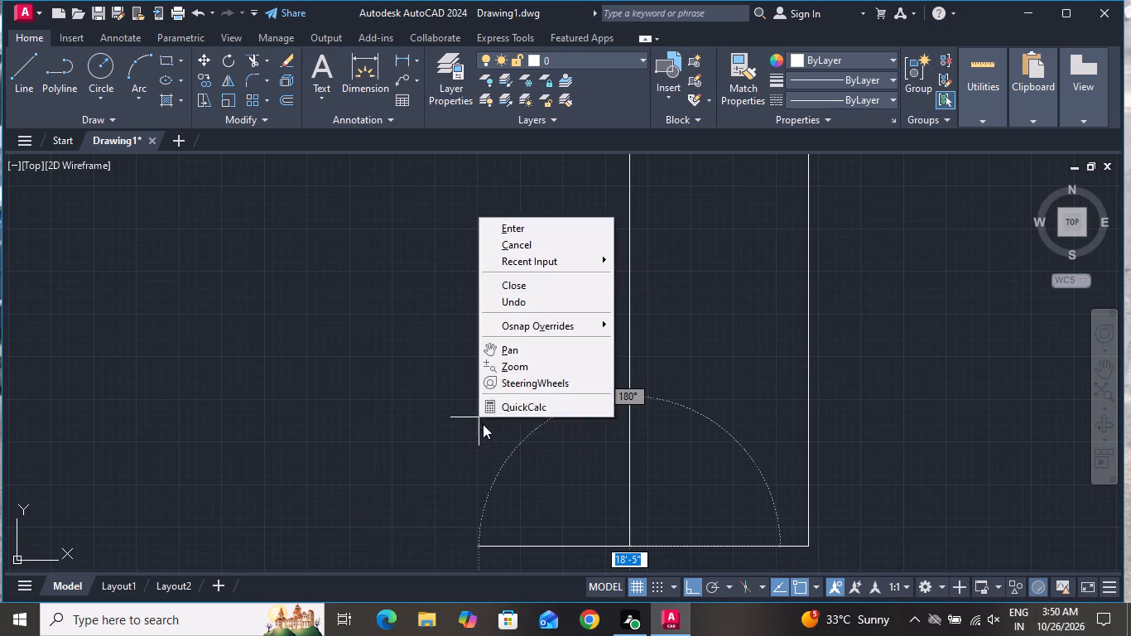
pyautogui.click(513, 237)
pyautogui.scroll(-1, 608, 360)
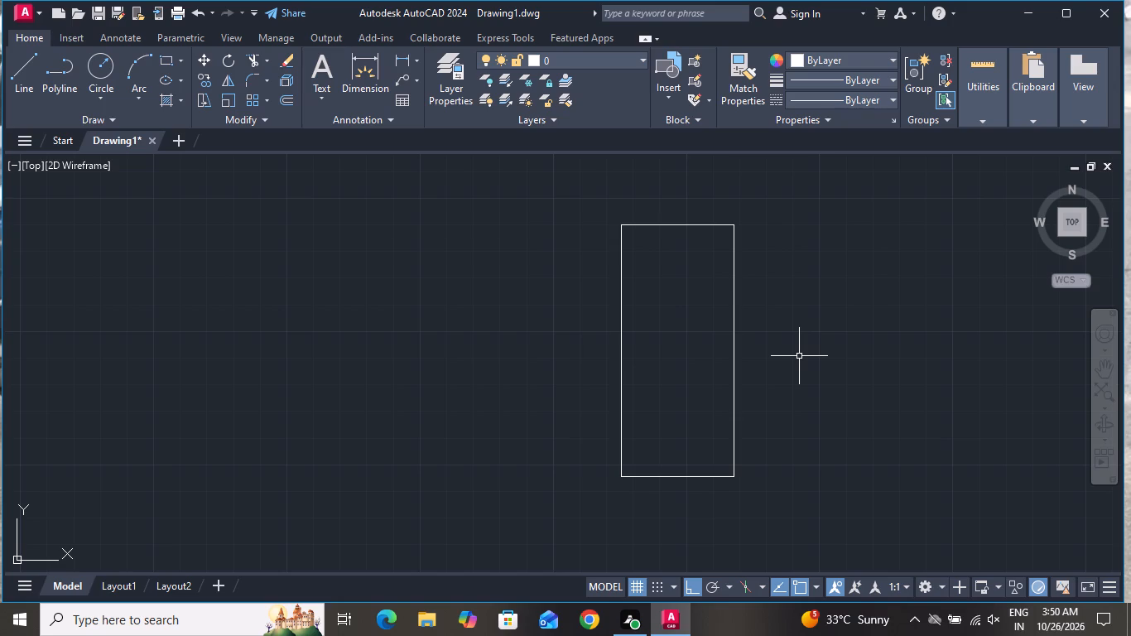
# Offset the top, right, left and bottom sides of the rectangular outline 9" inward to form the outer walls.
pyautogui.write('O 9')
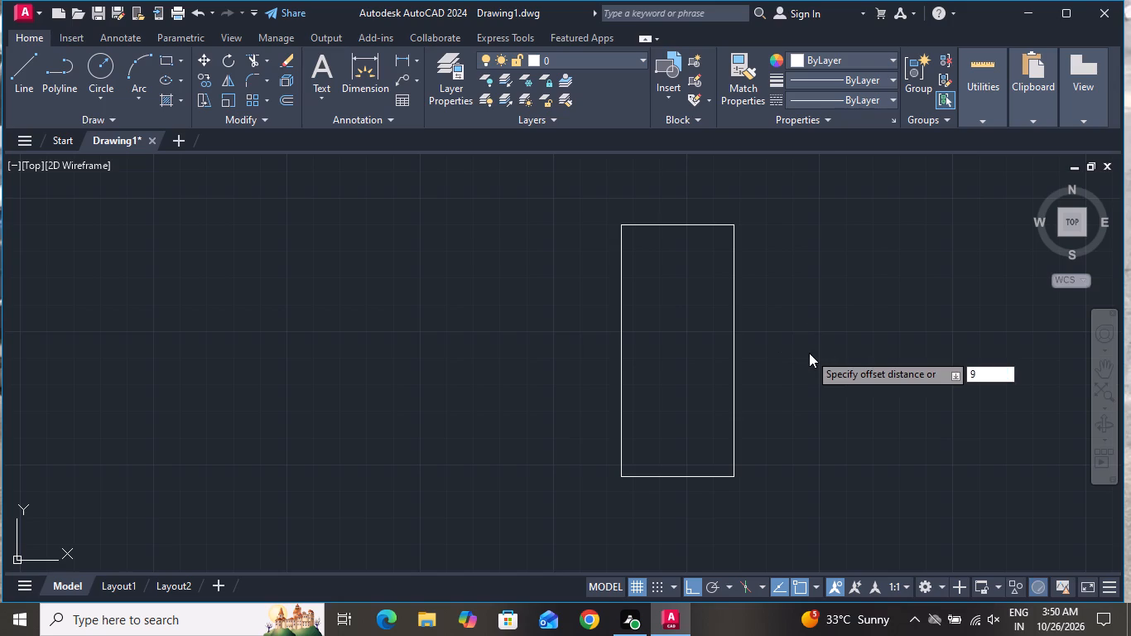
pyautogui.hotkey('shift', '"')
pyautogui.press('Return')
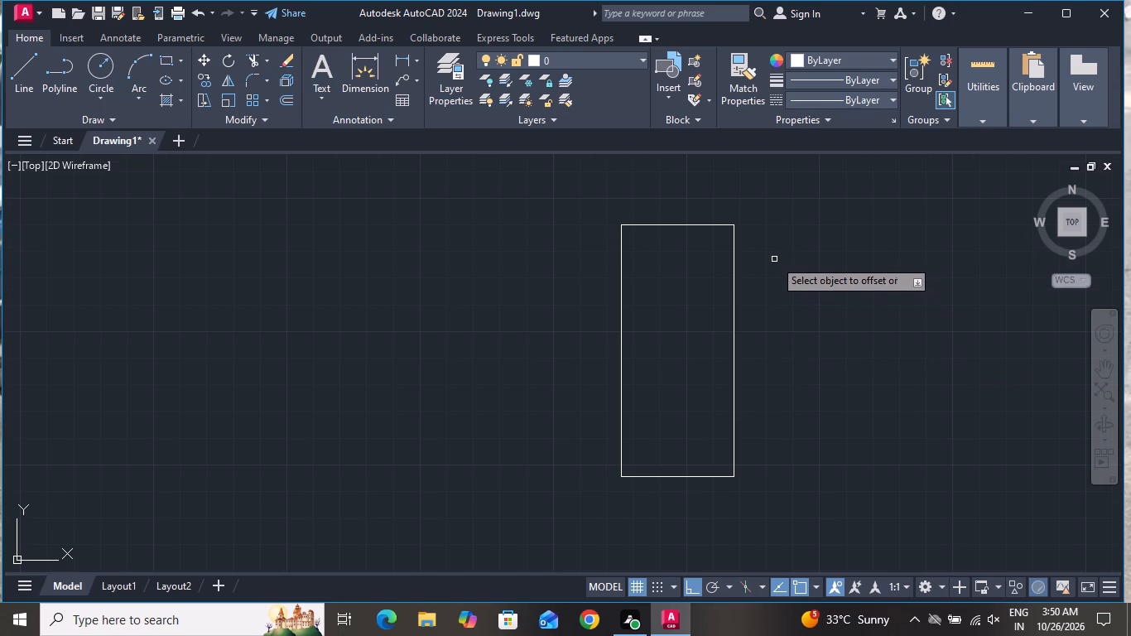
pyautogui.scroll(1, 774, 259)
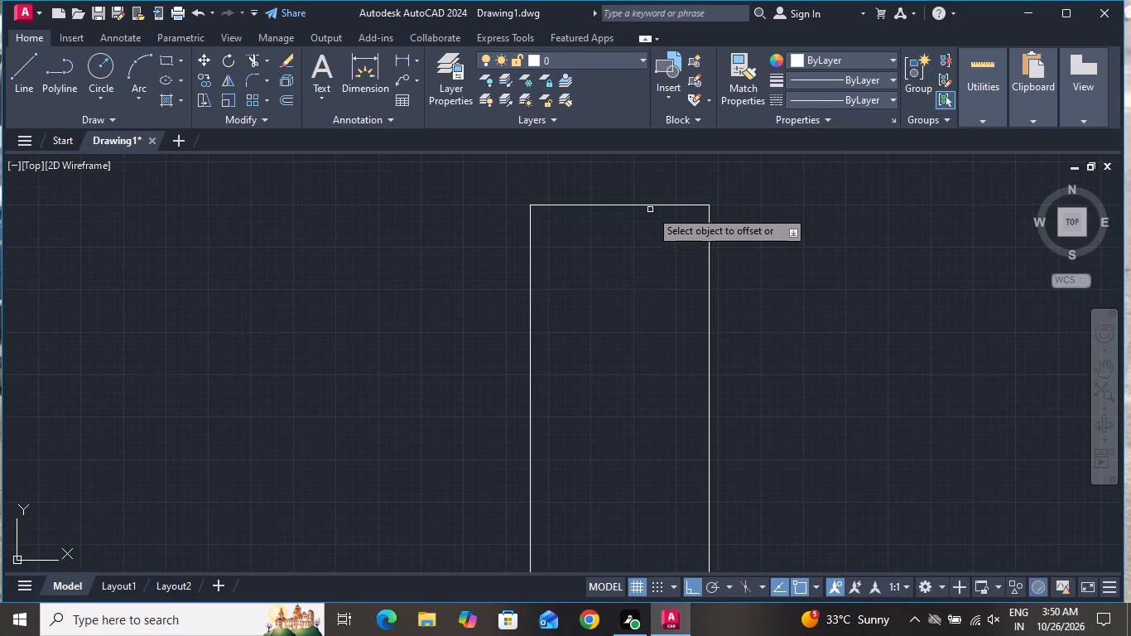
pyautogui.click(651, 205)
pyautogui.click(652, 251)
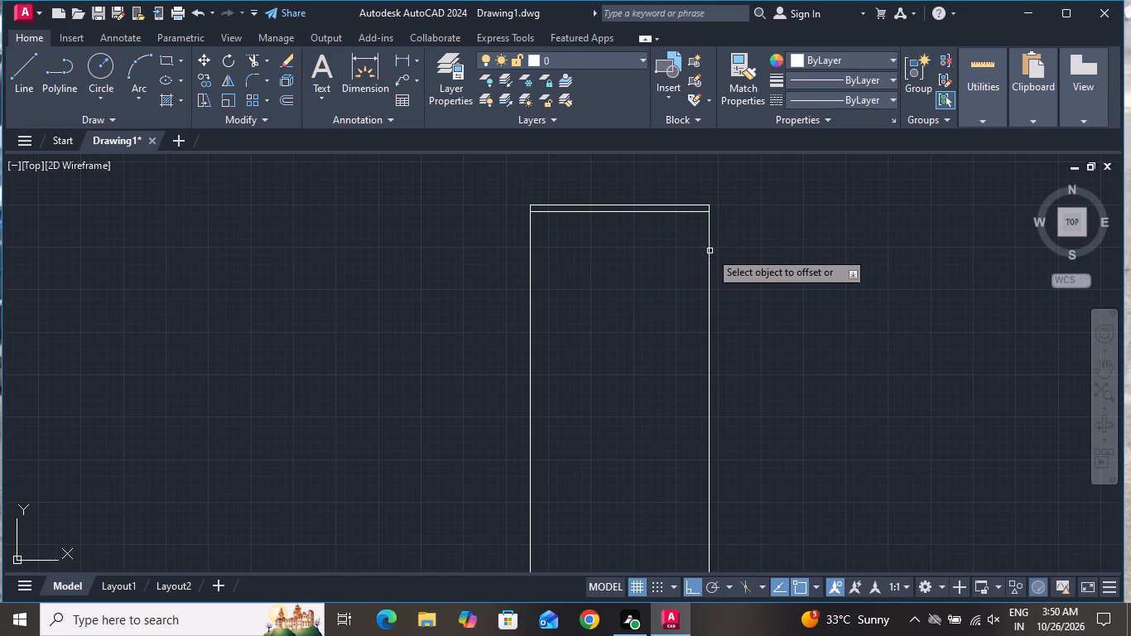
pyautogui.click(710, 251)
pyautogui.click(657, 262)
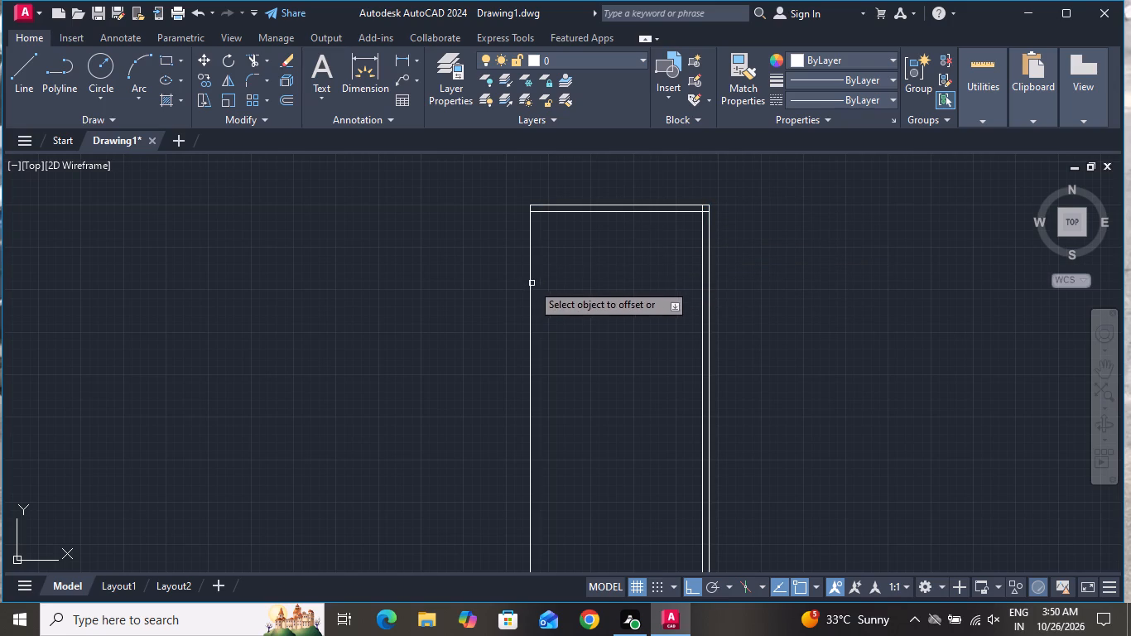
pyautogui.click(532, 283)
pyautogui.click(604, 275)
pyautogui.scroll(-3, 605, 248)
pyautogui.scroll(3, 608, 335)
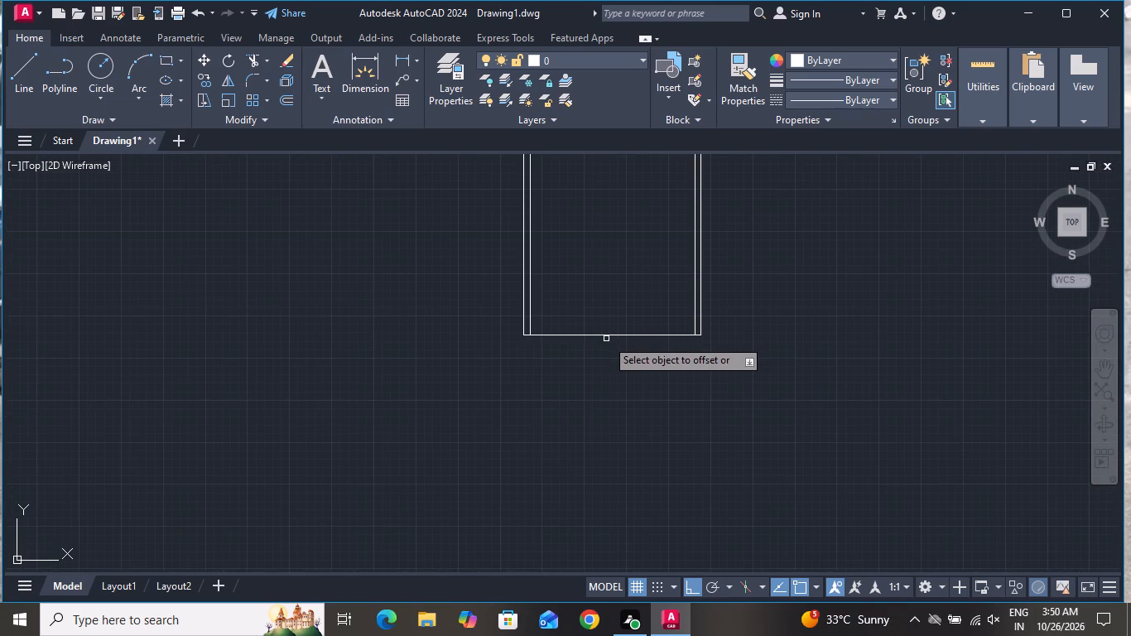
pyautogui.click(609, 336)
pyautogui.click(610, 291)
pyautogui.rightClick(614, 294)
pyautogui.click(658, 318)
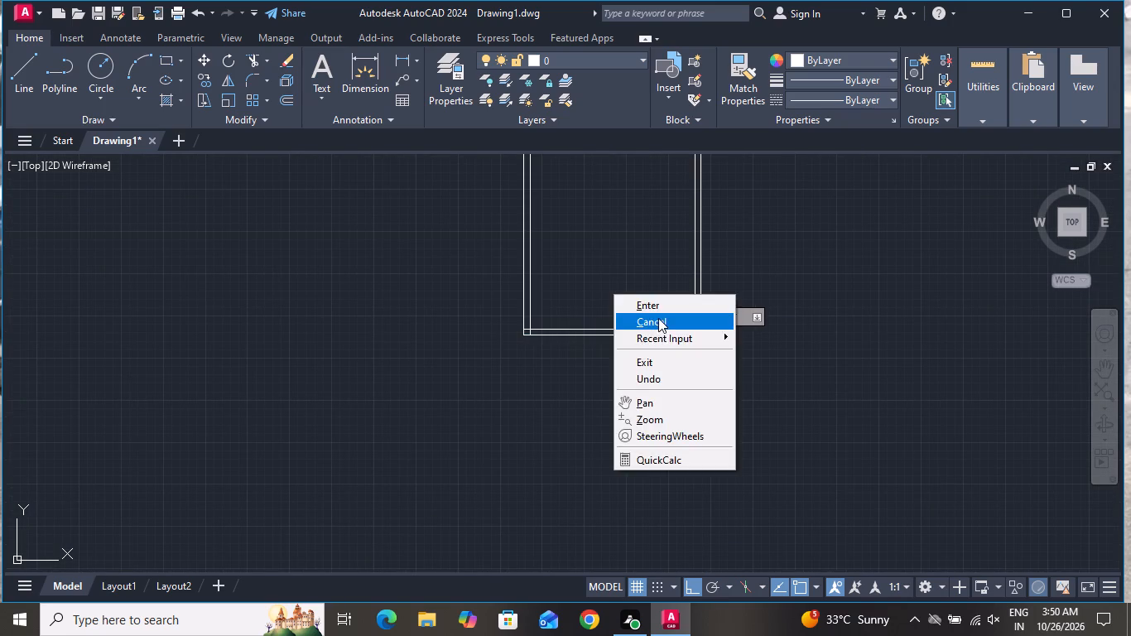
# Trim the overlapping ends of the inner wall lines at the two bottom corners of the plan.
pyautogui.scroll(-1, 648, 347)
pyautogui.click(254, 55)
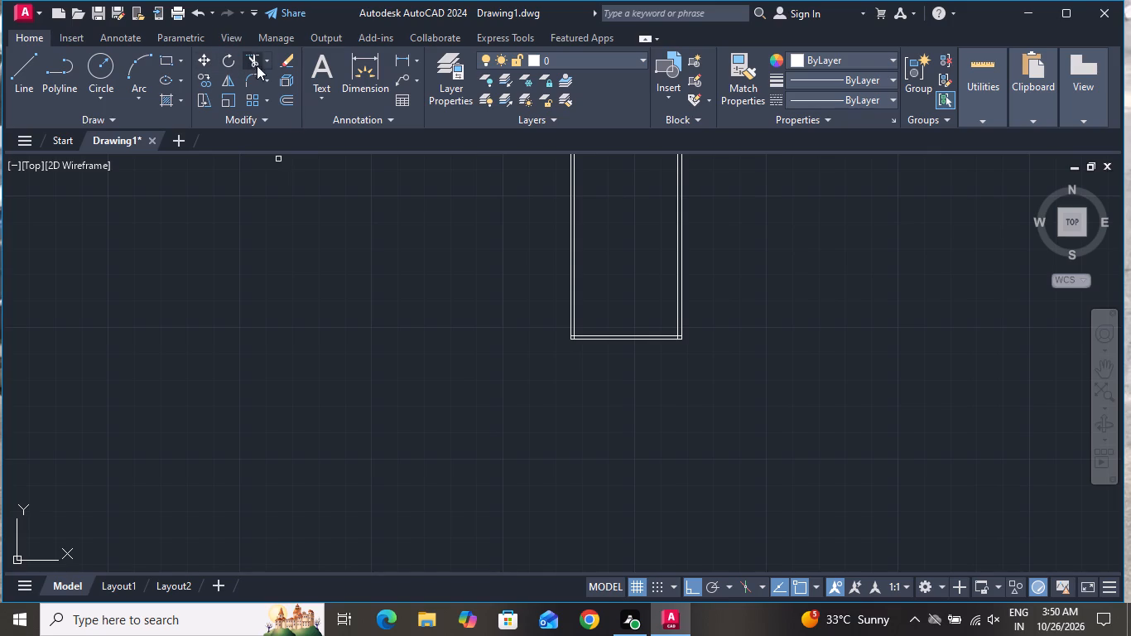
pyautogui.scroll(2, 604, 325)
pyautogui.scroll(4, 539, 349)
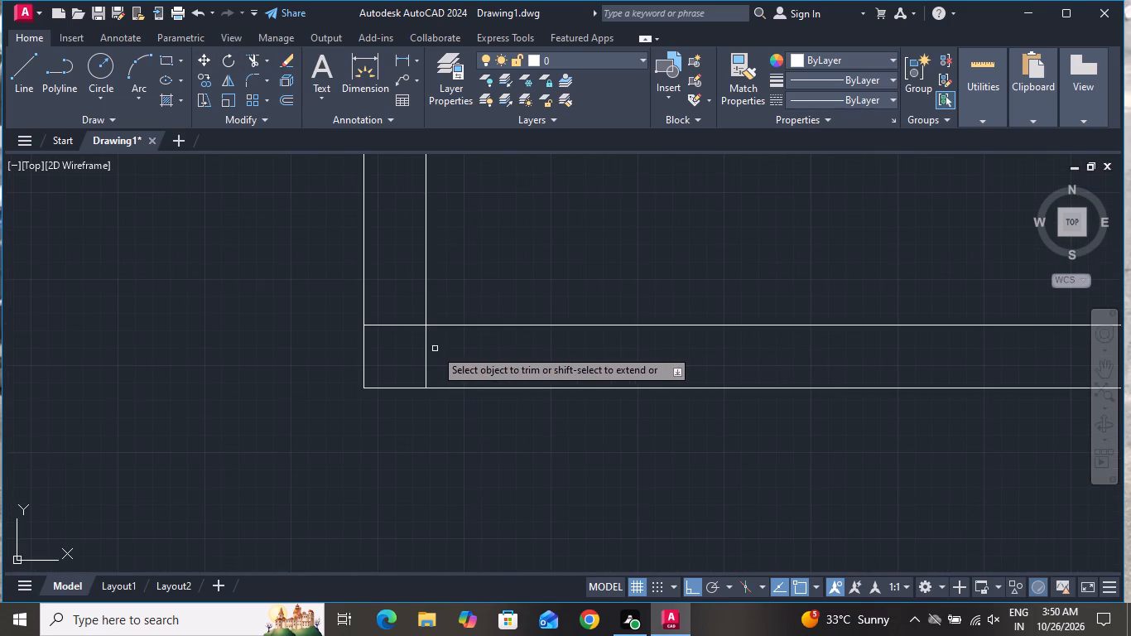
pyautogui.click(435, 348)
pyautogui.doubleClick(411, 348)
pyautogui.click(412, 291)
pyautogui.click(410, 345)
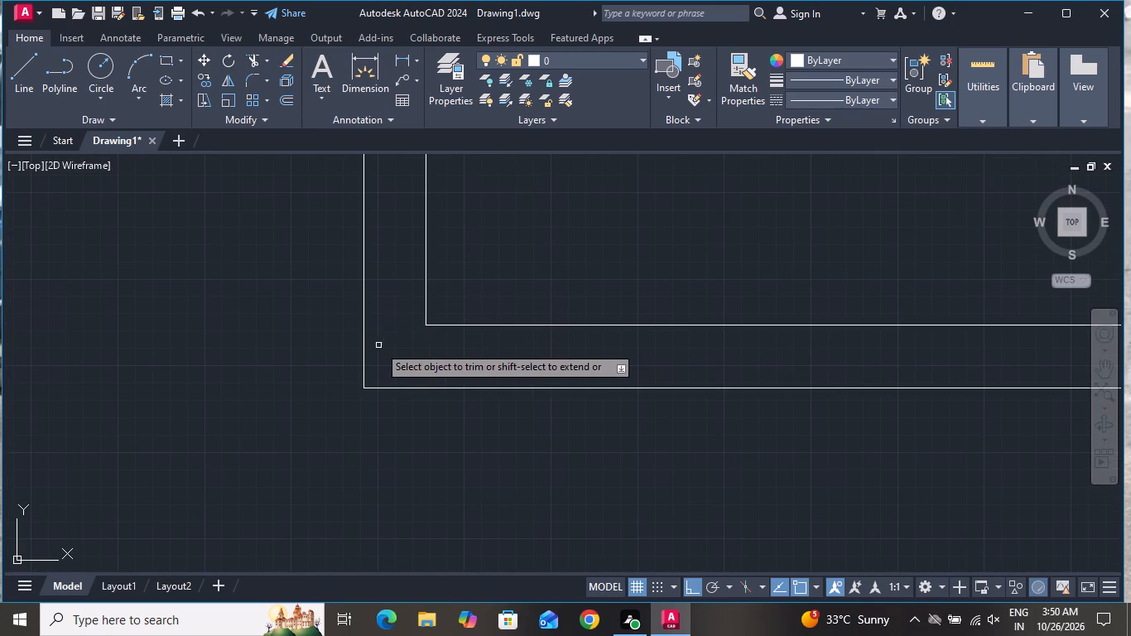
pyautogui.scroll(-3, 348, 371)
pyautogui.scroll(5, 766, 365)
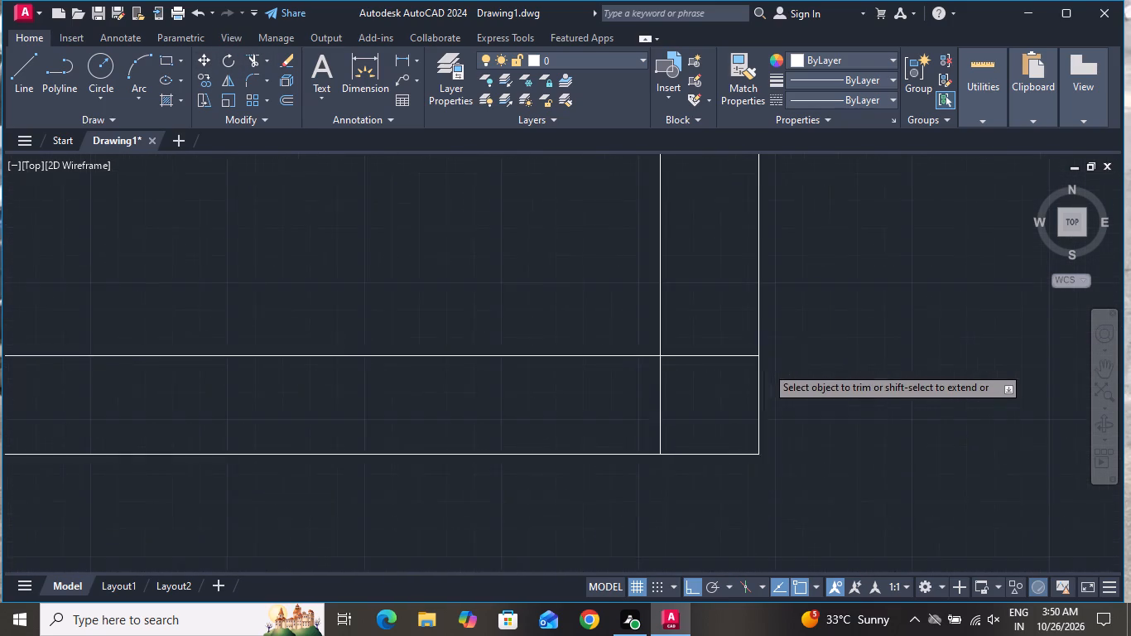
pyautogui.click(723, 323)
pyautogui.click(698, 378)
pyautogui.click(666, 379)
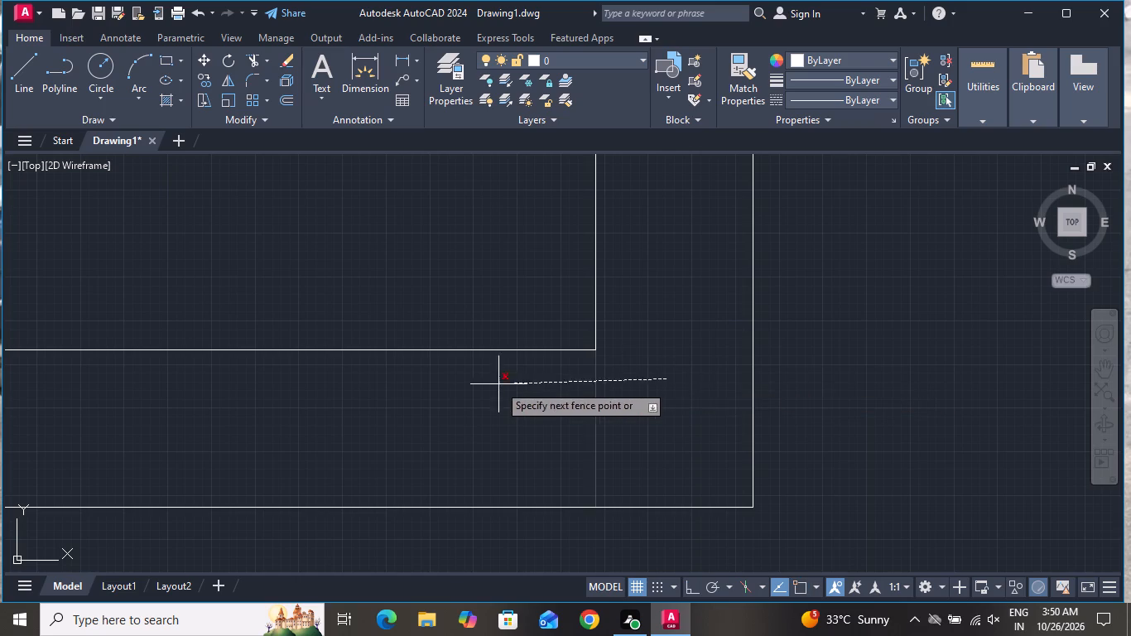
pyautogui.click(494, 388)
# Trim the overlapping ends of the inner wall lines at the two top corners of the plan.
pyautogui.scroll(-8, 782, 423)
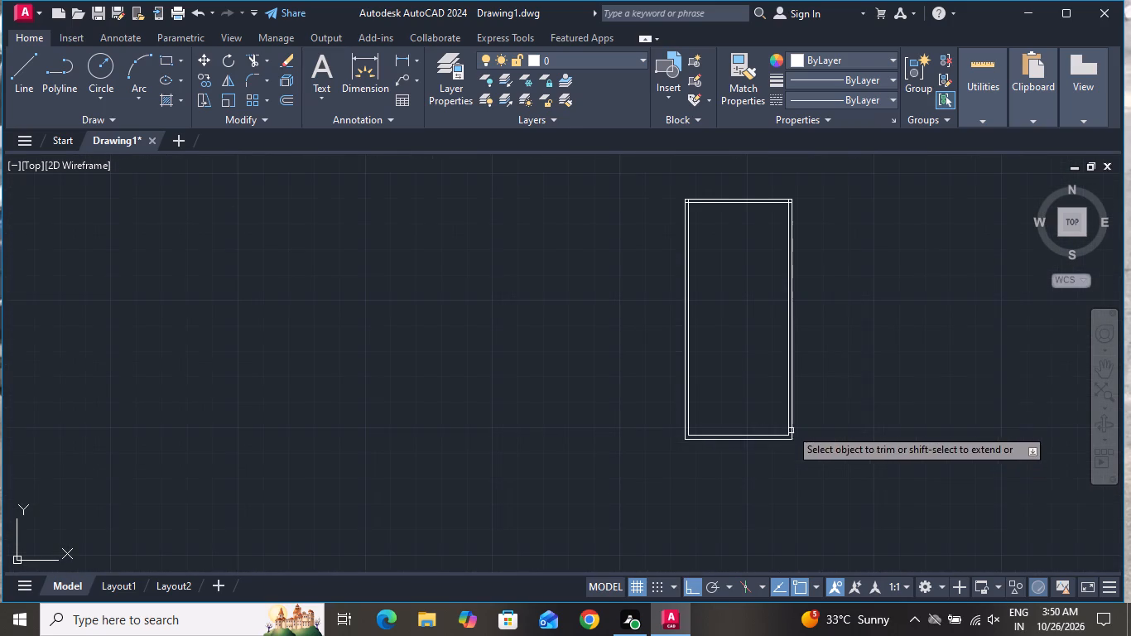
pyautogui.scroll(7, 786, 192)
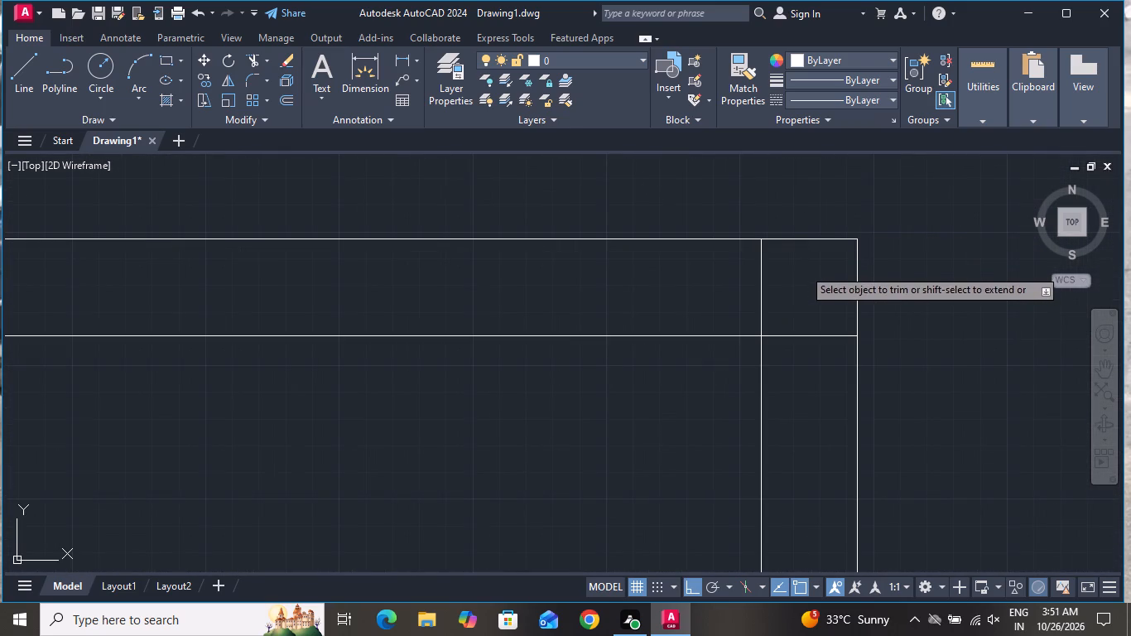
pyautogui.click(803, 268)
pyautogui.click(728, 277)
pyautogui.click(801, 268)
pyautogui.click(811, 383)
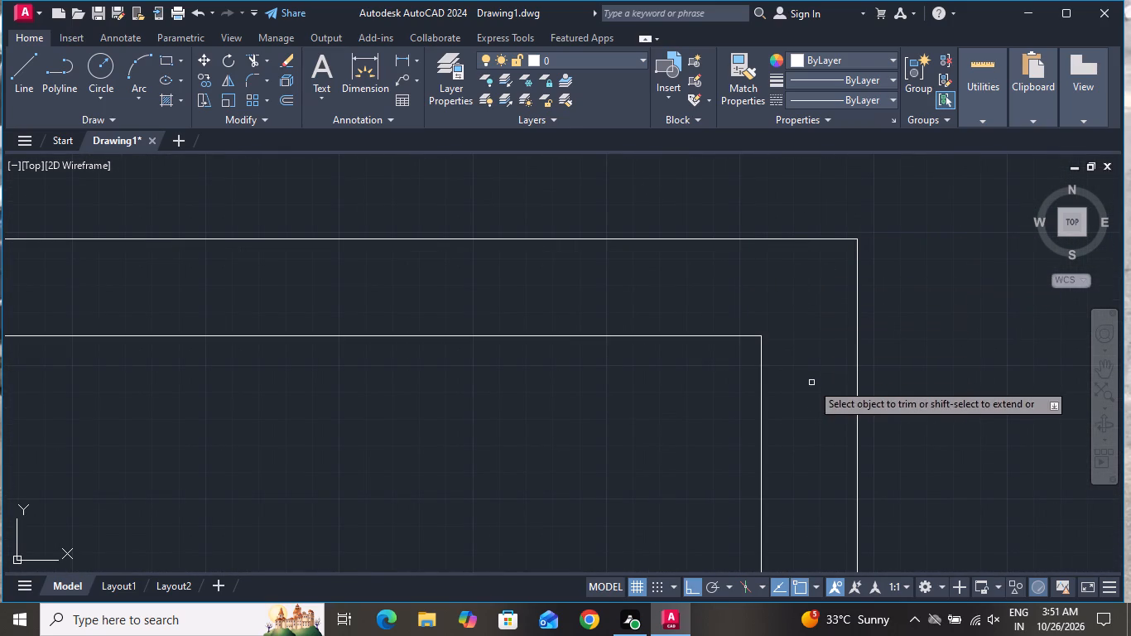
pyautogui.scroll(-4, 849, 358)
pyautogui.scroll(4, 445, 356)
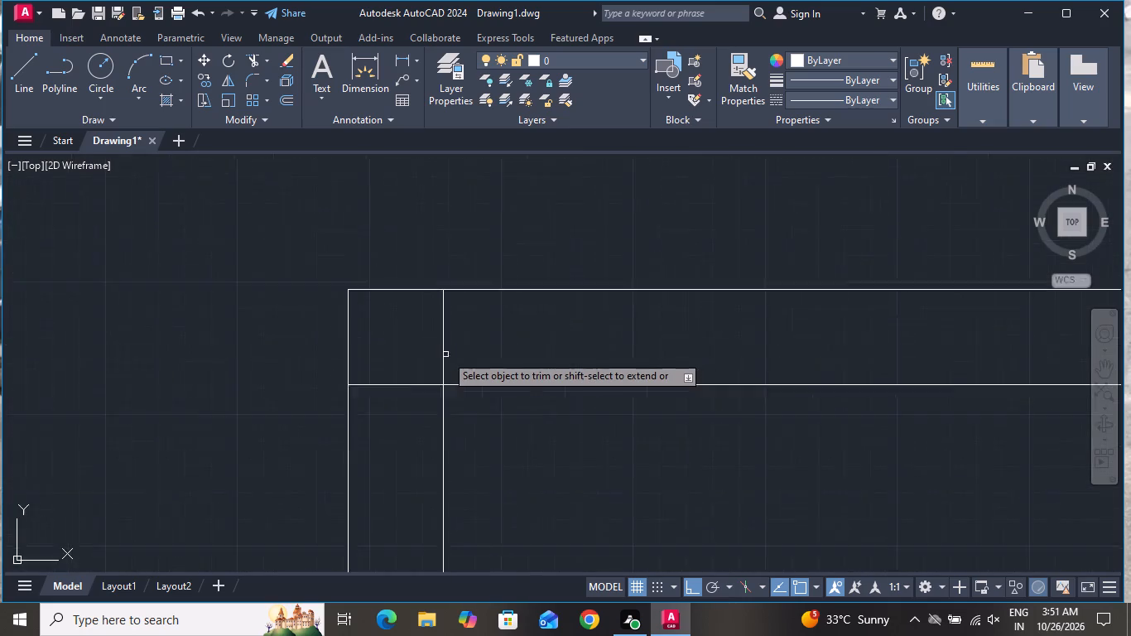
pyautogui.scroll(1, 445, 354)
pyautogui.click(454, 338)
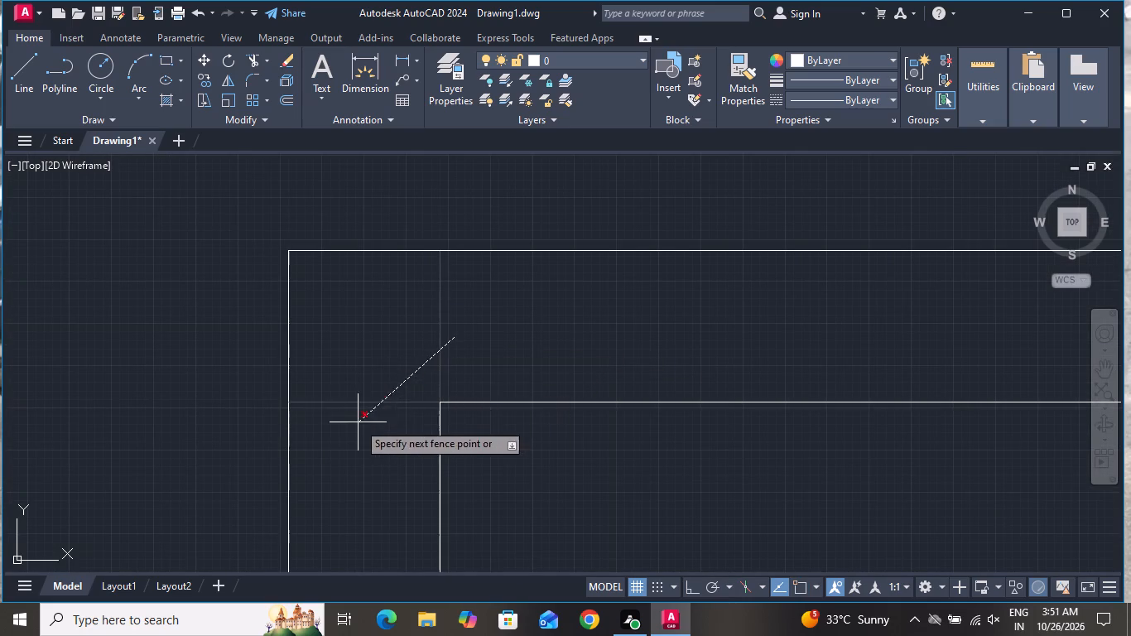
pyautogui.click(329, 440)
pyautogui.rightClick(342, 369)
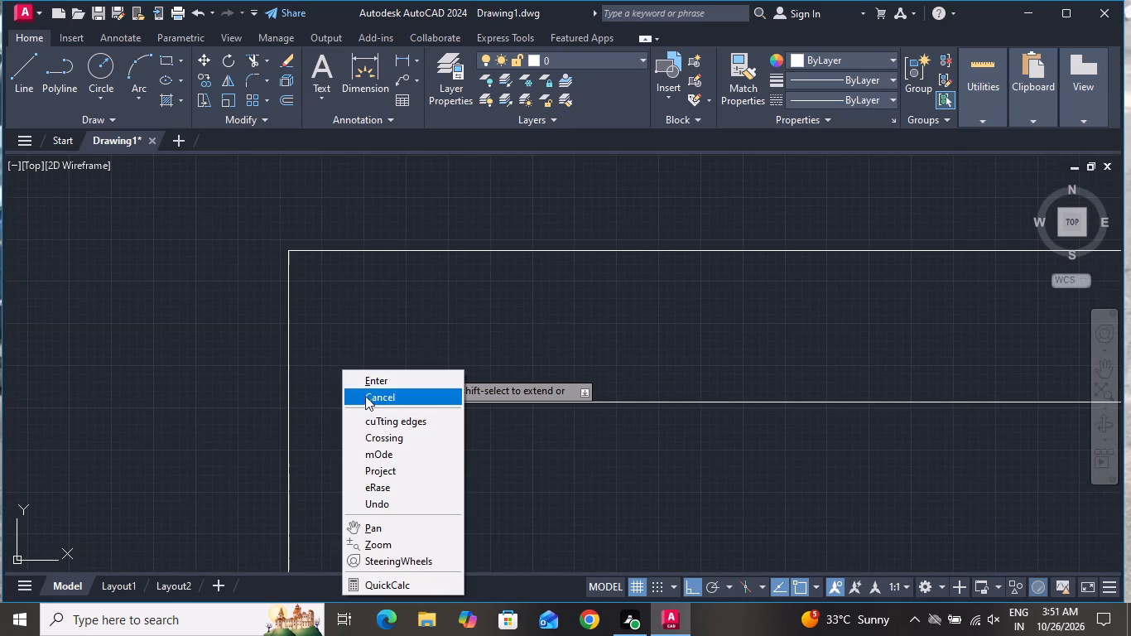
pyautogui.click(367, 399)
# Using Offset with the Through option, offset the bottom inner wall line 18'9" upward.
pyautogui.write('O T')
pyautogui.press('space')
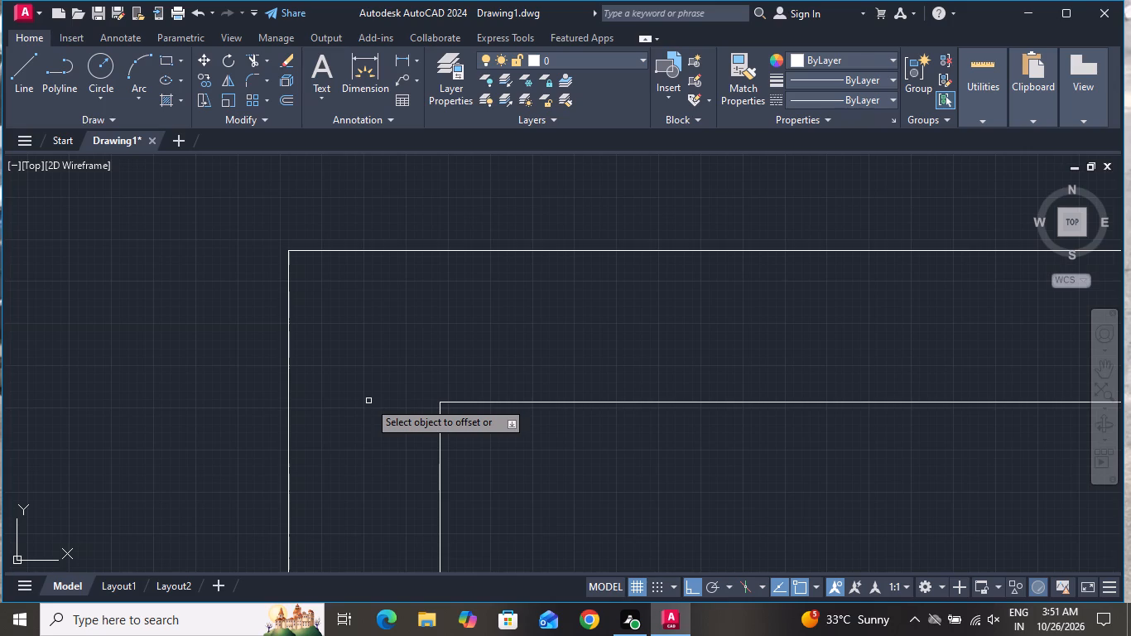
pyautogui.scroll(-8, 447, 454)
pyautogui.scroll(-2, 510, 369)
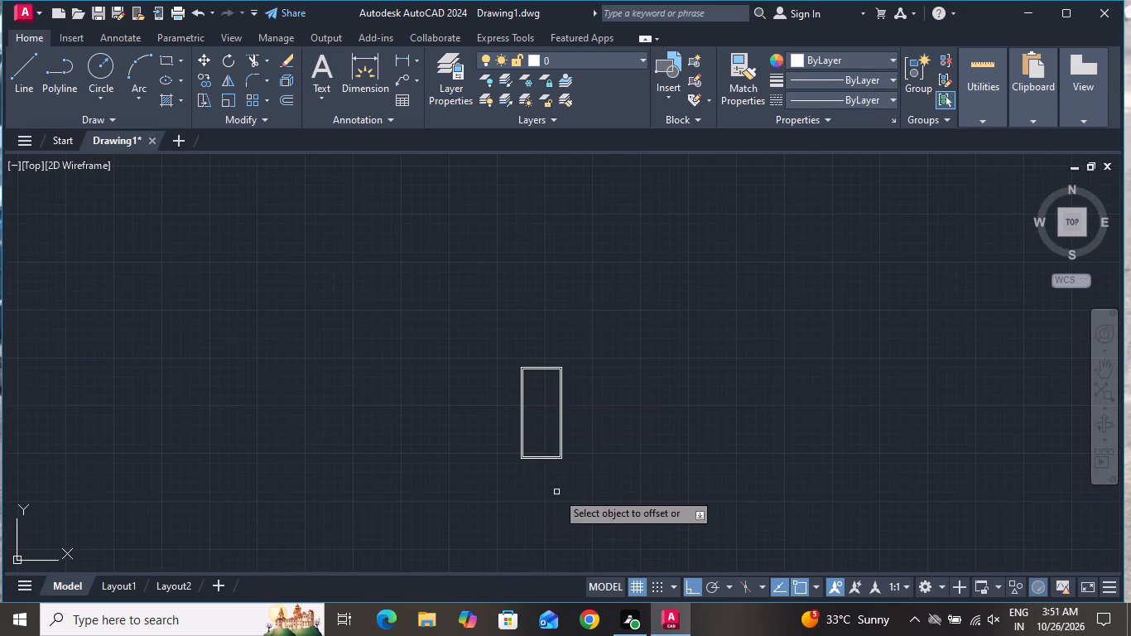
pyautogui.scroll(2, 556, 484)
pyautogui.scroll(4, 483, 416)
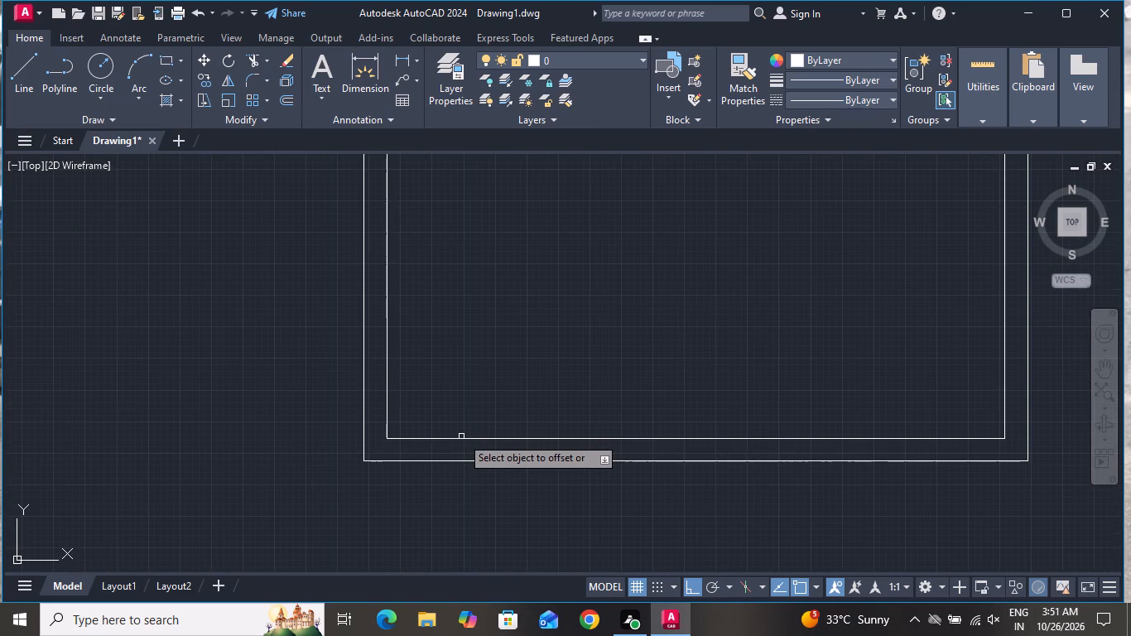
pyautogui.click(461, 437)
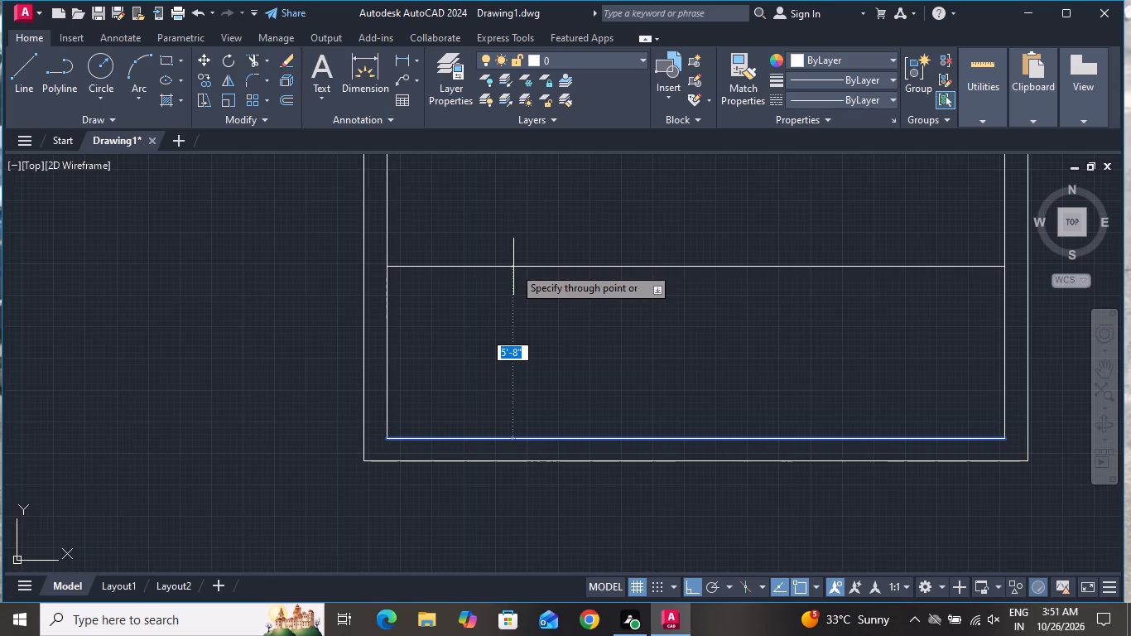
pyautogui.write("18'9")
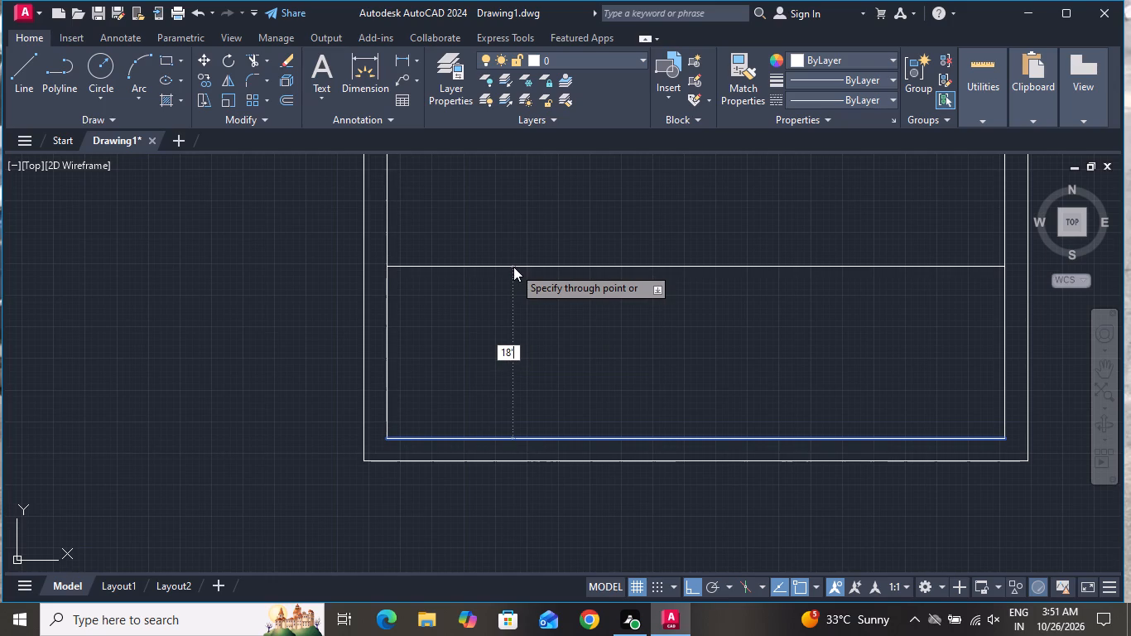
pyautogui.hotkey('shift', '"')
pyautogui.press('Return')
# Offset the left inner wall line 9'8" to the right, and that new line another 9" right to form a vertical partition.
pyautogui.scroll(-4, 604, 374)
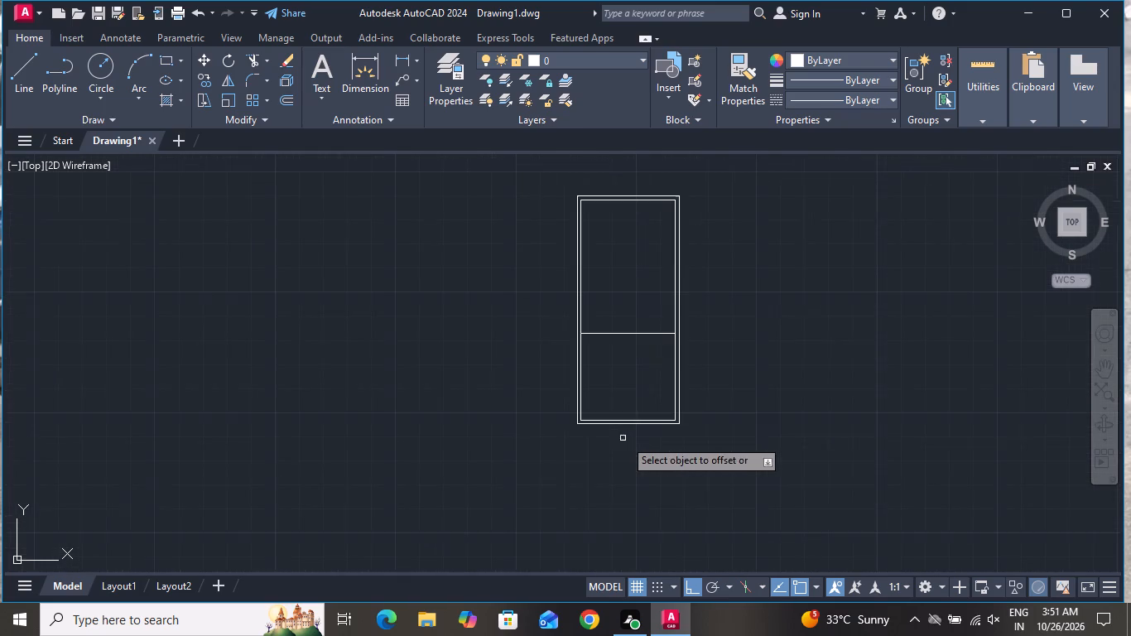
pyautogui.scroll(2, 580, 379)
pyautogui.click(580, 378)
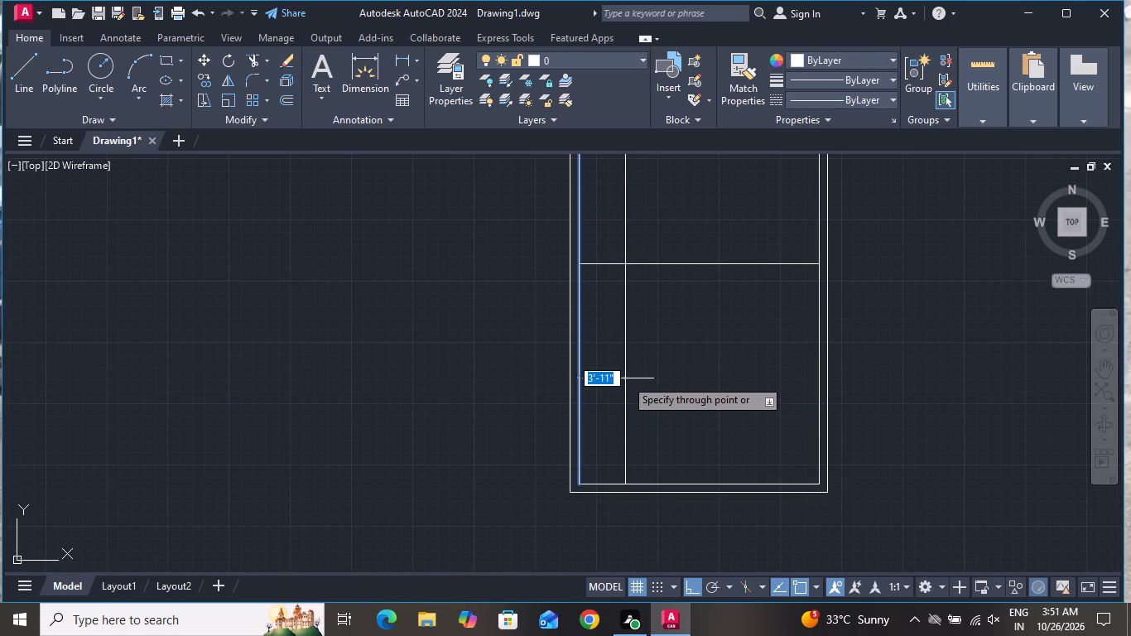
pyautogui.write("9'8")
pyautogui.hotkey('shift', '"')
pyautogui.press('Return')
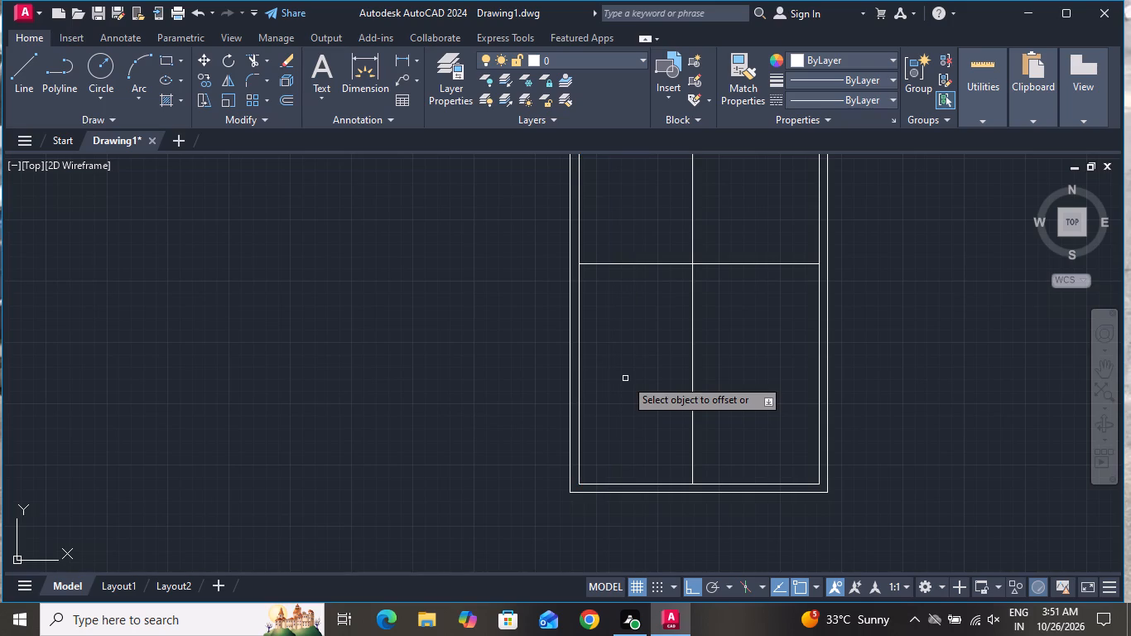
pyautogui.click(692, 385)
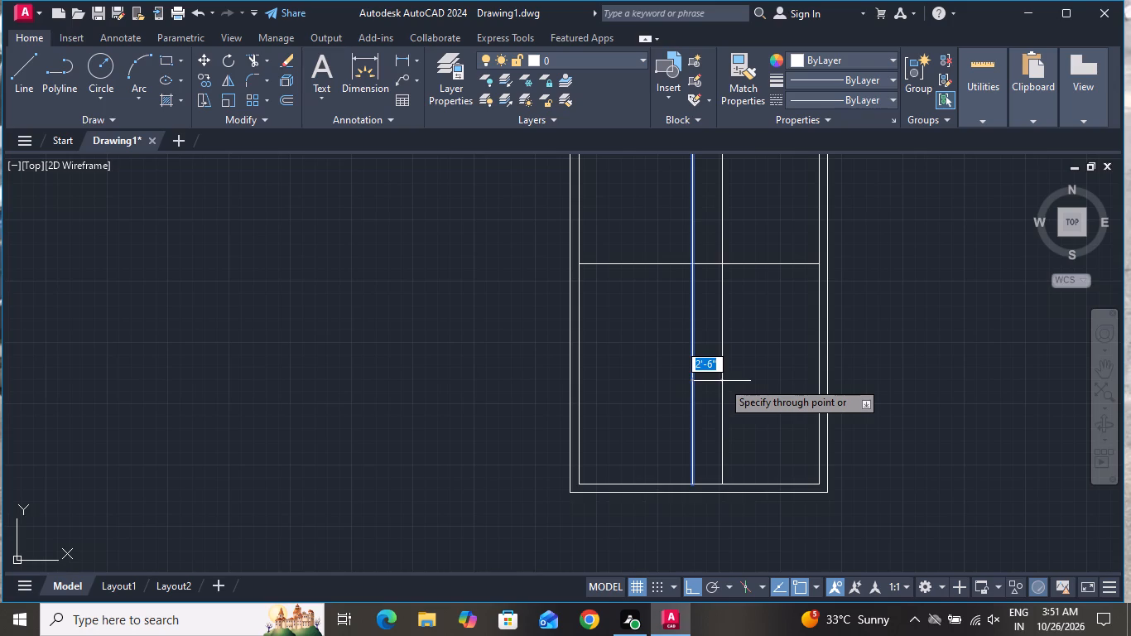
pyautogui.write('9"')
pyautogui.press('Return')
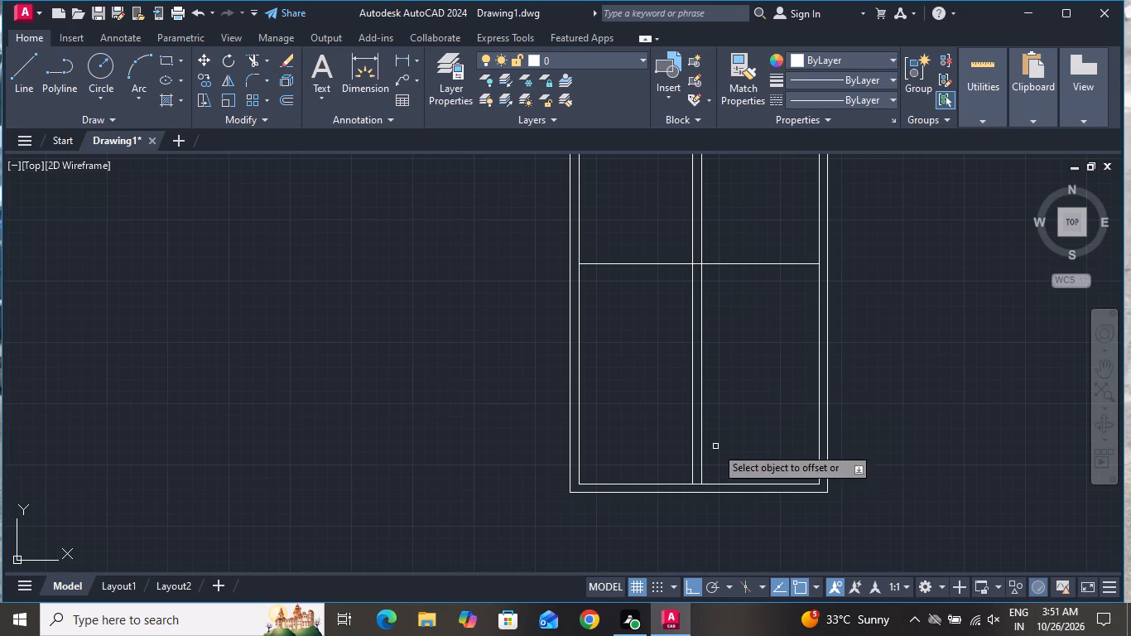
# Offset the horizontal line across the middle of the plan 9" upward to give the cross wall its thickness.
pyautogui.click(598, 265)
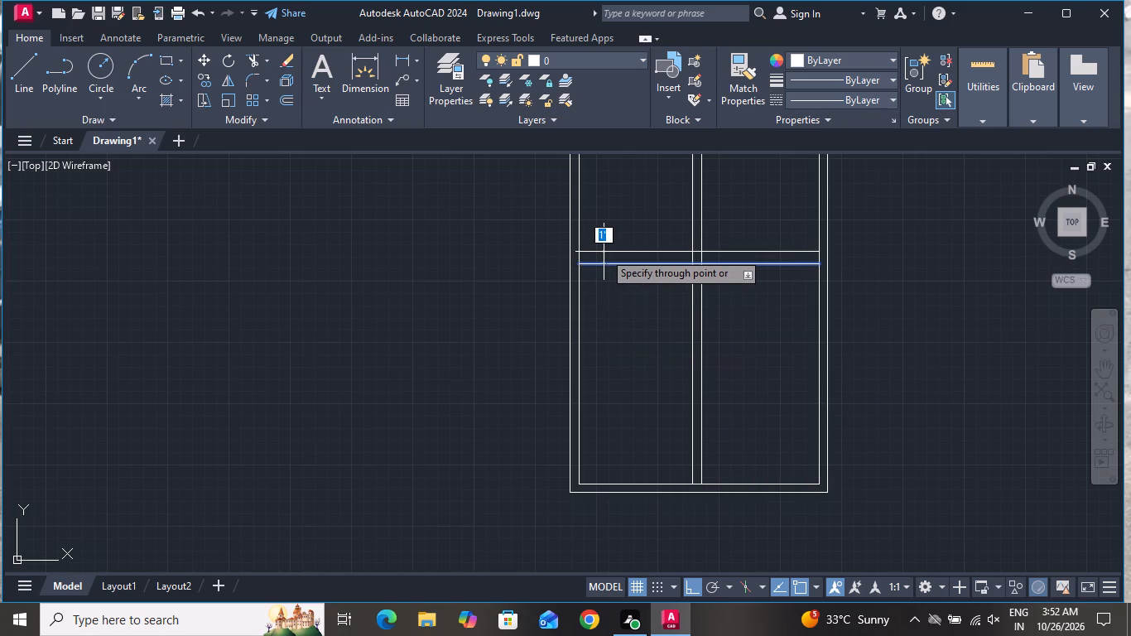
pyautogui.press('9')
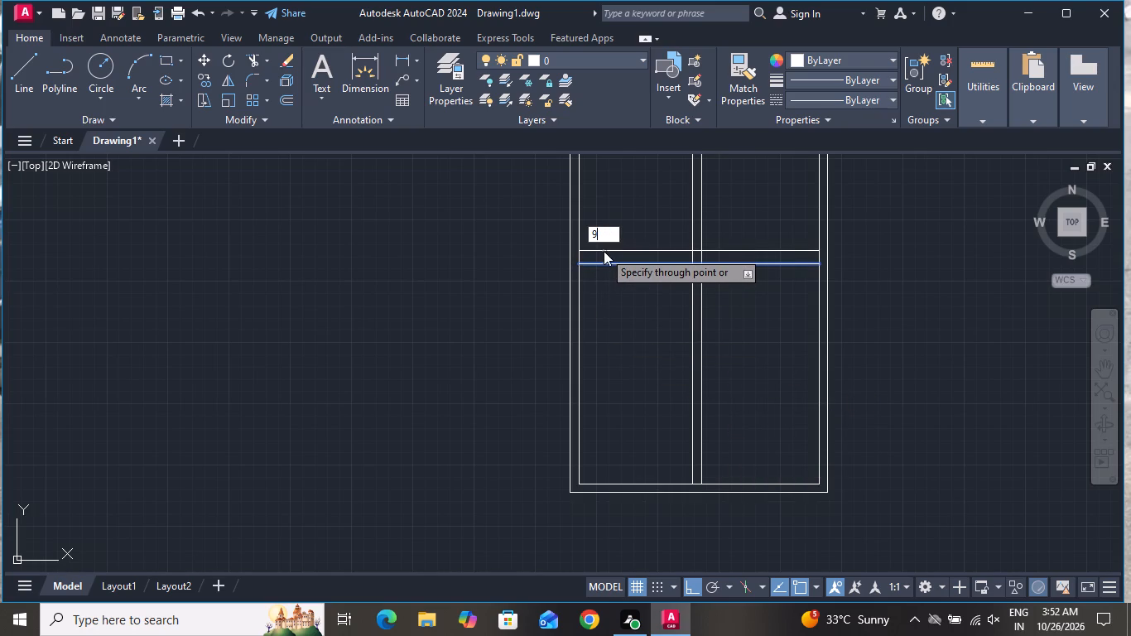
pyautogui.hotkey('shift', '"')
pyautogui.press('Return')
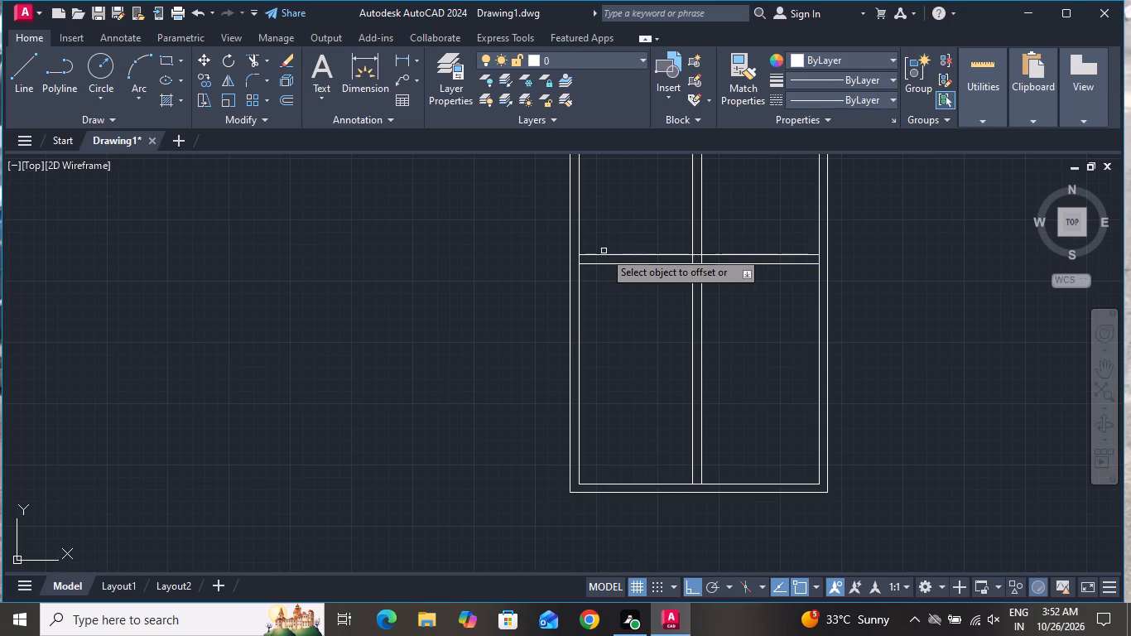
# Offset the bottom inner wall line 4' upward, and that new line another 9" upward to form a lower cross wall.
pyautogui.click(761, 484)
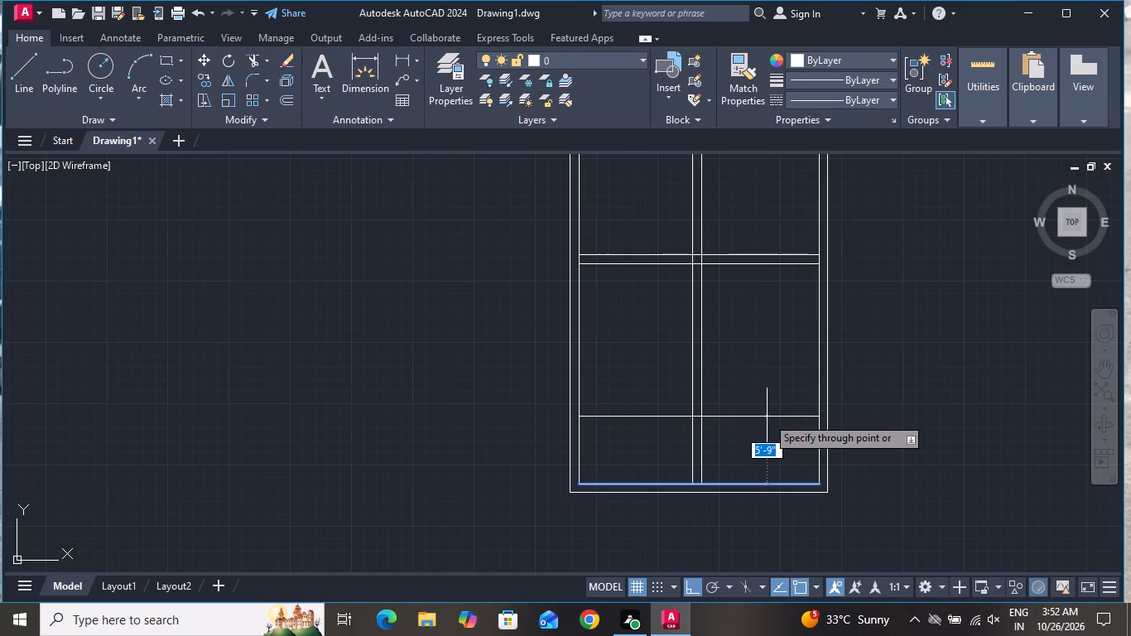
pyautogui.write("4'")
pyautogui.press('Return')
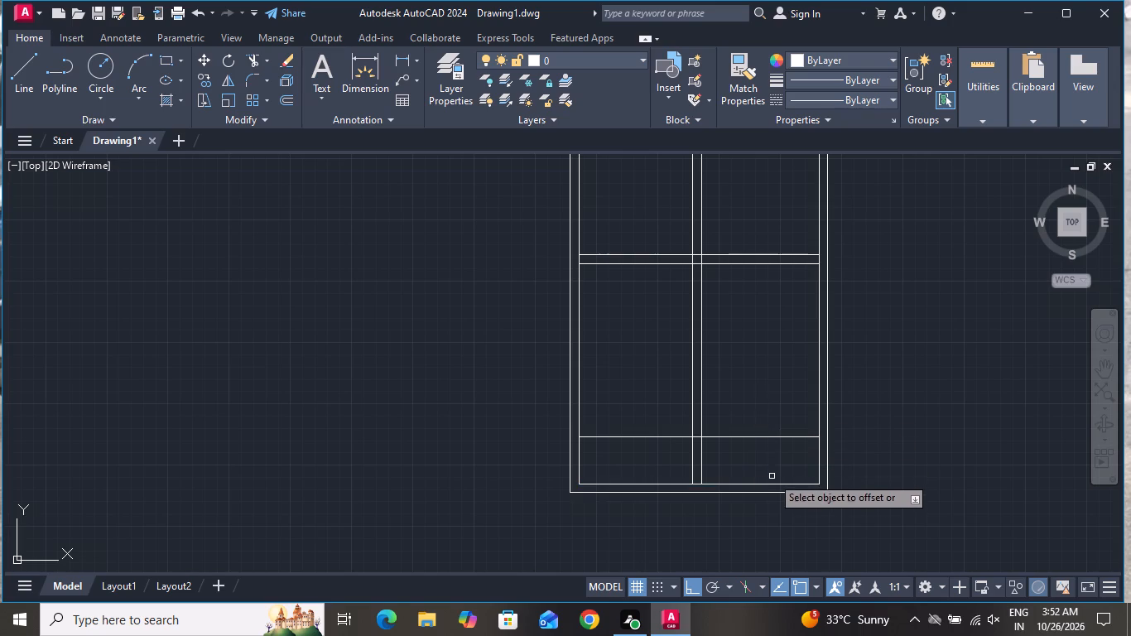
pyautogui.click(763, 436)
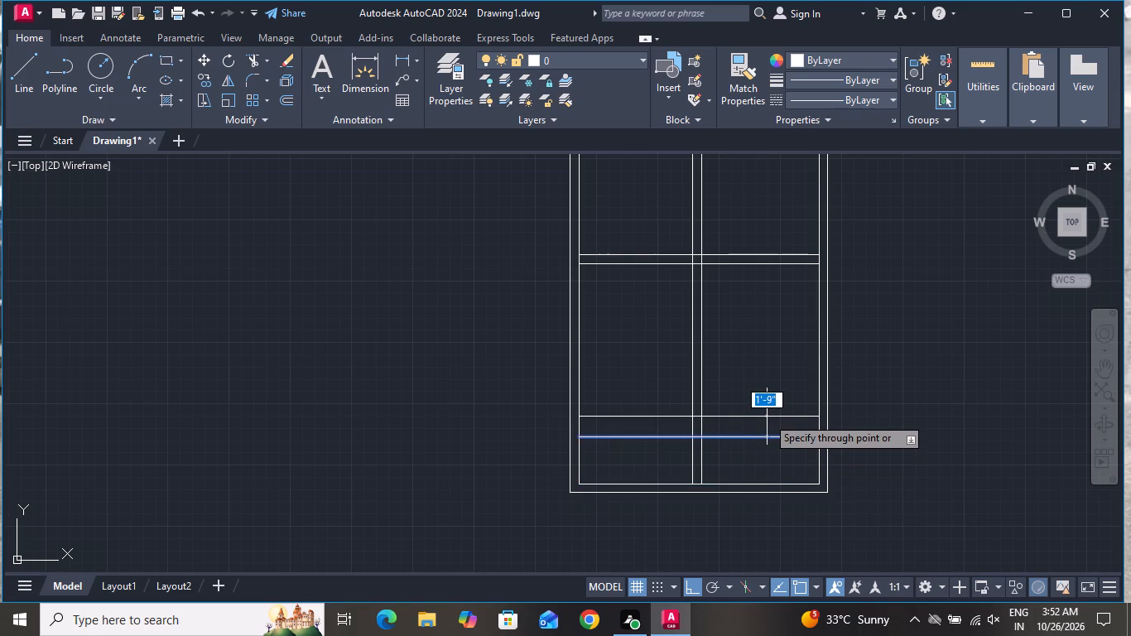
pyautogui.write('9"')
pyautogui.press('Return')
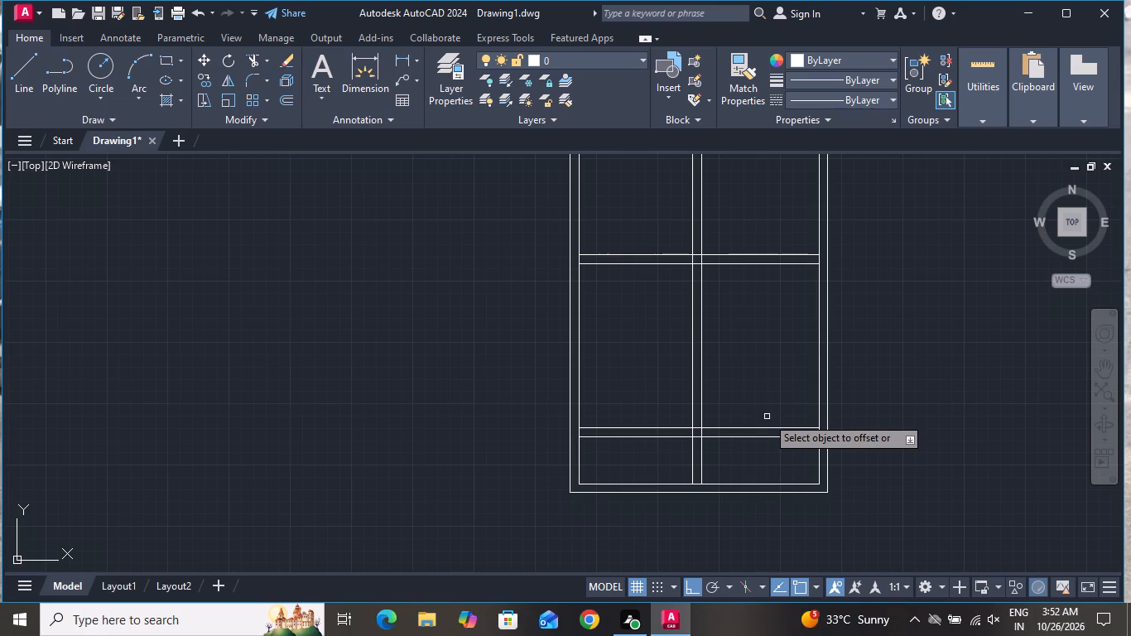
# Offset the lower cross wall's upper line 18'3" upward, and that new line another 6" upward to form a partition.
pyautogui.click(757, 428)
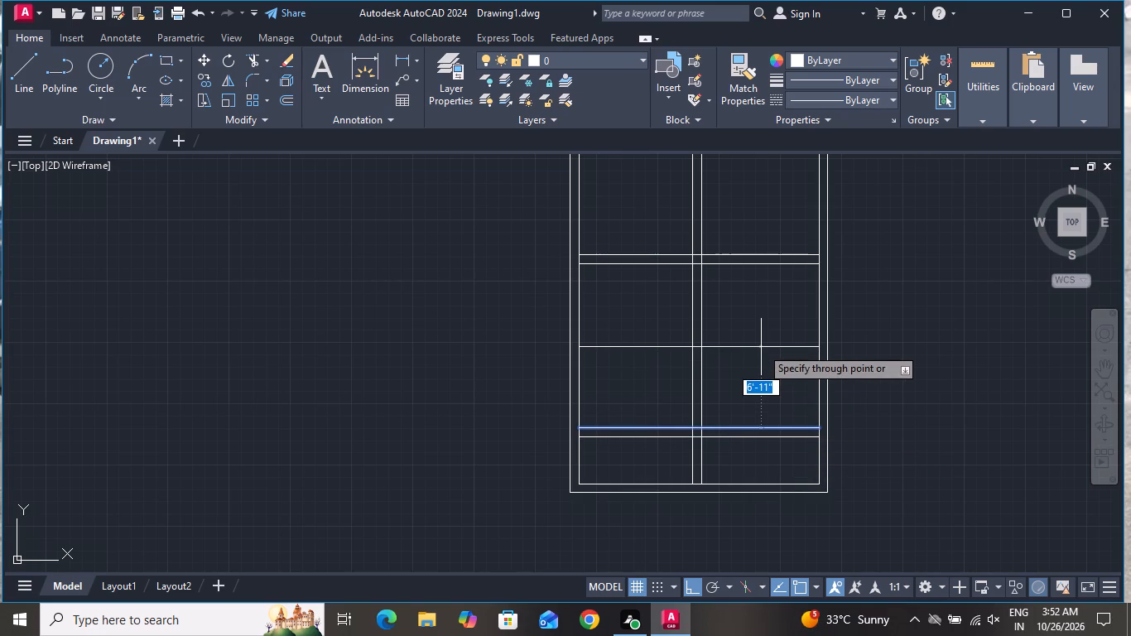
pyautogui.press('1')
pyautogui.write('8\'3"')
pyautogui.press('Return')
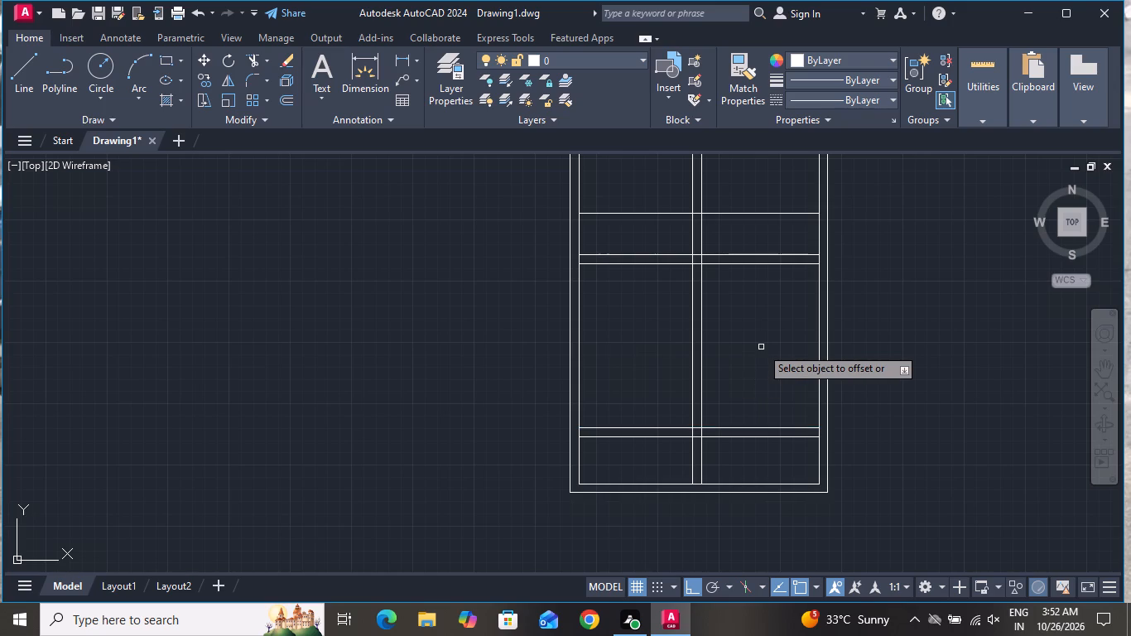
pyautogui.click(753, 214)
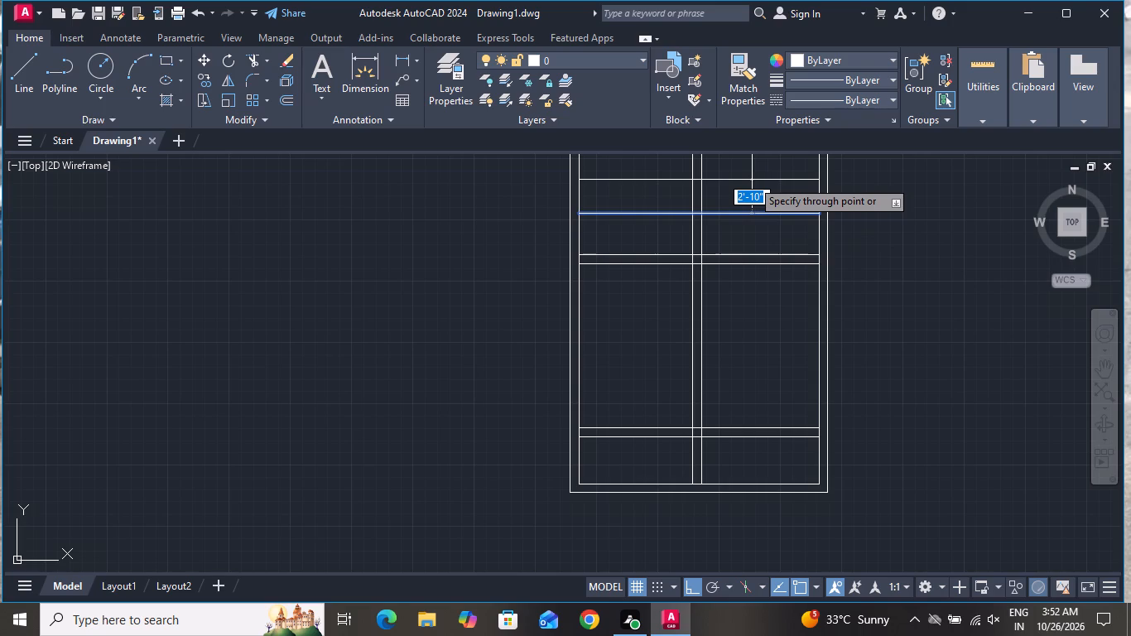
pyautogui.write('6"')
pyautogui.press('Return')
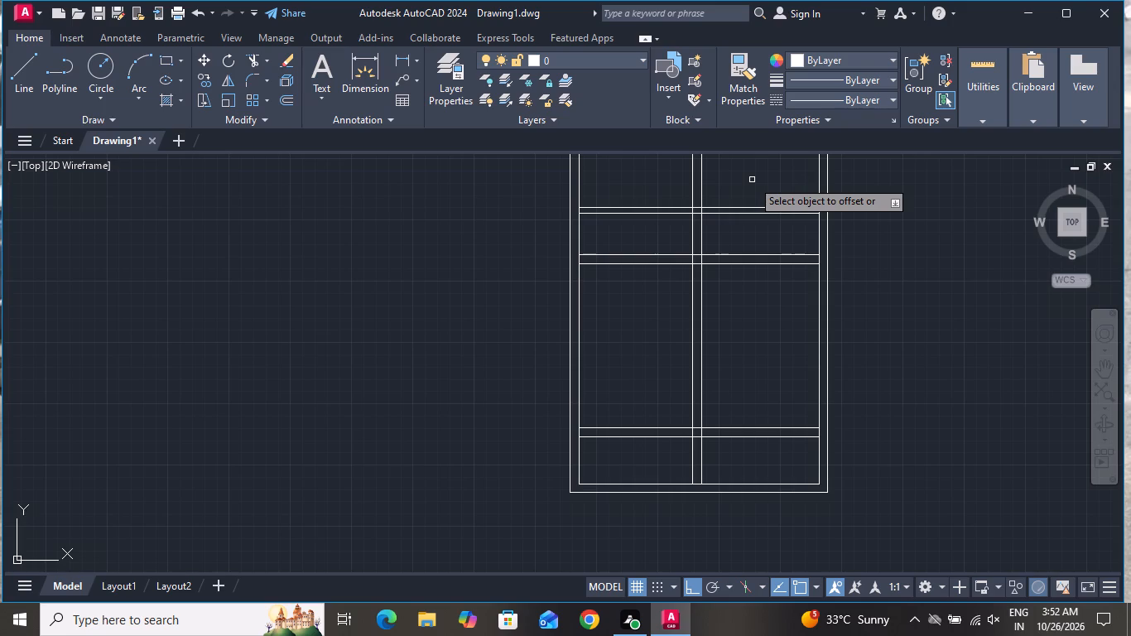
pyautogui.rightClick(941, 389)
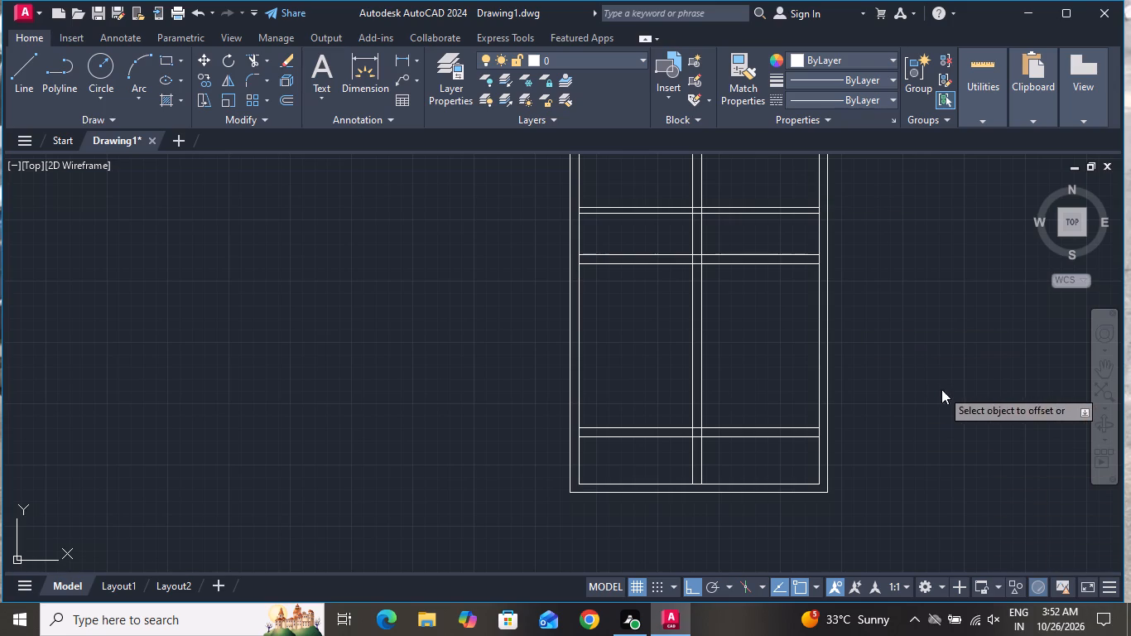
pyautogui.click(960, 415)
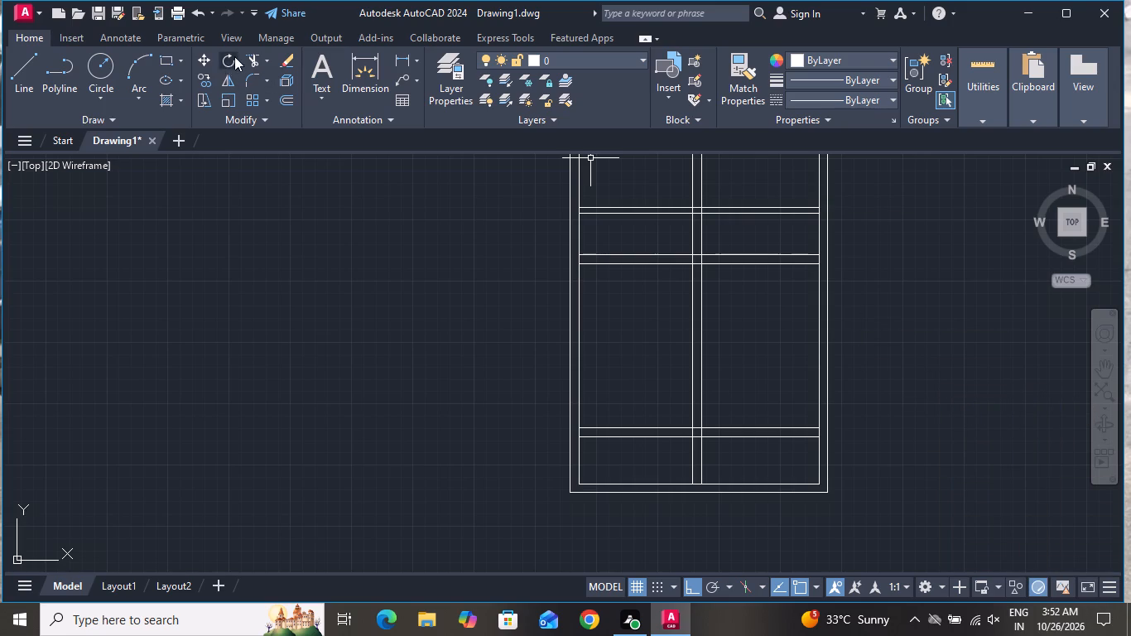
# Trim the new 6" partition's lines west of the vertical partition, and the 9" middle cross wall's lines east of it.
pyautogui.click(254, 57)
pyautogui.click(643, 186)
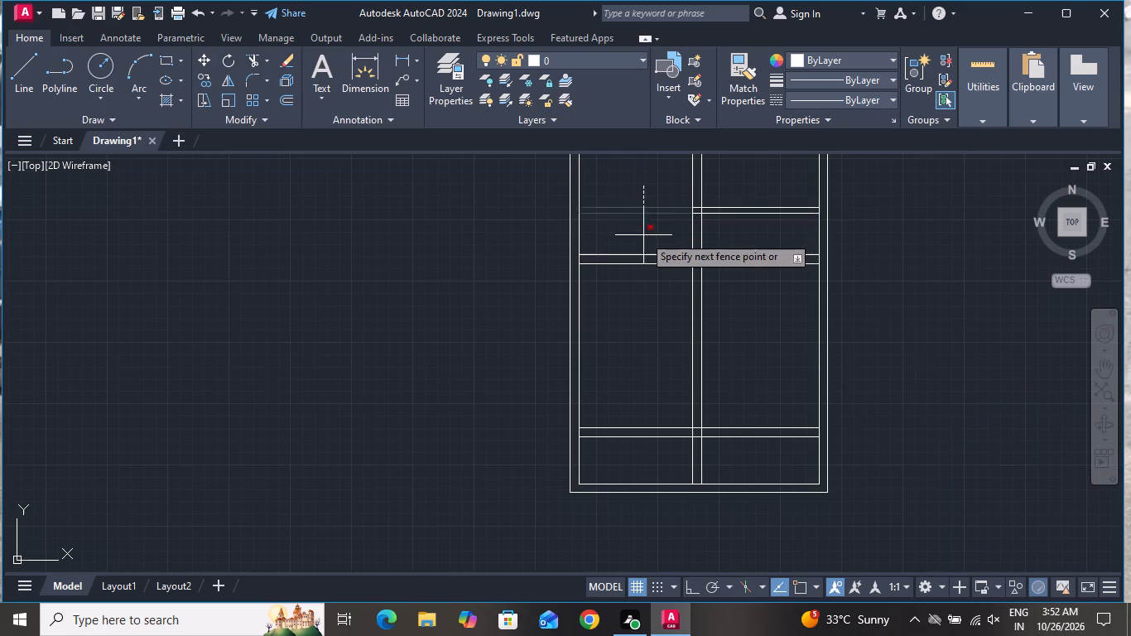
pyautogui.click(643, 235)
pyautogui.click(768, 236)
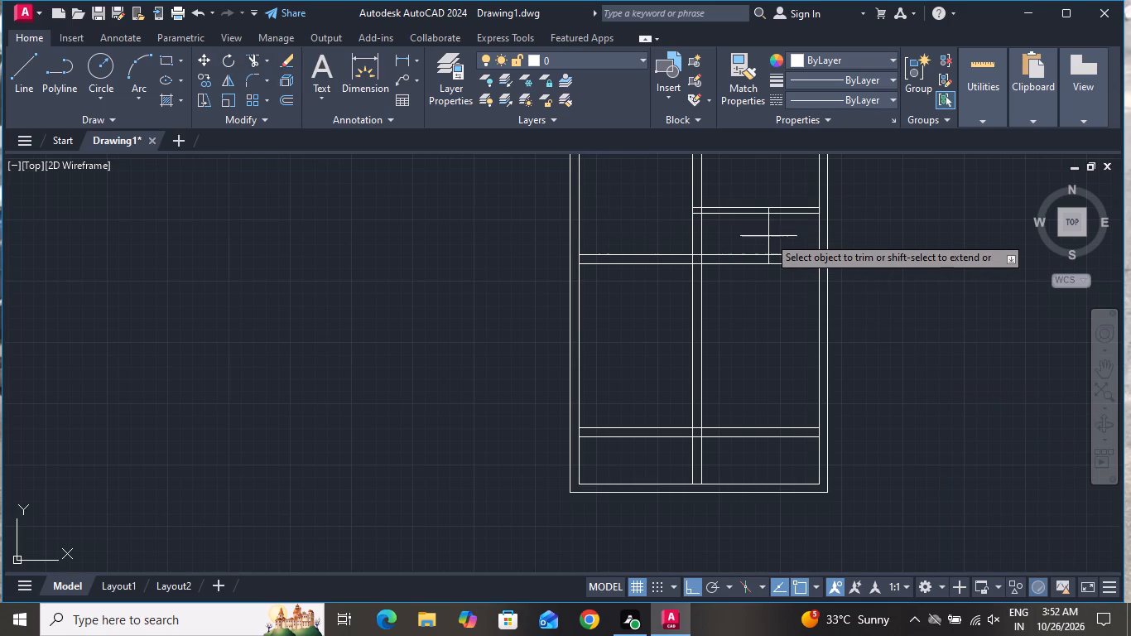
pyautogui.click(777, 287)
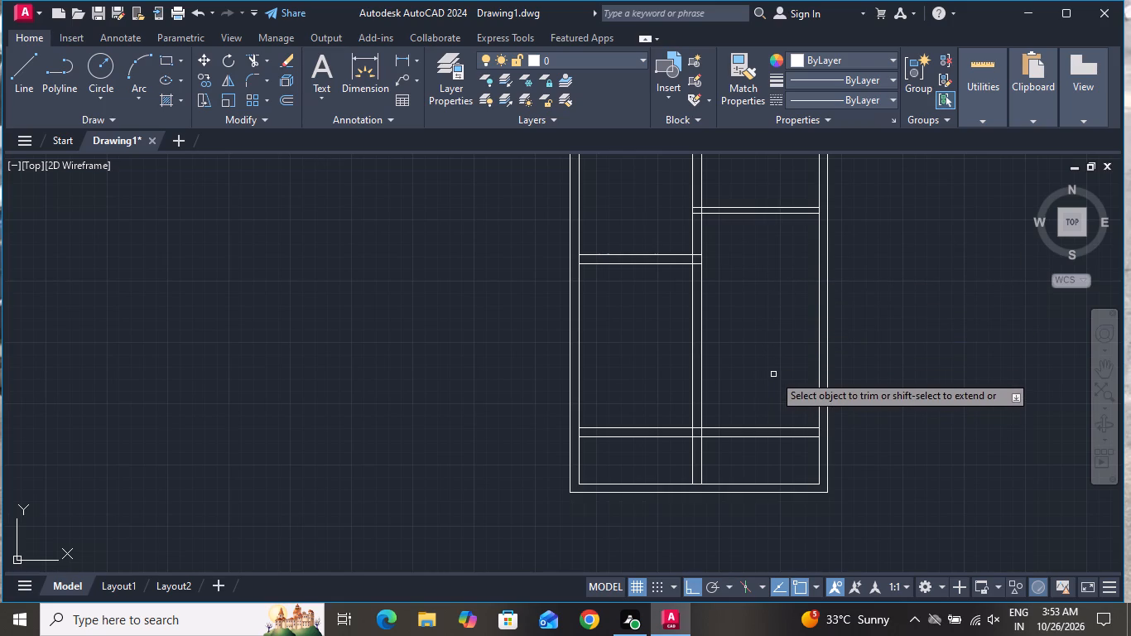
pyautogui.scroll(-3, 777, 369)
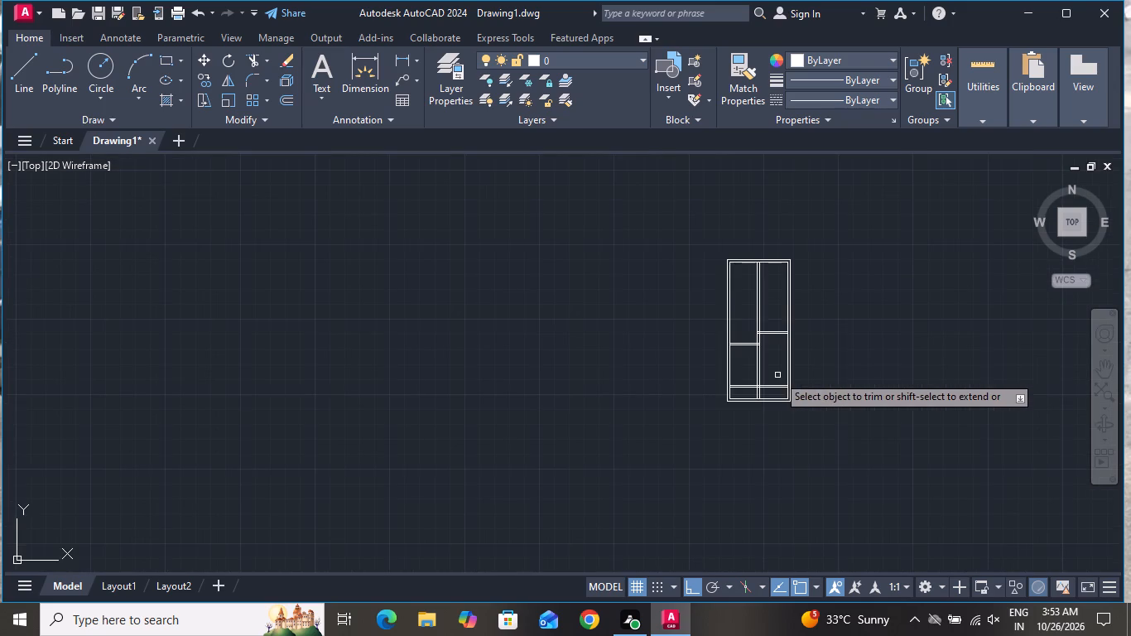
pyautogui.scroll(2, 769, 258)
pyautogui.rightClick(756, 294)
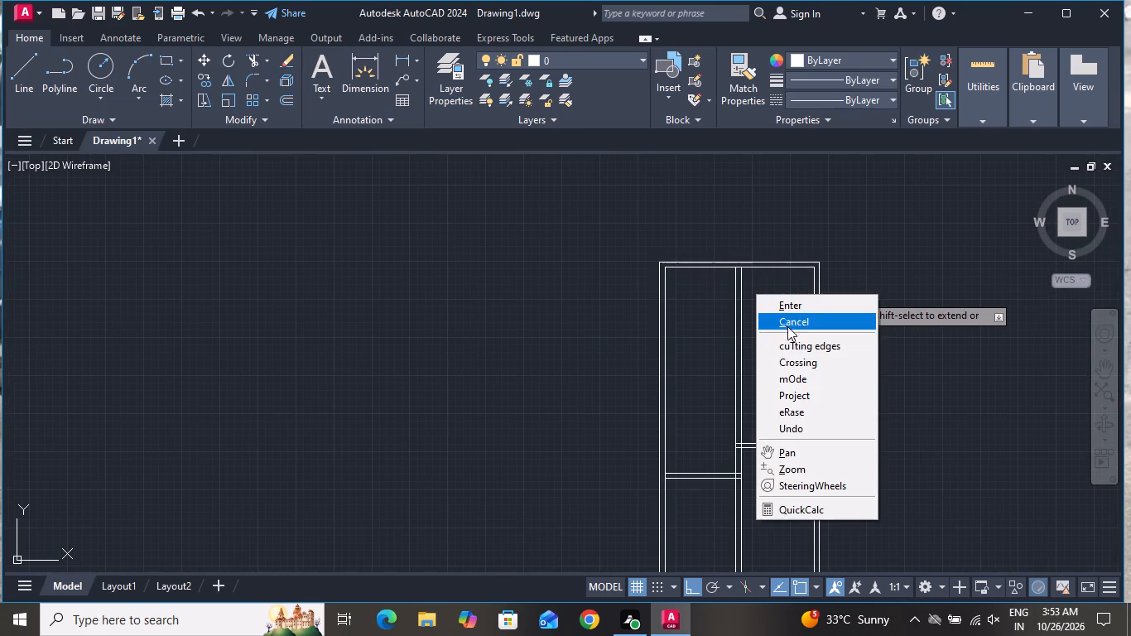
pyautogui.click(787, 324)
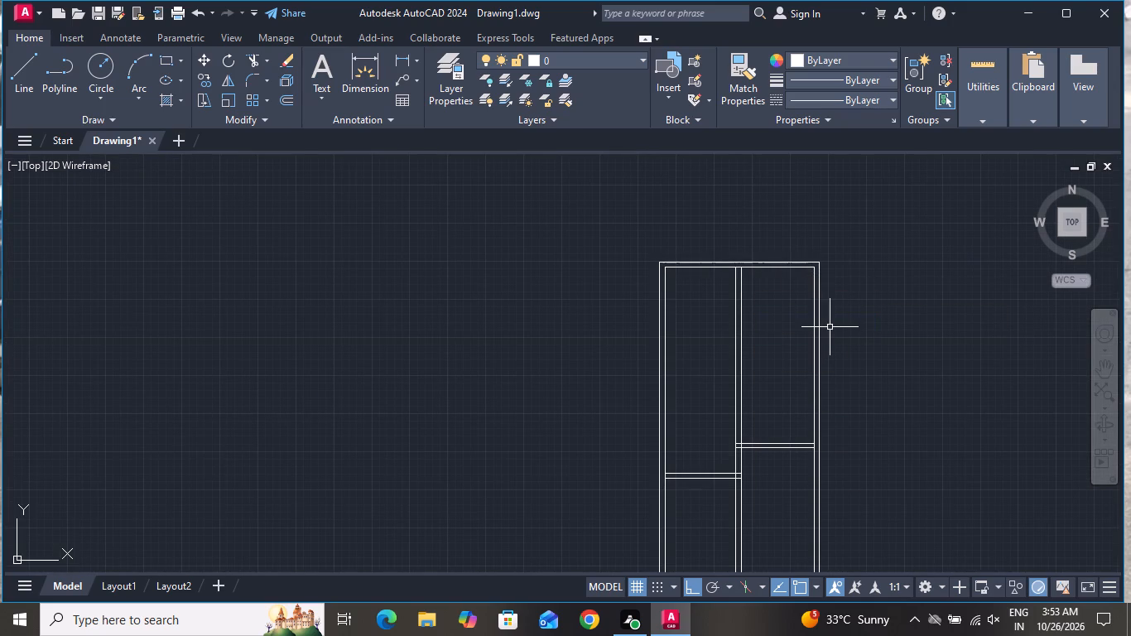
# Using Offset with the Through option, offset the top inner wall line 14' downward, and that new line another 6" downward.
pyautogui.press('o')
pyautogui.press('space')
pyautogui.write('T')
pyautogui.press('space')
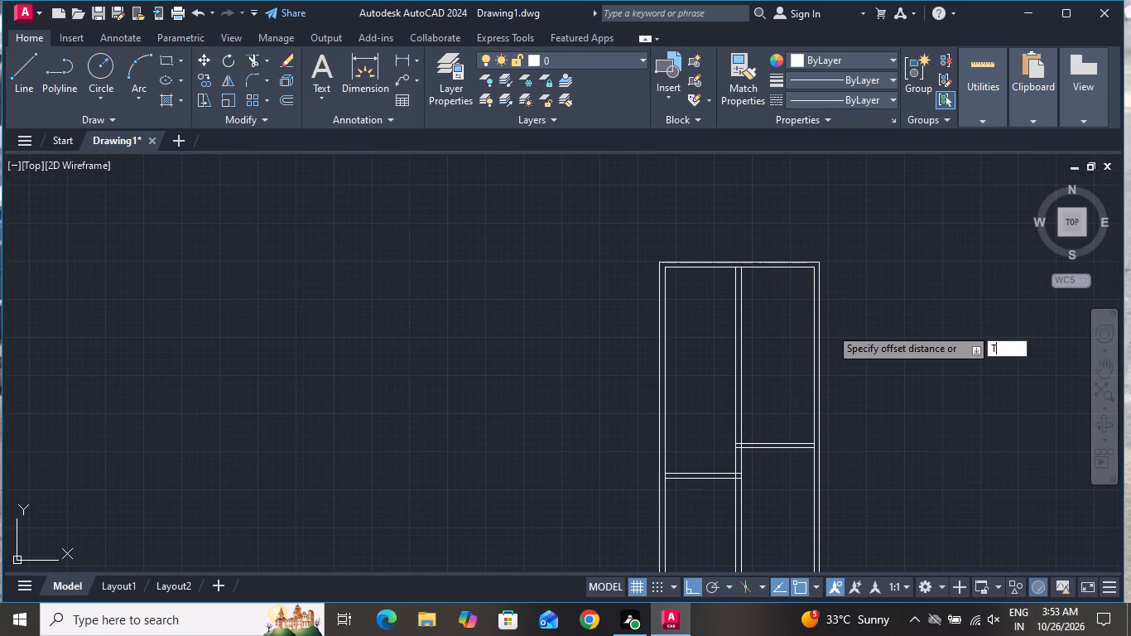
pyautogui.scroll(1, 766, 268)
pyautogui.click(770, 269)
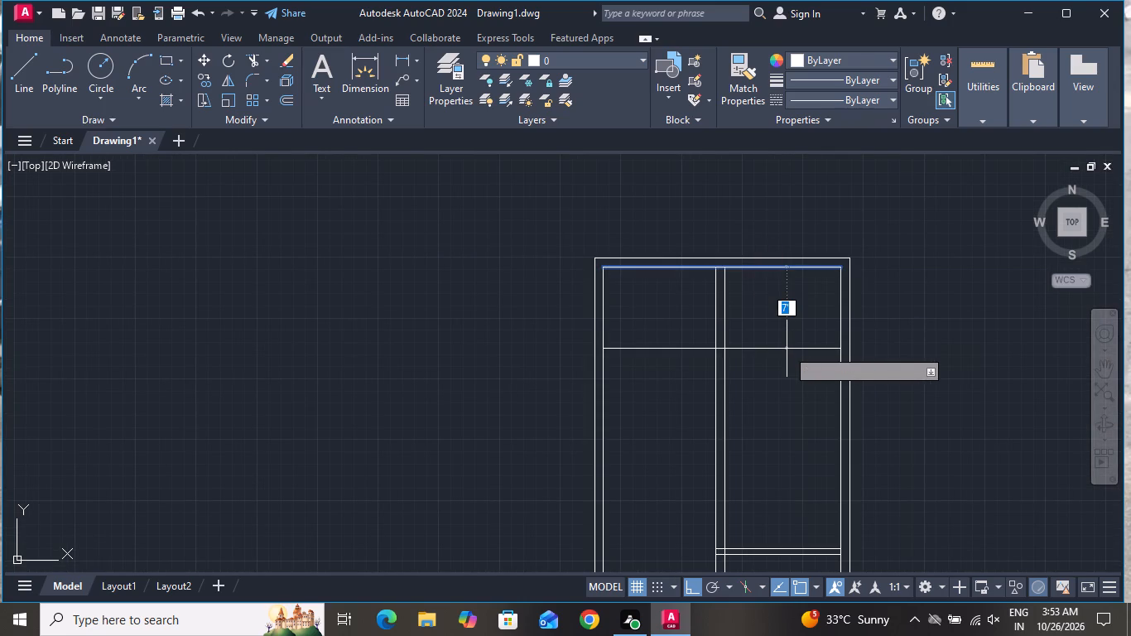
pyautogui.write("14'")
pyautogui.press('Return')
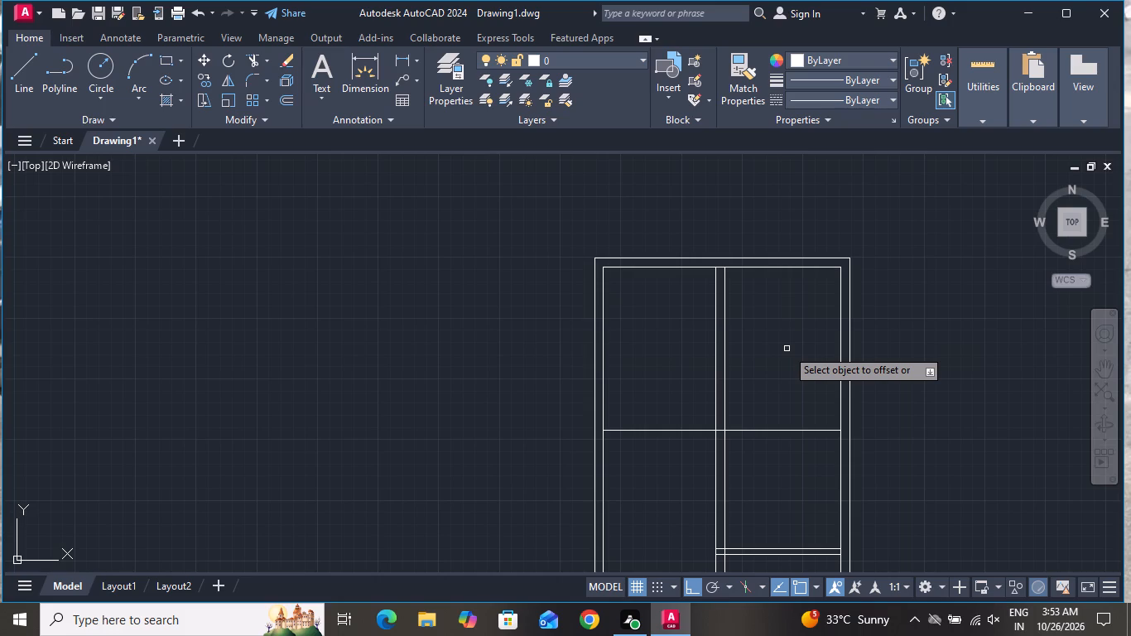
pyautogui.click(792, 432)
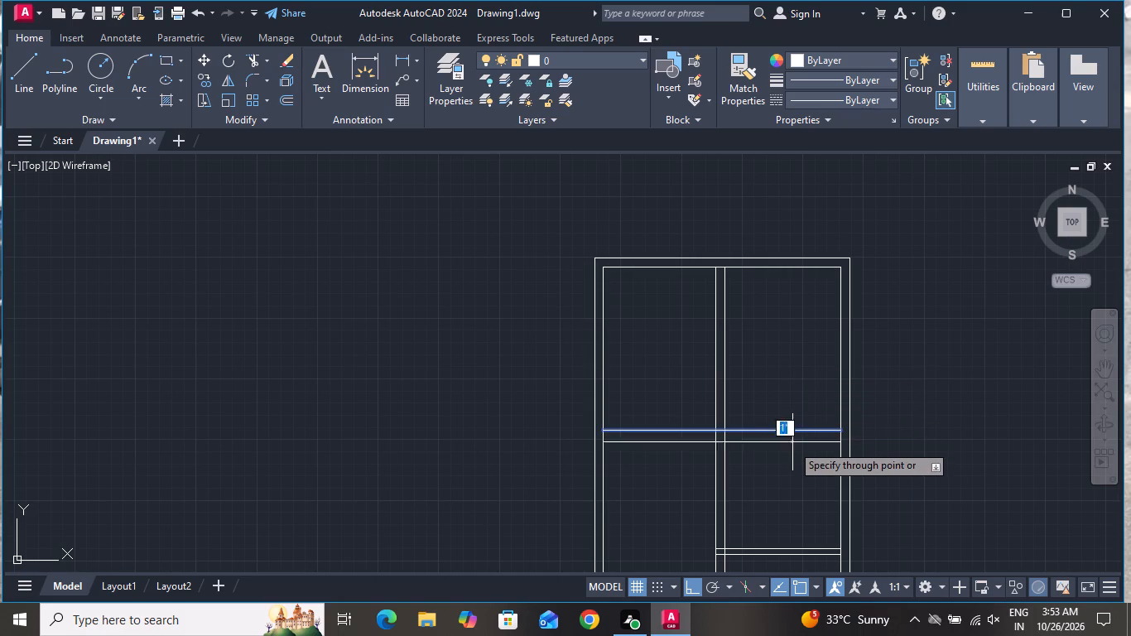
pyautogui.write('6"')
pyautogui.press('Return')
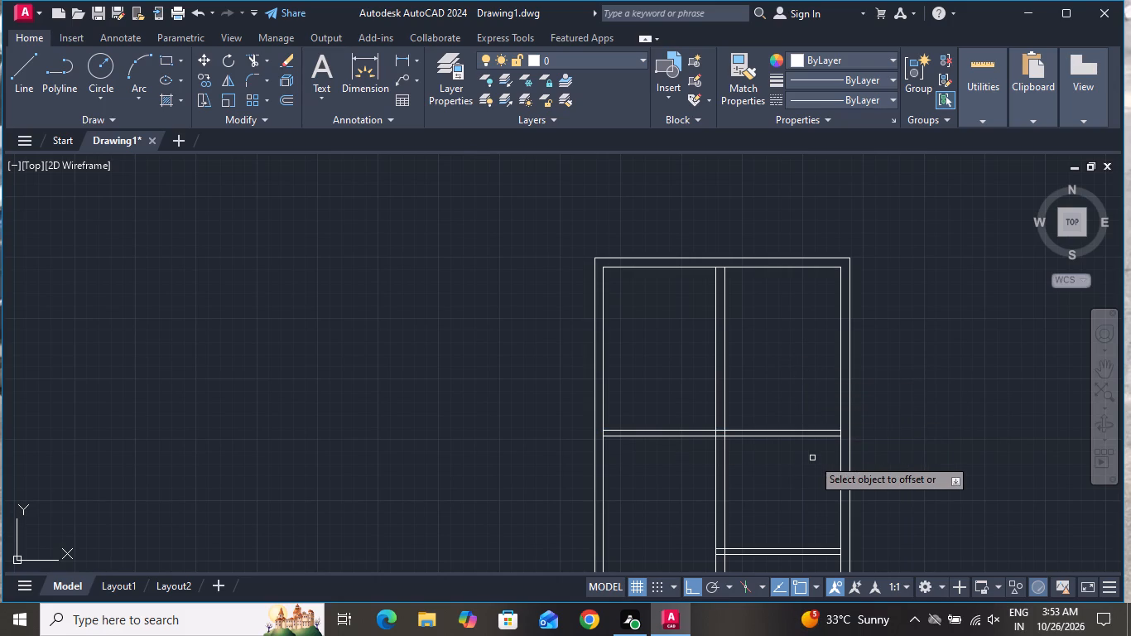
# Offset the lower line of the new upper cross wall 4' downward, and the resulting line another 6" downward.
pyautogui.scroll(1, 812, 457)
pyautogui.click(797, 426)
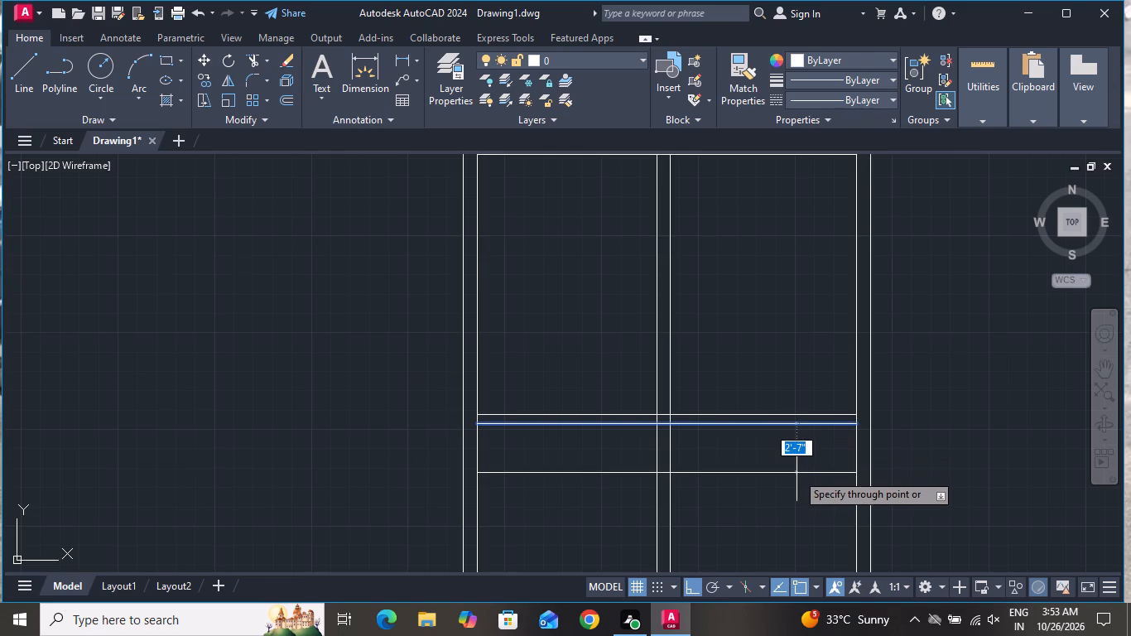
pyautogui.write("4'")
pyautogui.press('Return')
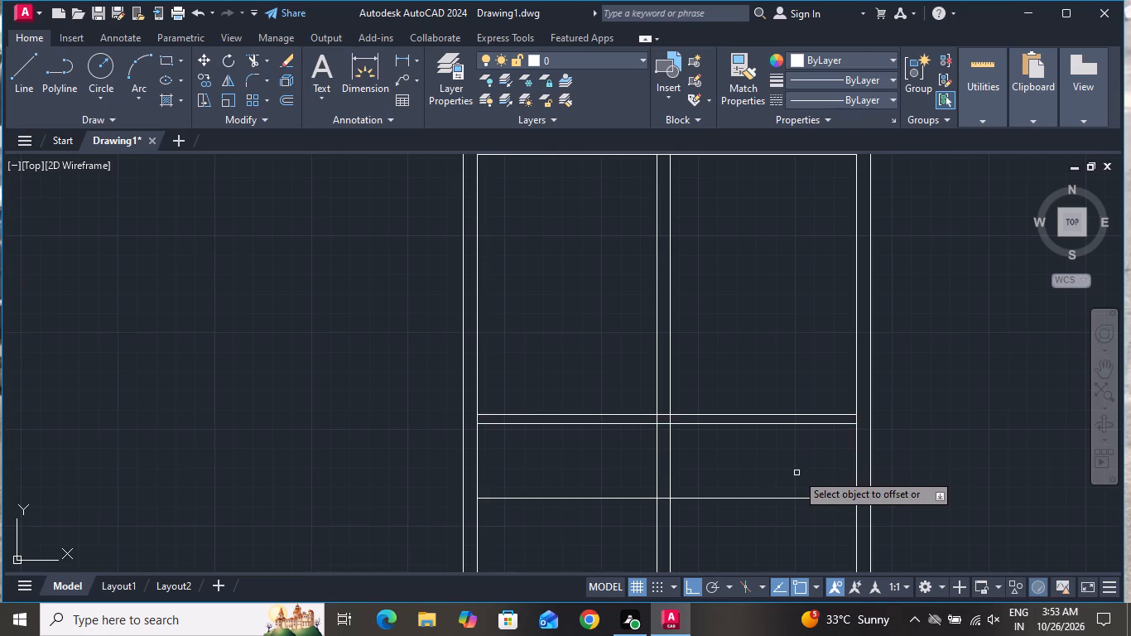
pyautogui.scroll(-1, 798, 472)
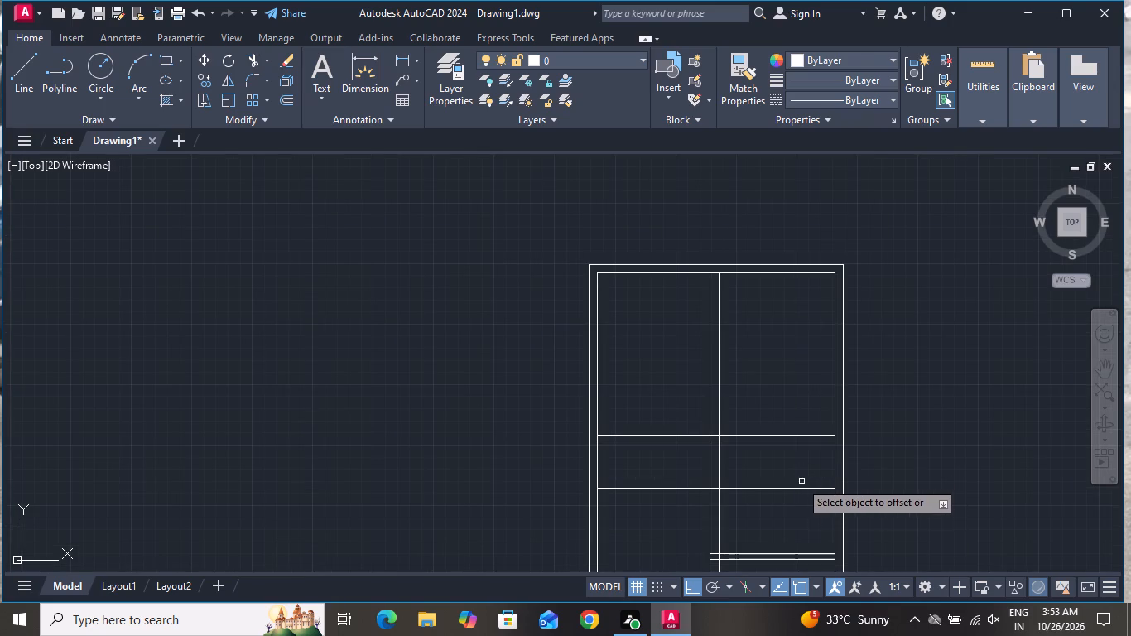
pyautogui.click(790, 489)
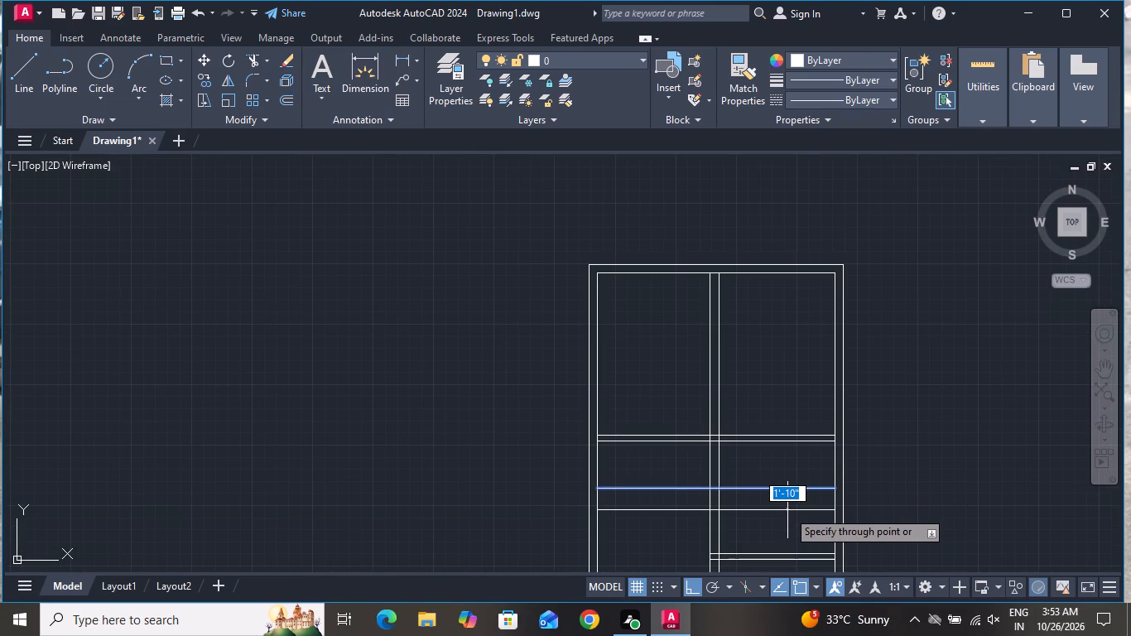
pyautogui.write('6"')
pyautogui.press('Return')
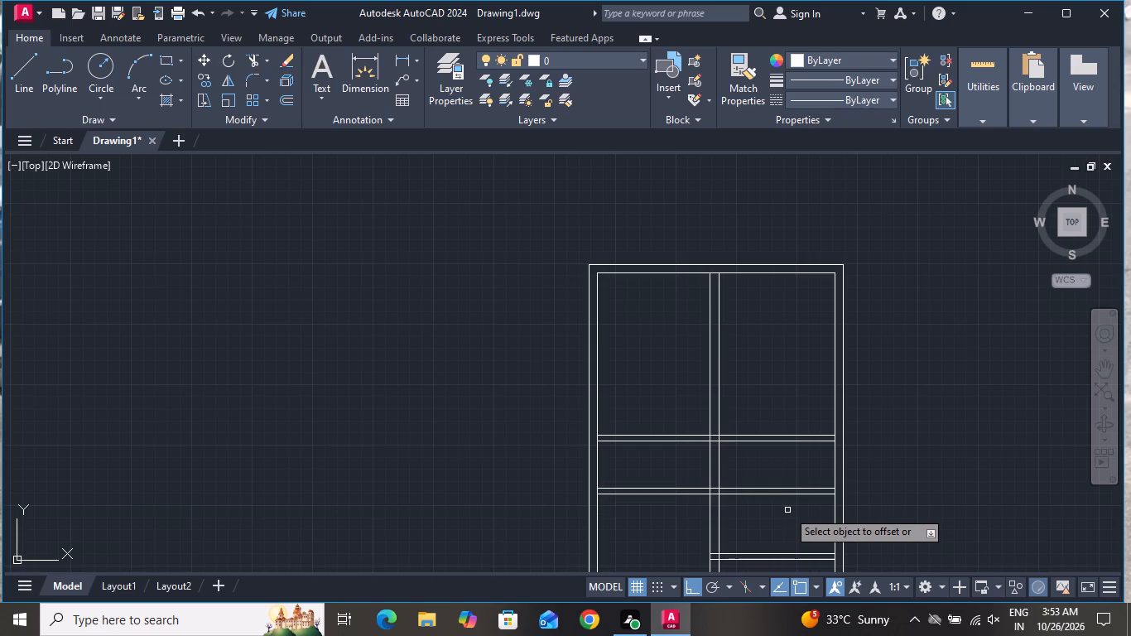
pyautogui.rightClick(787, 510)
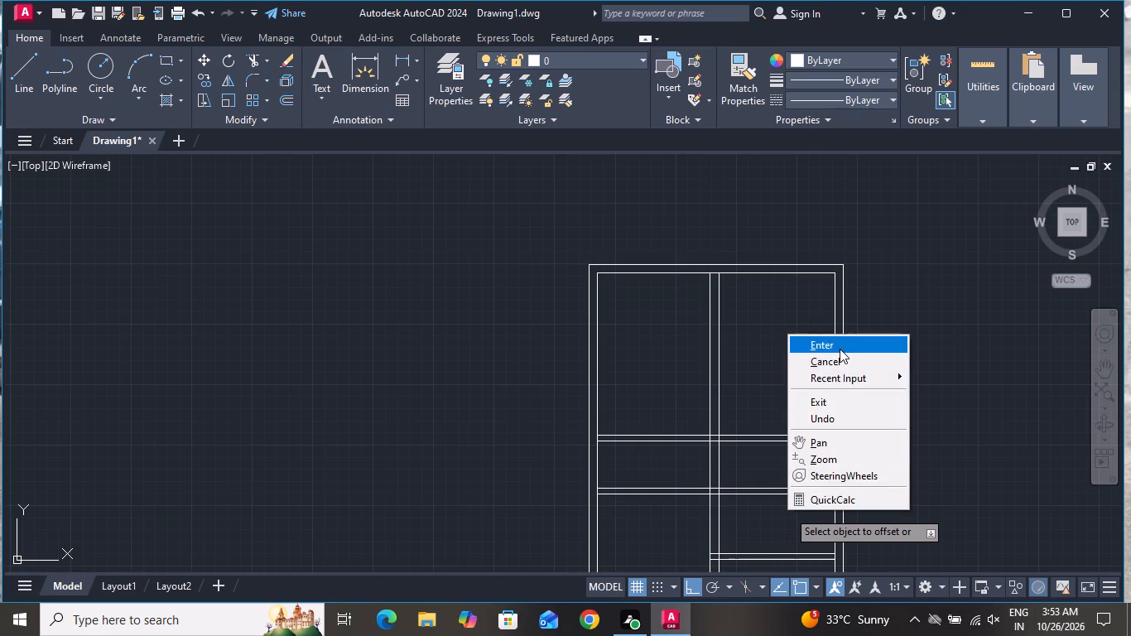
pyautogui.click(836, 364)
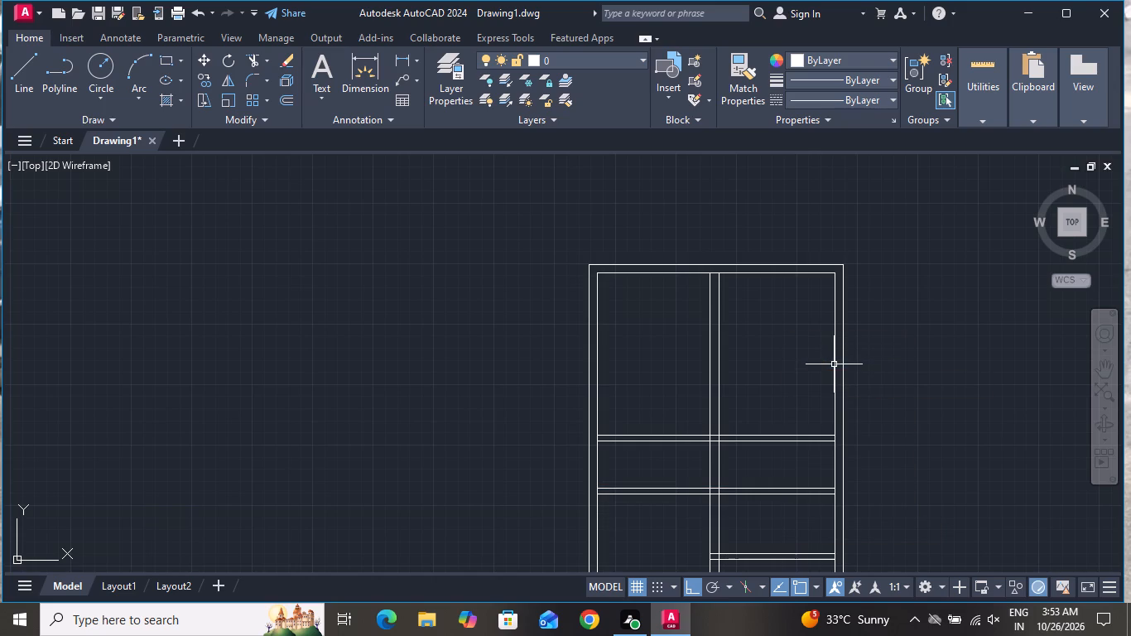
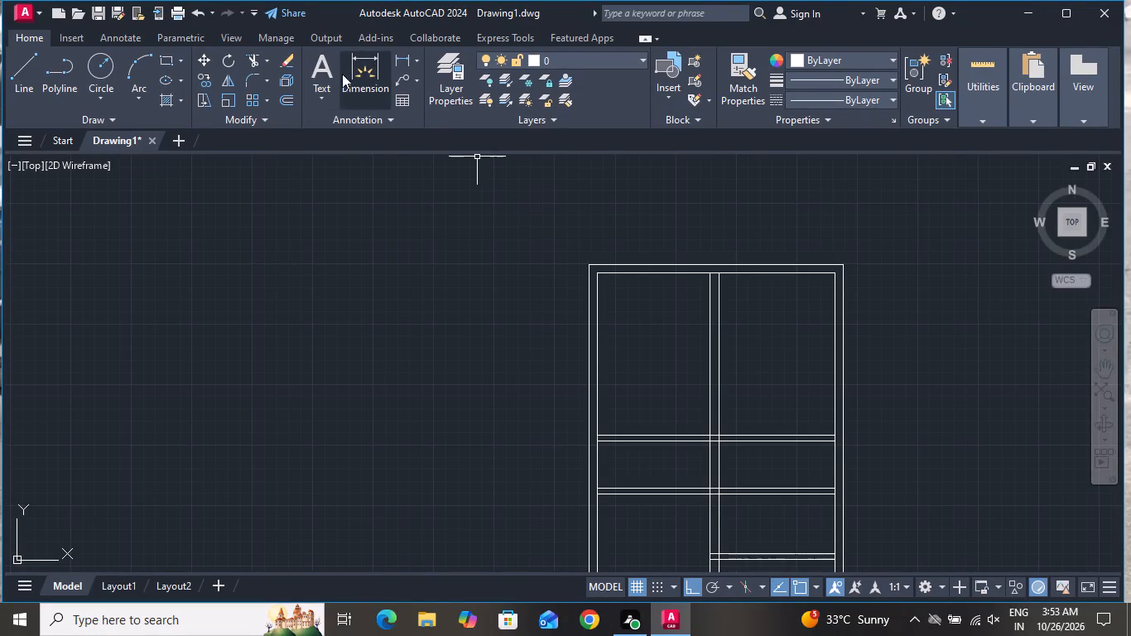
# Trim the 6" partition 4' below the upper cross wall west of the vertical partition, and the next lower 6" partition east of it.
pyautogui.click(255, 60)
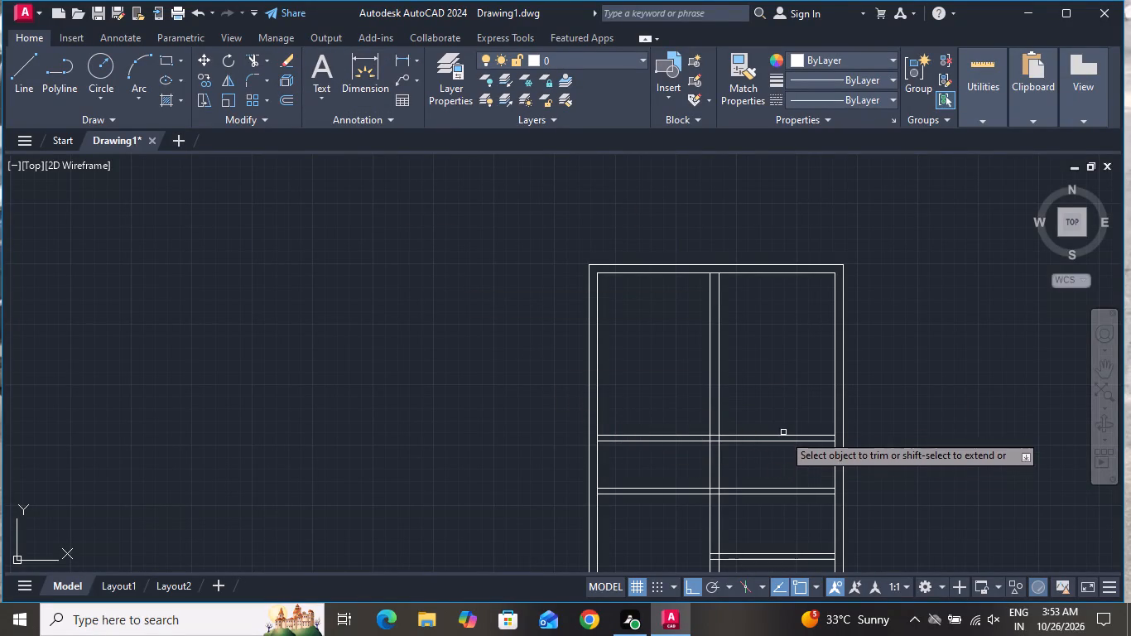
pyautogui.click(668, 474)
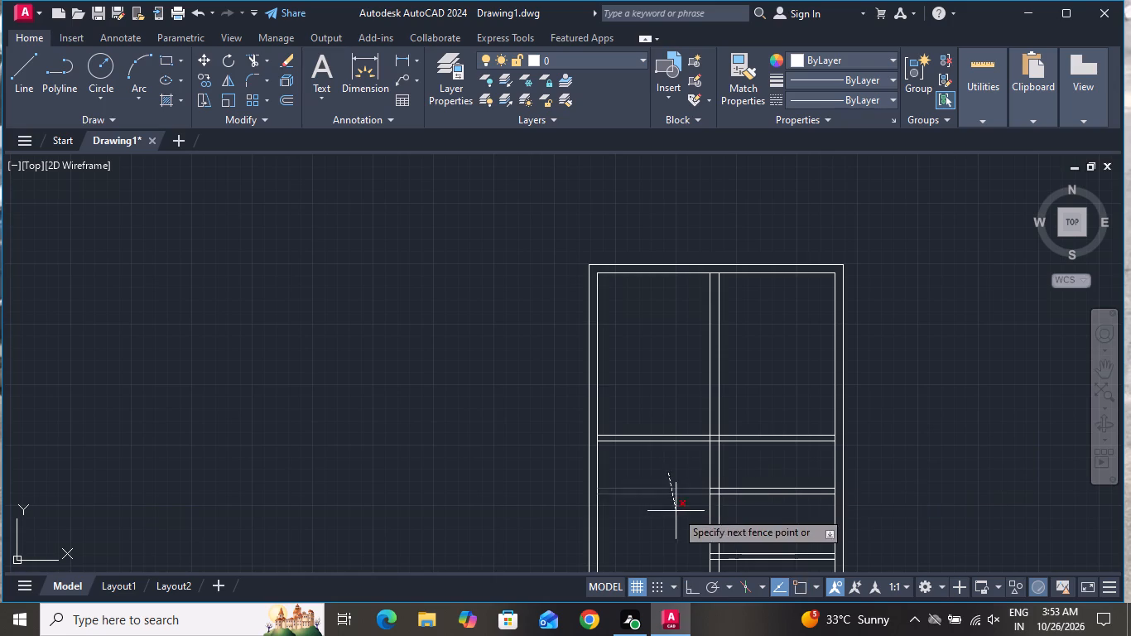
pyautogui.click(674, 518)
pyautogui.scroll(-1, 787, 489)
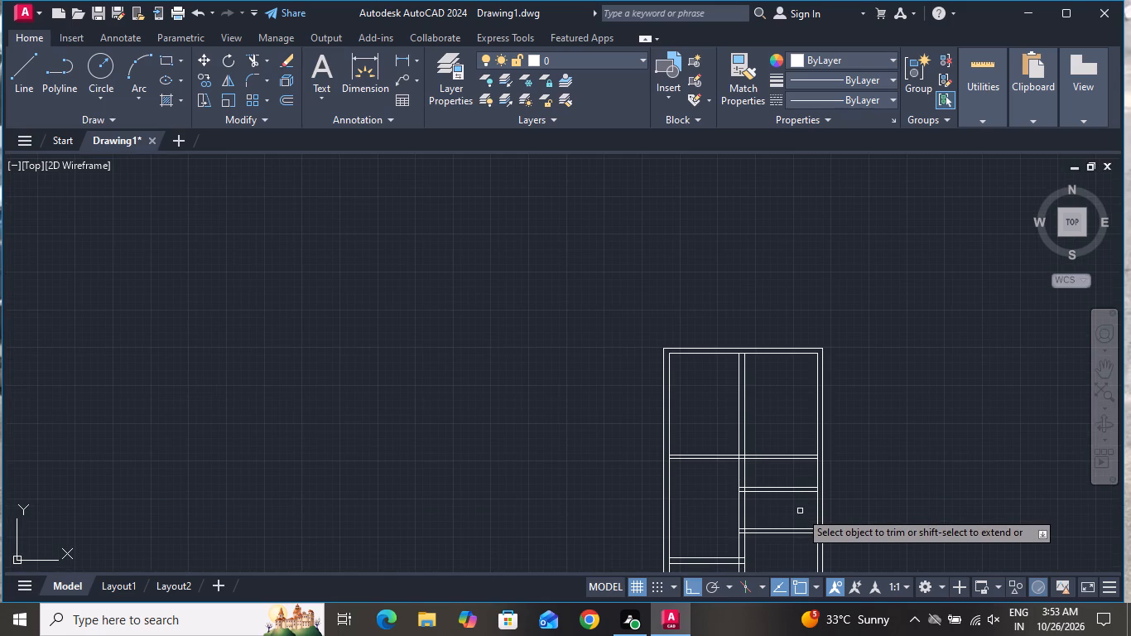
pyautogui.click(799, 509)
pyautogui.click(787, 543)
pyautogui.scroll(-2, 795, 466)
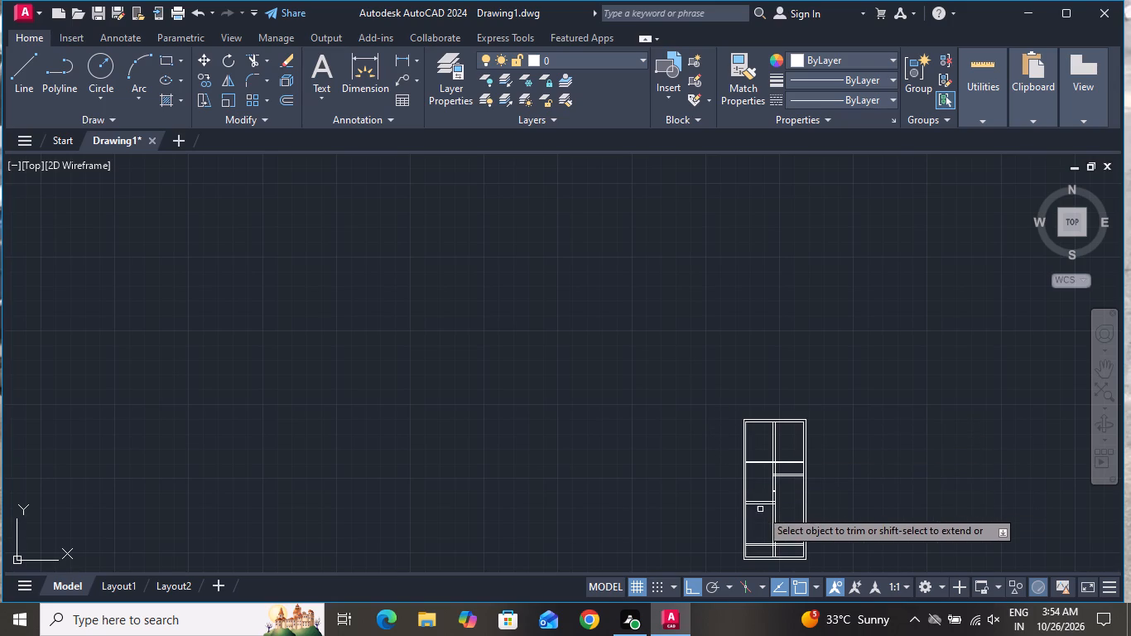
pyautogui.scroll(2, 758, 422)
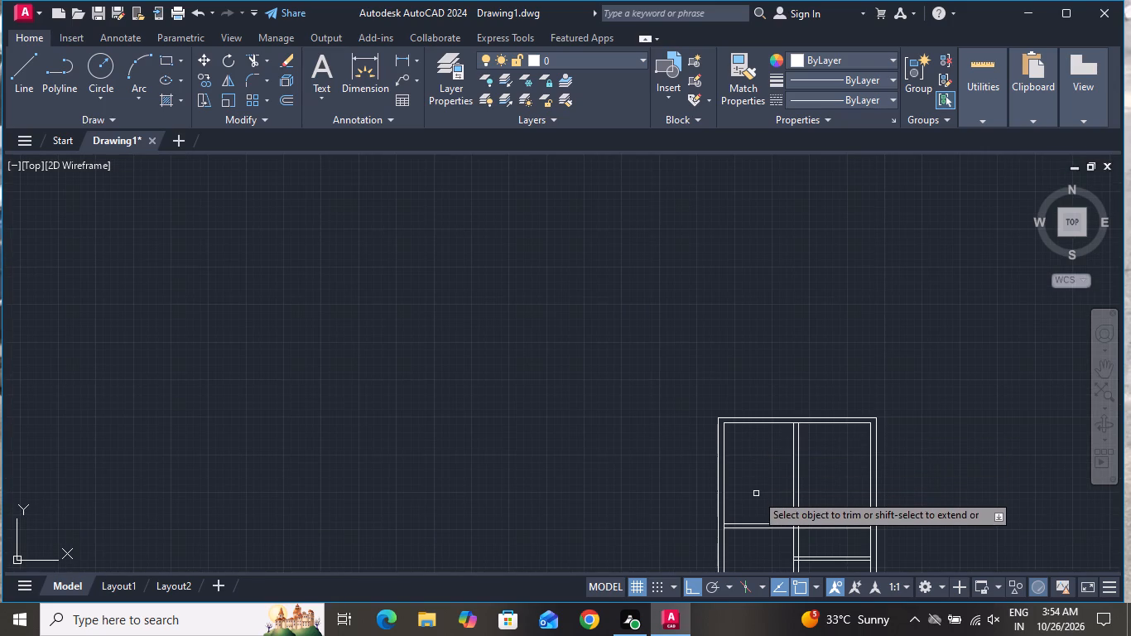
pyautogui.rightClick(756, 494)
pyautogui.click(837, 296)
# Using Offset with the Through option, offset the upper cross wall's upper line 10' upward, and that new line another 6" upward.
pyautogui.write('O T')
pyautogui.press('space')
pyautogui.scroll(1, 778, 526)
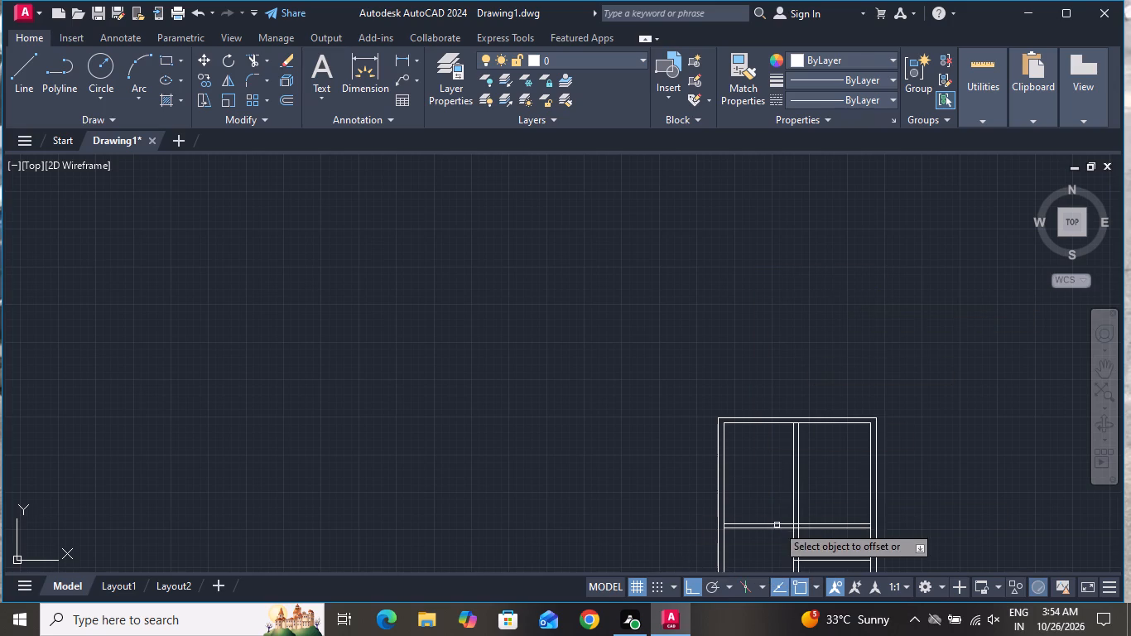
pyautogui.scroll(2, 778, 526)
pyautogui.click(772, 515)
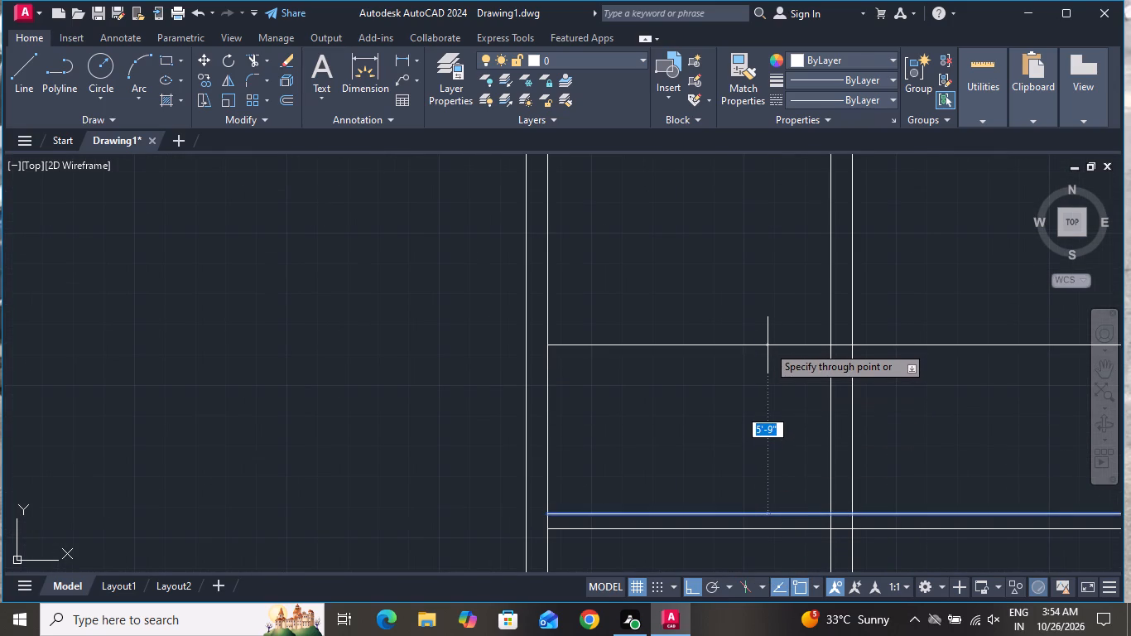
pyautogui.write('10')
pyautogui.press("'")
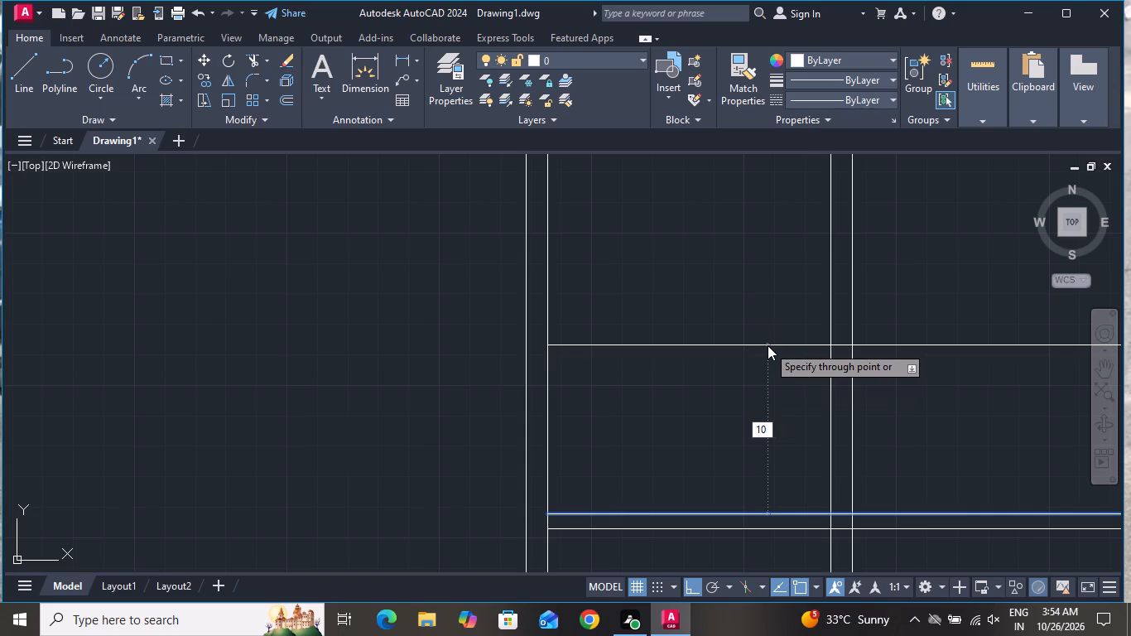
pyautogui.press('Return')
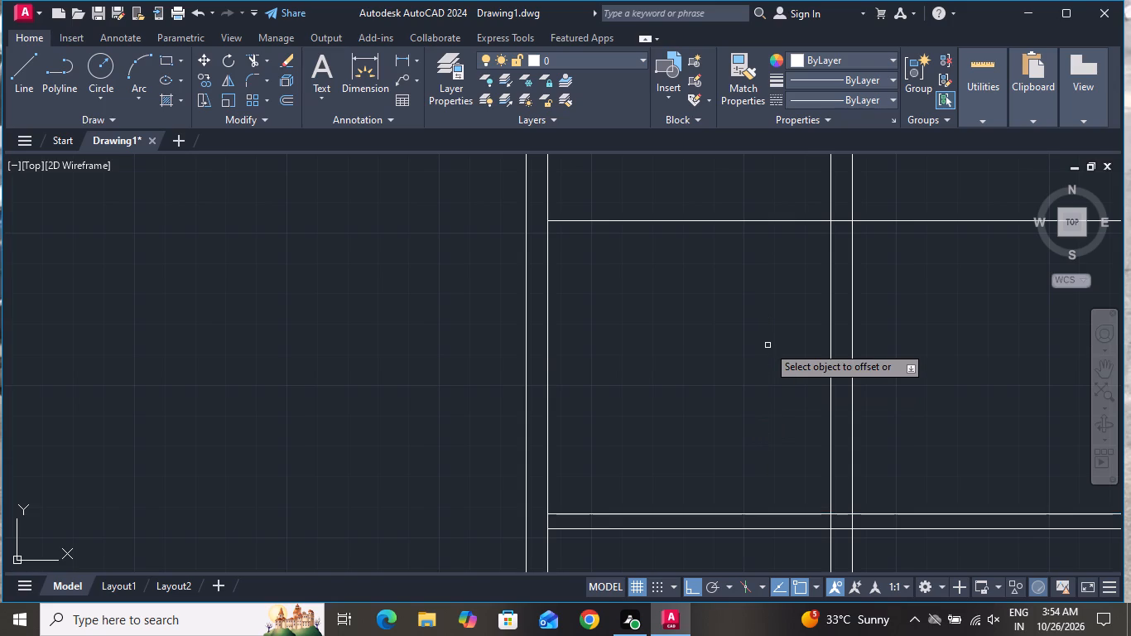
pyautogui.scroll(-2, 768, 374)
pyautogui.click(760, 318)
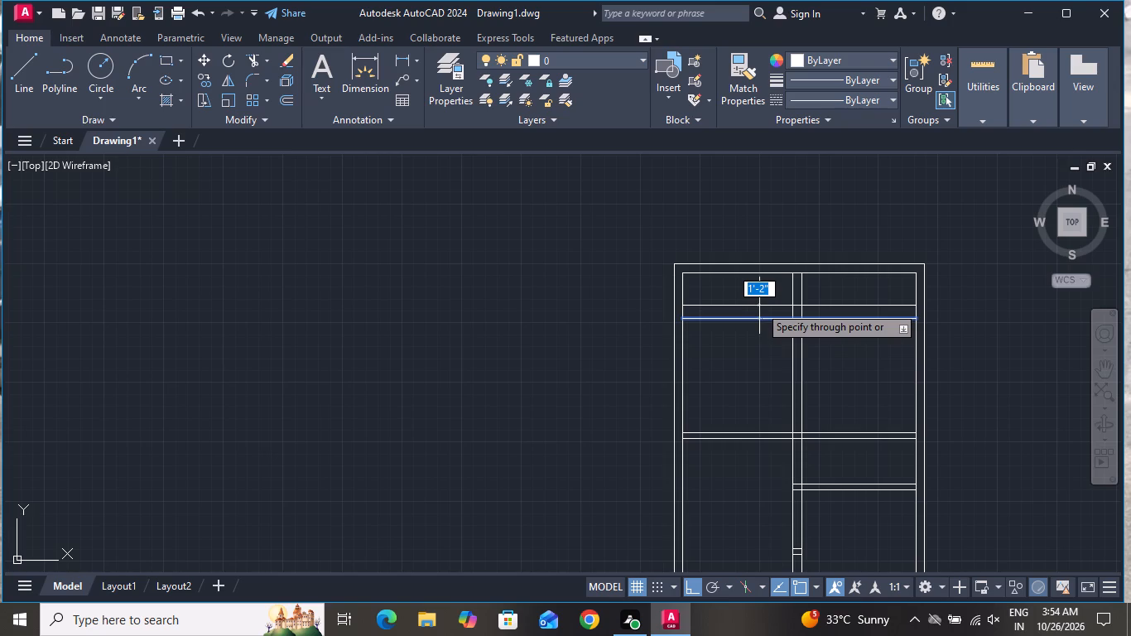
pyautogui.press('6')
pyautogui.hotkey('shift', '"')
pyautogui.press('Return')
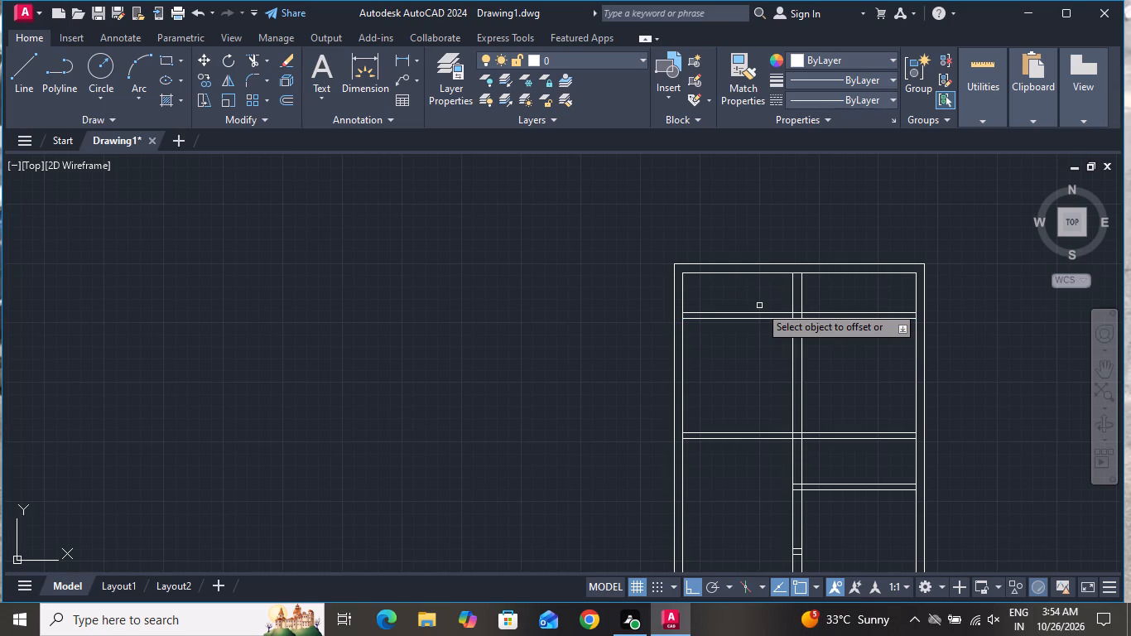
pyautogui.rightClick(759, 306)
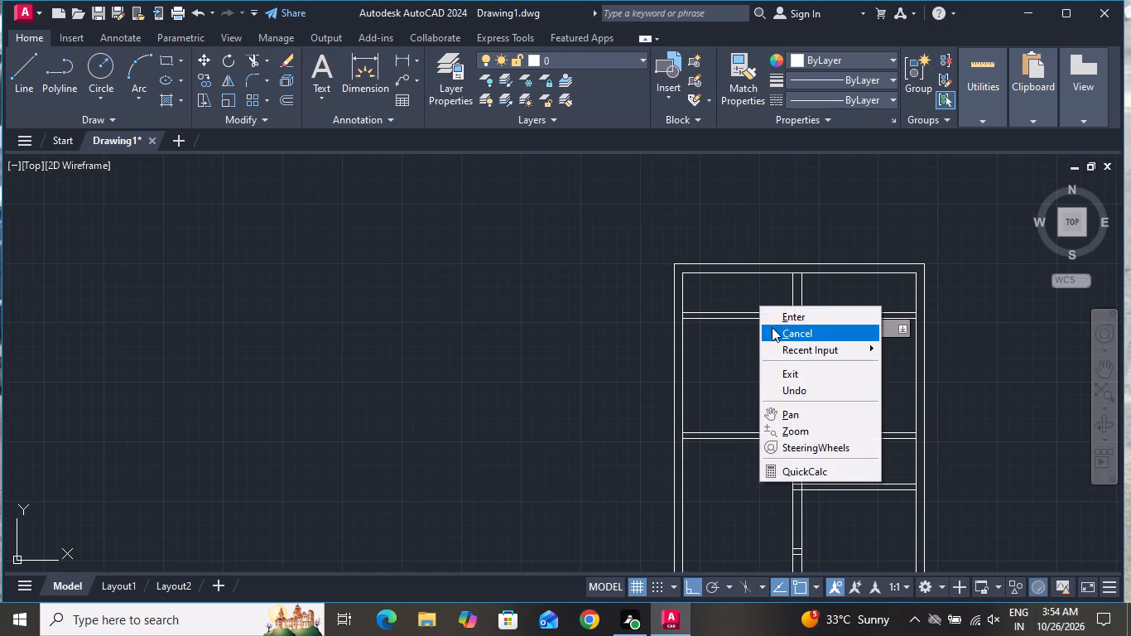
pyautogui.click(772, 327)
# Trim the new 6" partition's two lines east of the vertical partition.
pyautogui.click(253, 51)
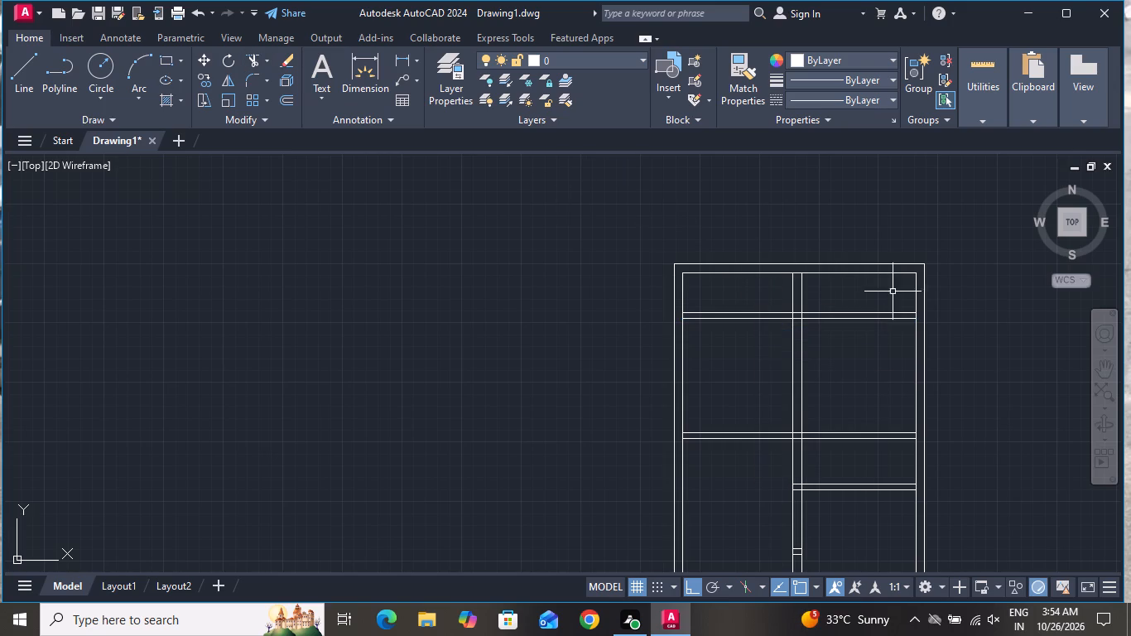
pyautogui.click(257, 61)
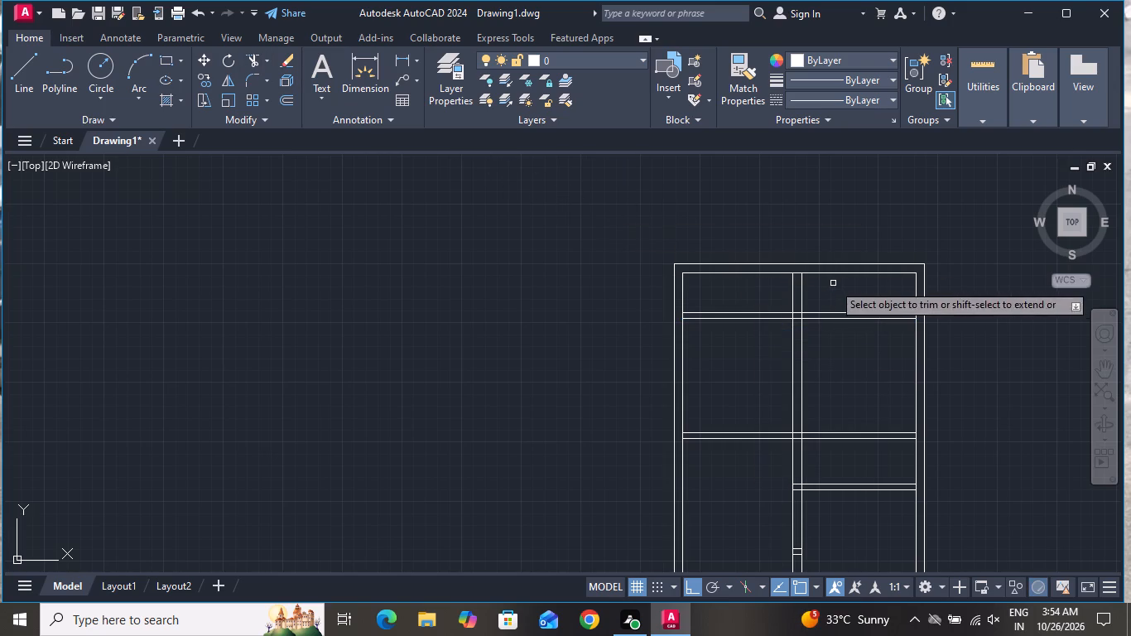
pyautogui.click(849, 297)
pyautogui.click(861, 381)
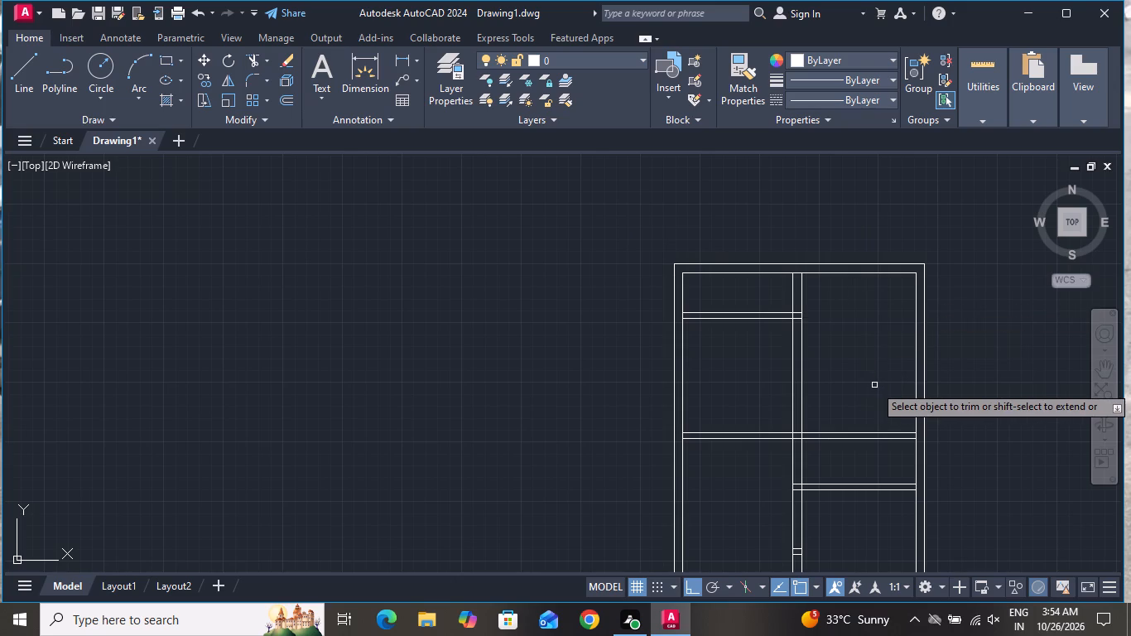
# Trim the overlapping lines where the new 6" partition meets the west wall and the vertical partition, leaving open wall junctions.
pyautogui.scroll(-1, 850, 358)
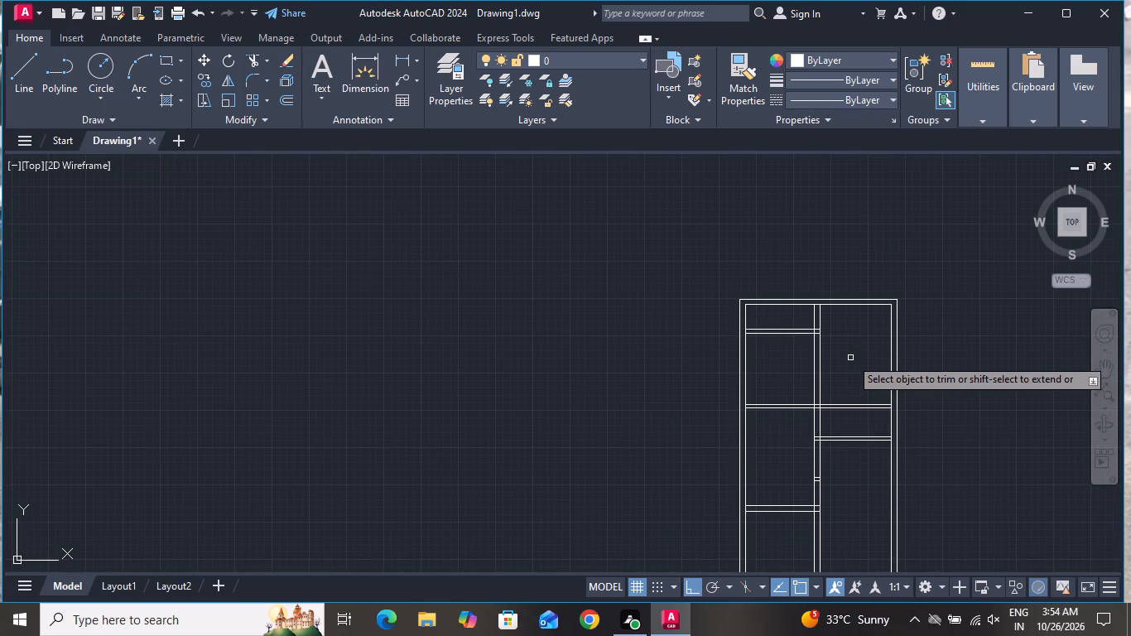
pyautogui.scroll(2, 817, 339)
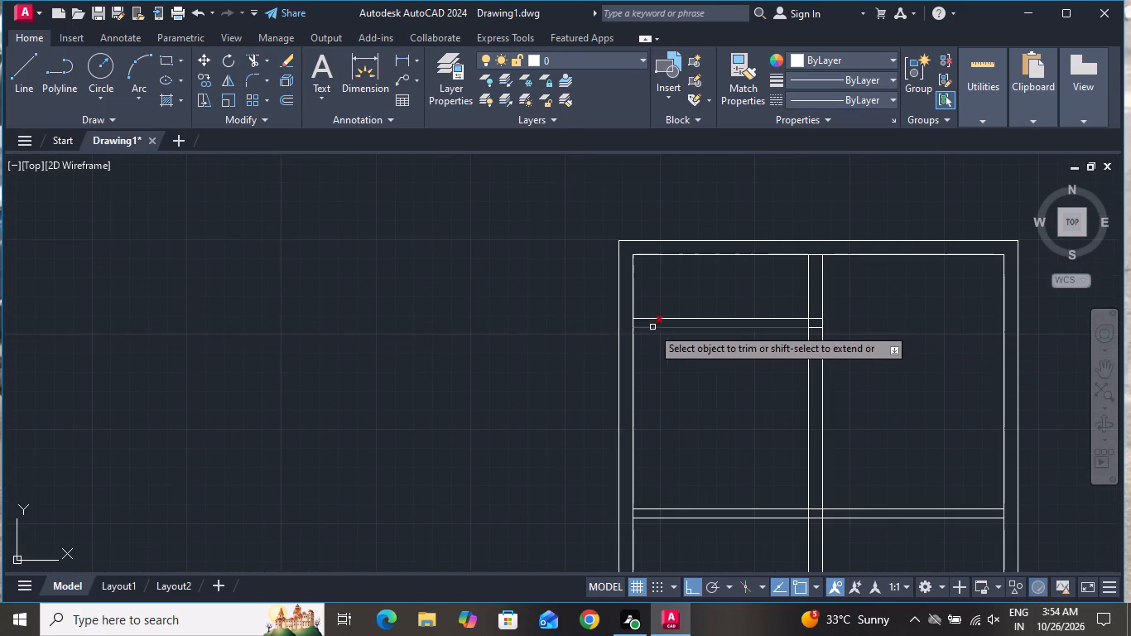
pyautogui.scroll(3, 637, 322)
pyautogui.click(635, 321)
pyautogui.click(590, 317)
pyautogui.scroll(-3, 629, 358)
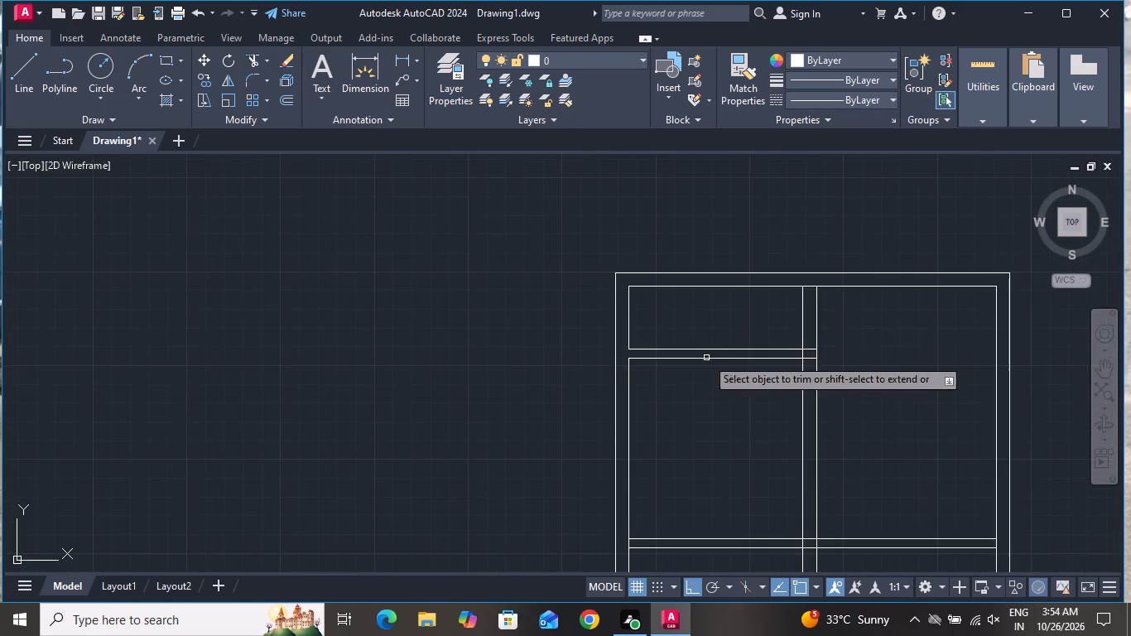
pyautogui.scroll(3, 817, 345)
pyautogui.click(787, 341)
pyautogui.click(773, 473)
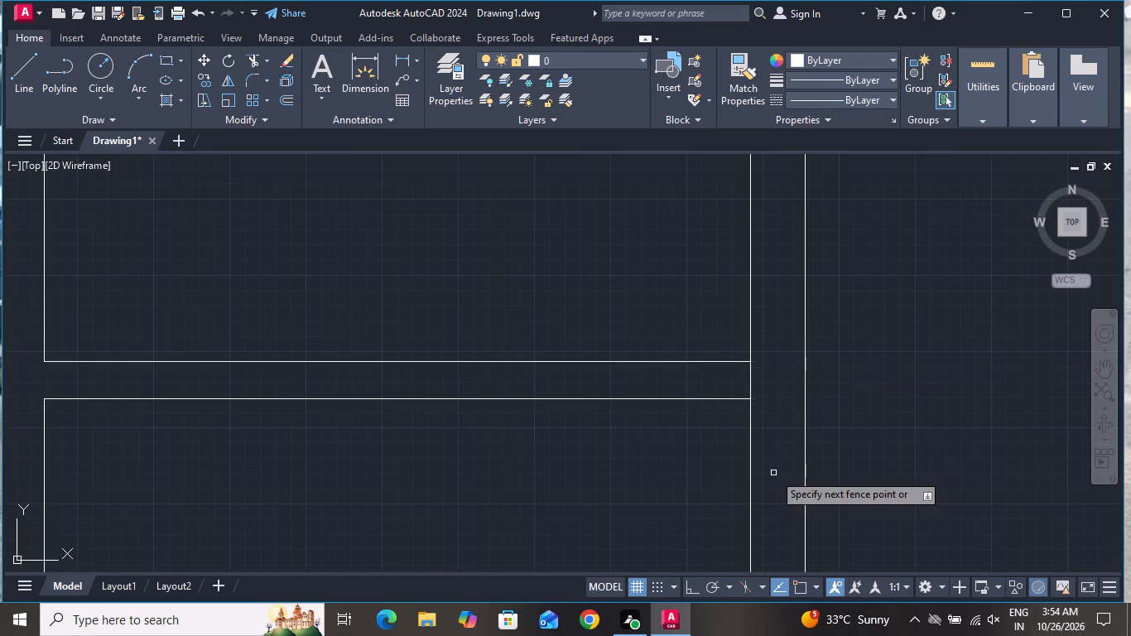
pyautogui.click(778, 384)
pyautogui.click(734, 385)
# Trim the top inner wall line between the vertical partition's two lines.
pyautogui.scroll(-3, 775, 431)
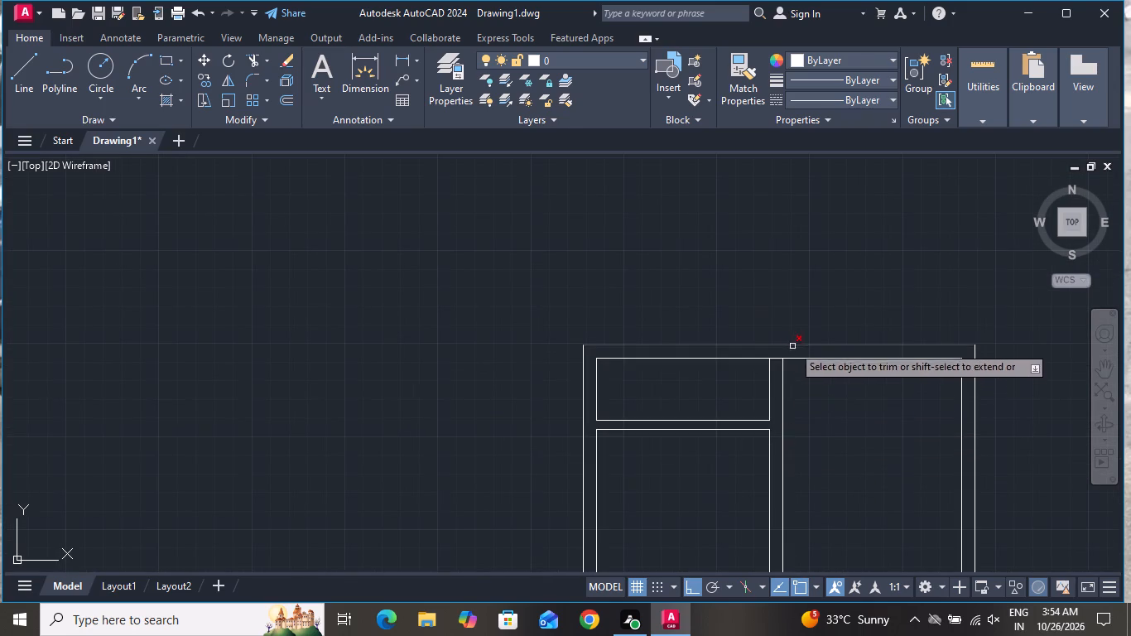
pyautogui.scroll(2, 773, 352)
pyautogui.click(777, 349)
pyautogui.click(779, 403)
# Trim the overlapping lines where the full-width upper cross wall meets the east wall, the vertical partition and the west wall.
pyautogui.scroll(-3, 732, 278)
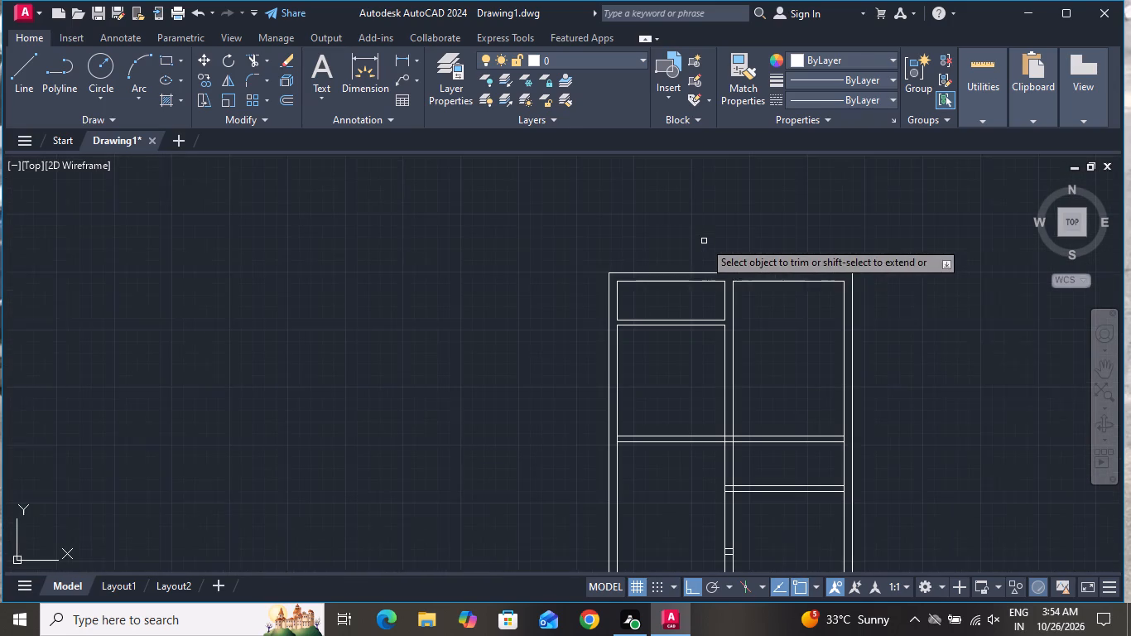
pyautogui.scroll(3, 832, 452)
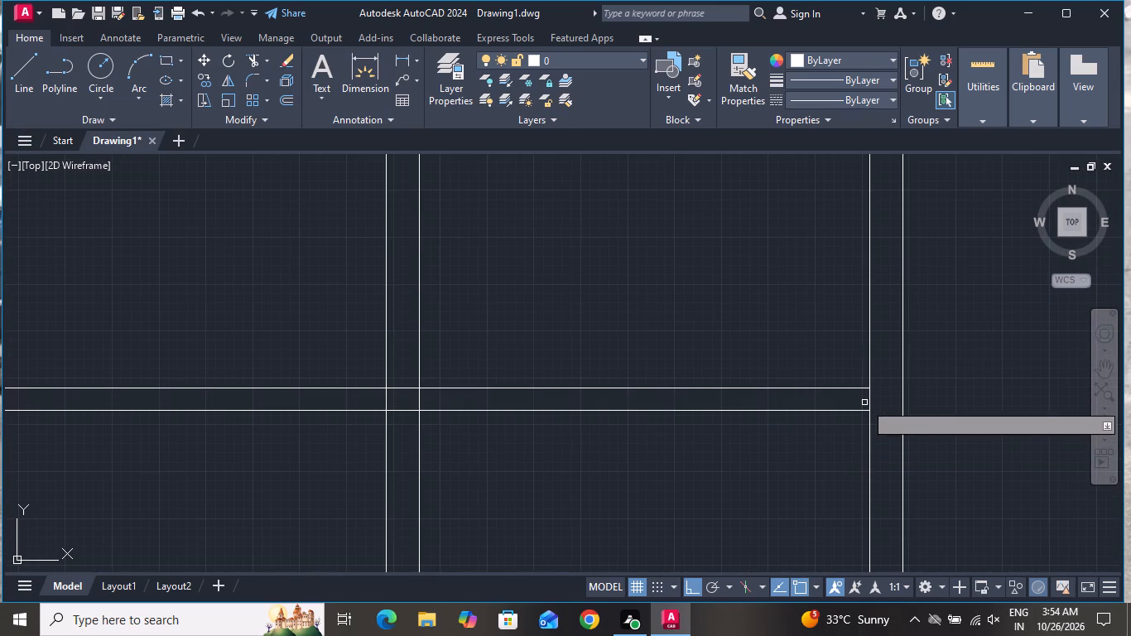
pyautogui.click(864, 402)
pyautogui.click(874, 396)
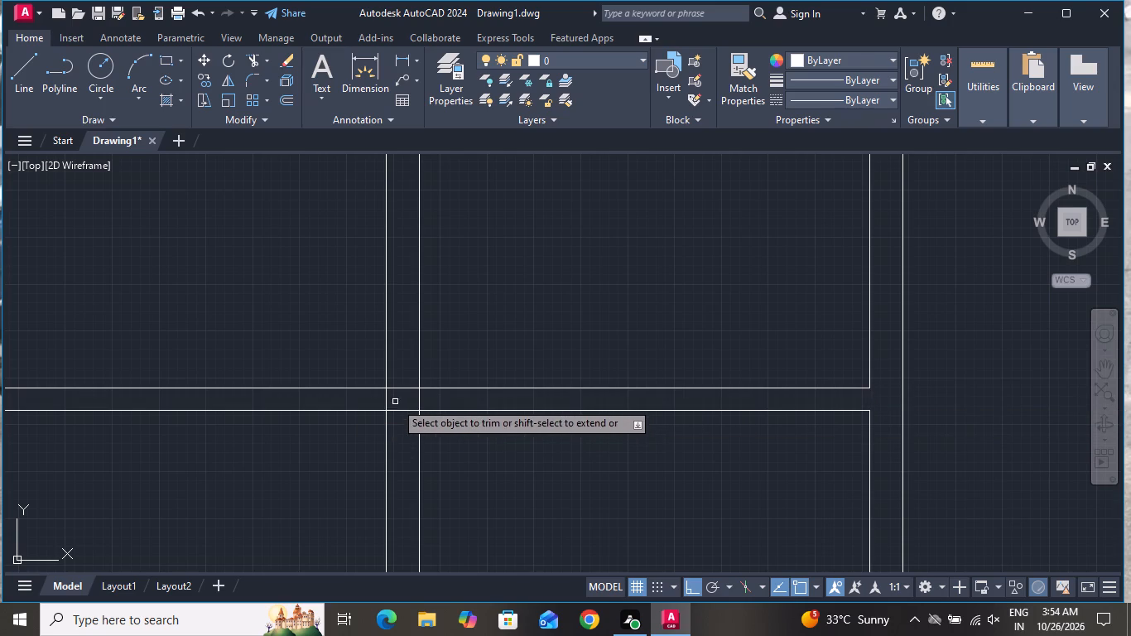
pyautogui.click(382, 397)
pyautogui.click(431, 397)
pyautogui.click(402, 426)
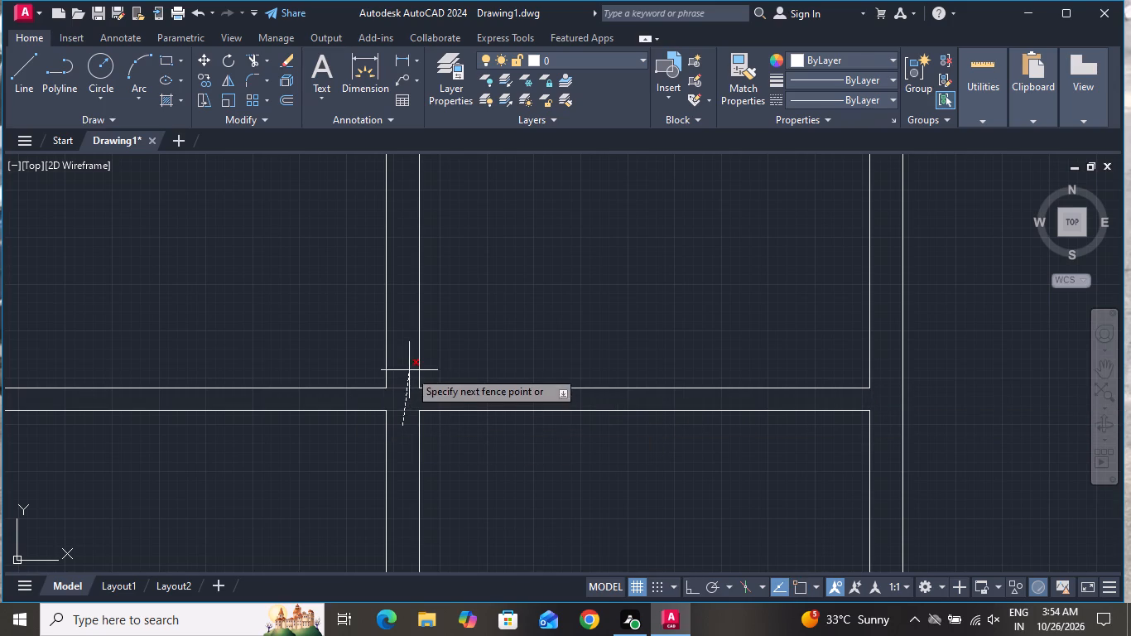
pyautogui.click(409, 370)
pyautogui.scroll(-2, 488, 368)
pyautogui.scroll(3, 297, 390)
pyautogui.click(221, 360)
pyautogui.click(194, 357)
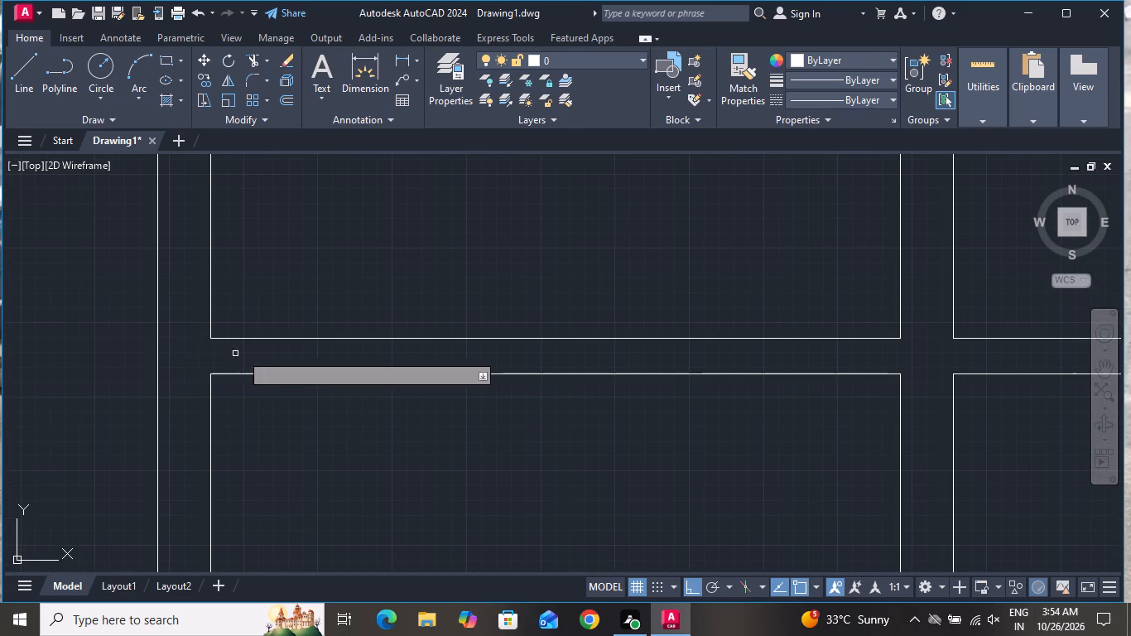
# Trim the overlapping lines where the east-side 6" partition below the upper cross wall meets the vertical partition and the east wall.
pyautogui.scroll(-3, 277, 343)
pyautogui.scroll(2, 437, 429)
pyautogui.click(429, 454)
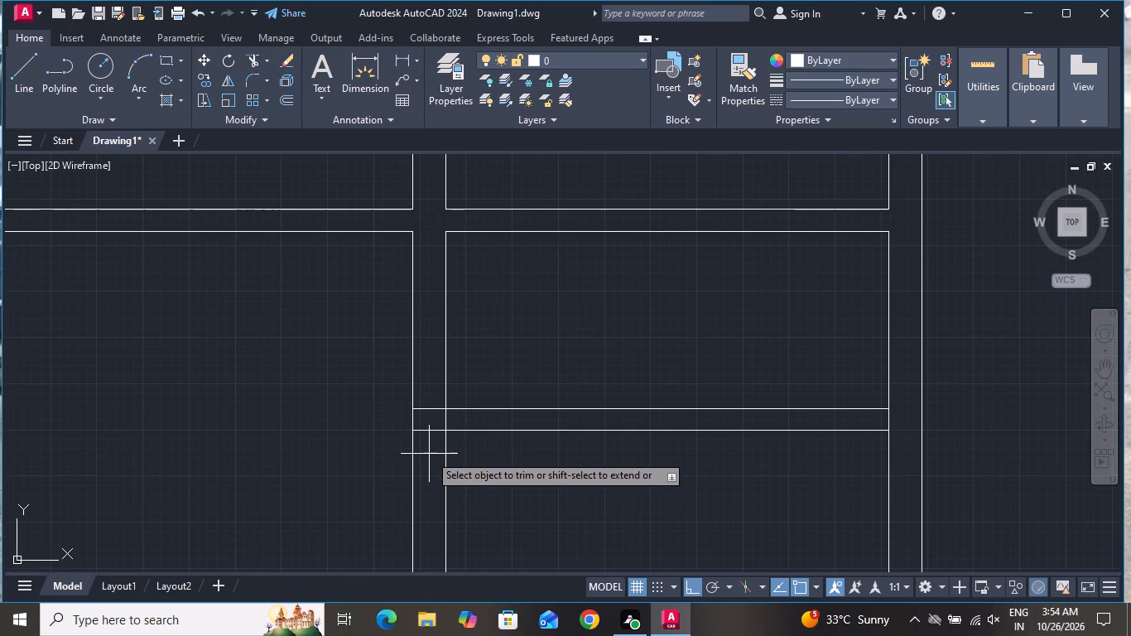
pyautogui.click(429, 377)
pyautogui.click(435, 416)
pyautogui.click(467, 416)
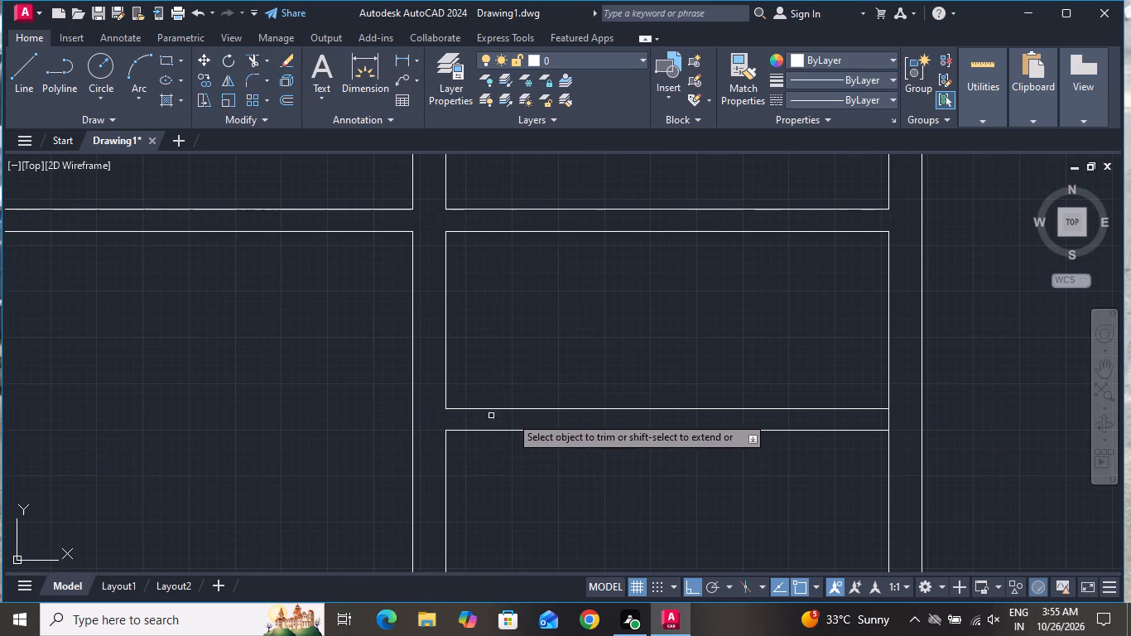
pyautogui.click(883, 417)
pyautogui.click(890, 420)
# Trim away the two leftover short 6" partition segments inside the vertical partition.
pyautogui.scroll(-1, 901, 414)
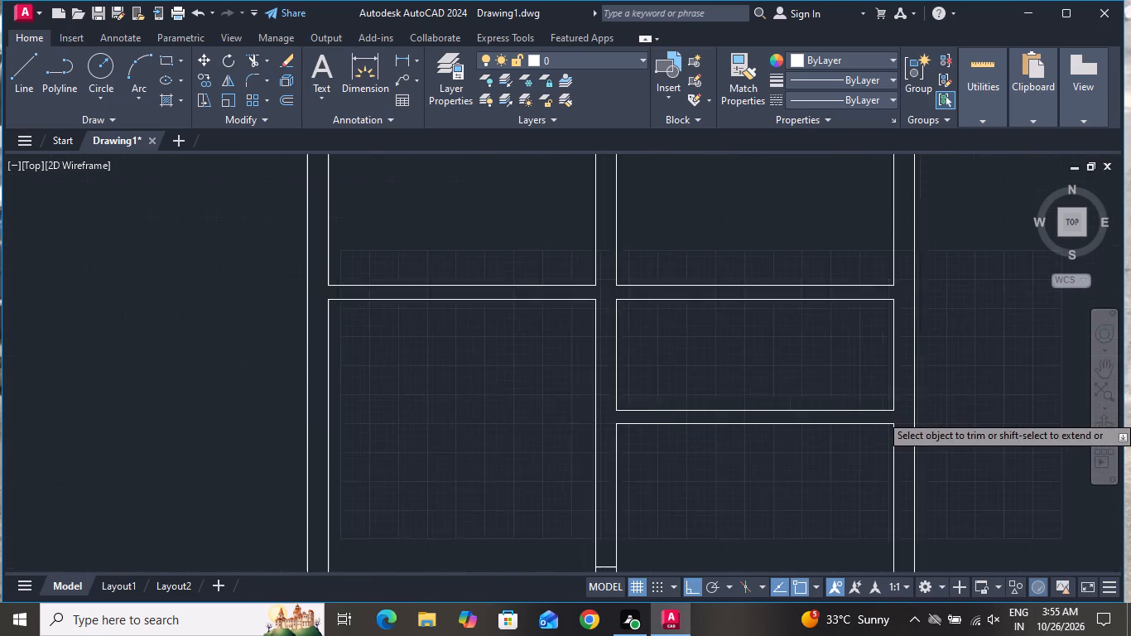
pyautogui.scroll(-2, 901, 414)
pyautogui.scroll(4, 786, 480)
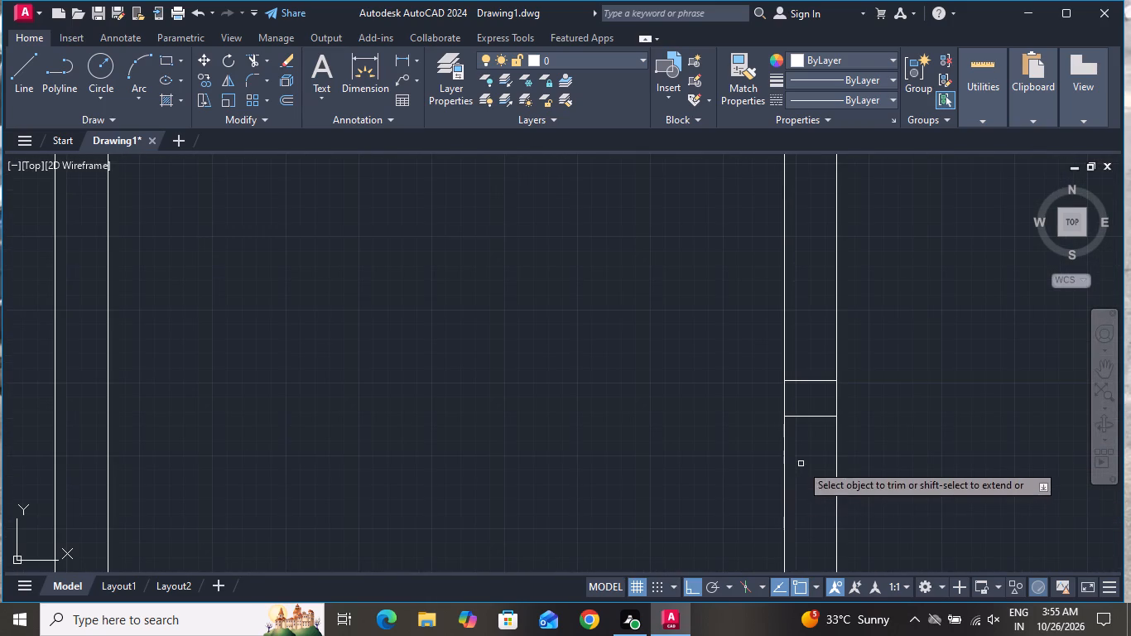
pyautogui.click(806, 458)
pyautogui.click(811, 356)
# Trim the overlapping lines where the 9" middle cross wall meets the vertical partition and the west wall.
pyautogui.scroll(-4, 812, 316)
pyautogui.scroll(3, 820, 405)
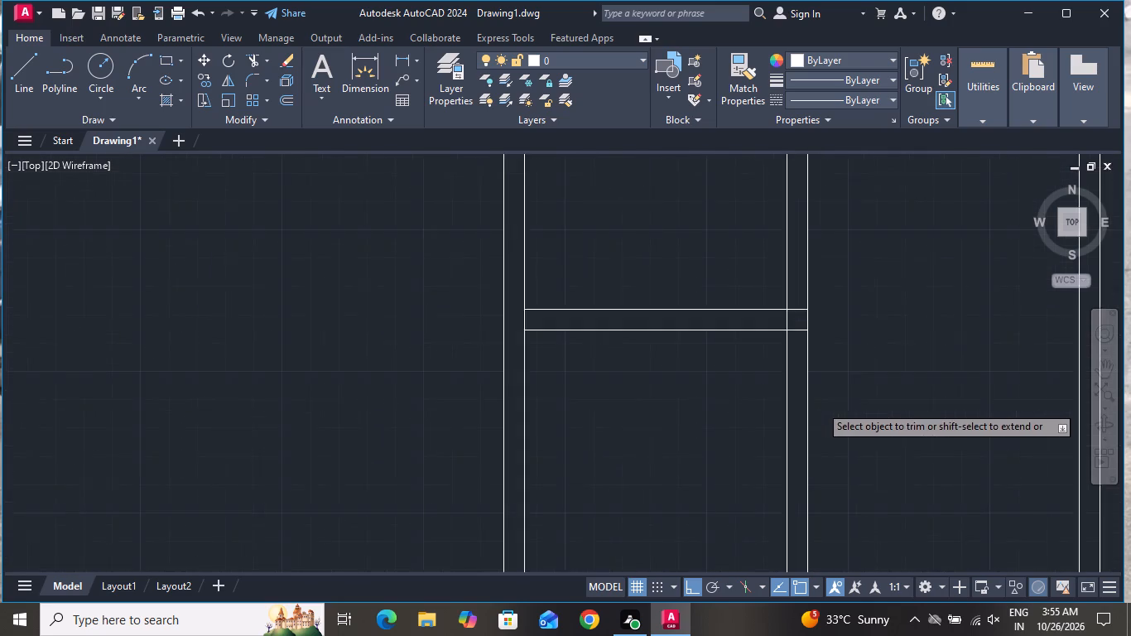
pyautogui.scroll(2, 794, 237)
pyautogui.click(782, 250)
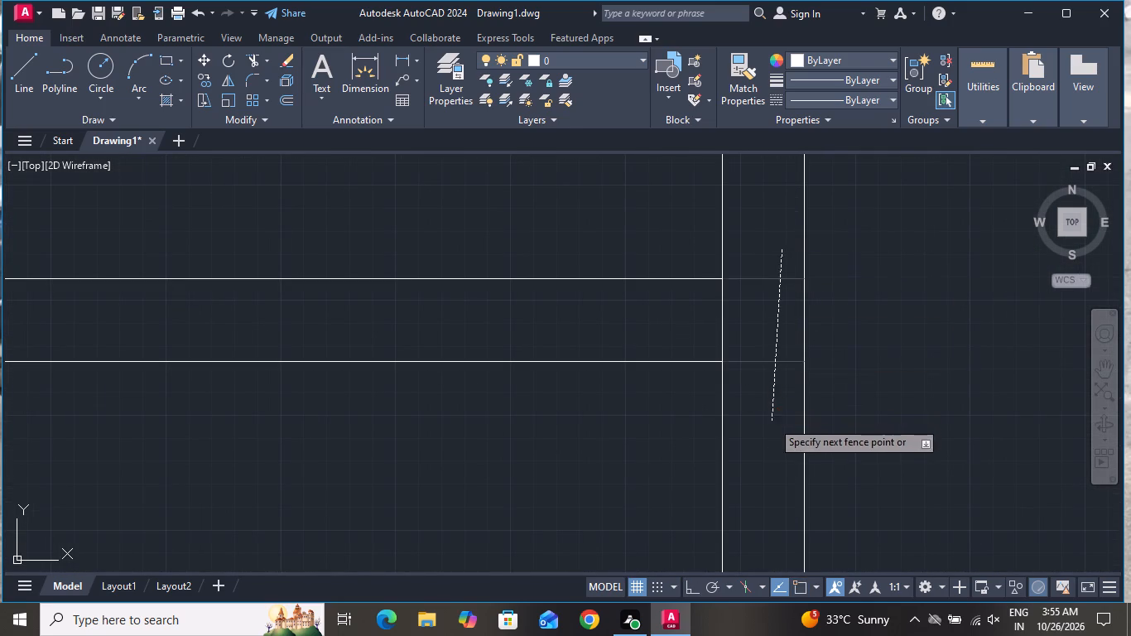
pyautogui.click(772, 421)
pyautogui.click(766, 326)
pyautogui.click(667, 333)
pyautogui.scroll(-3, 851, 344)
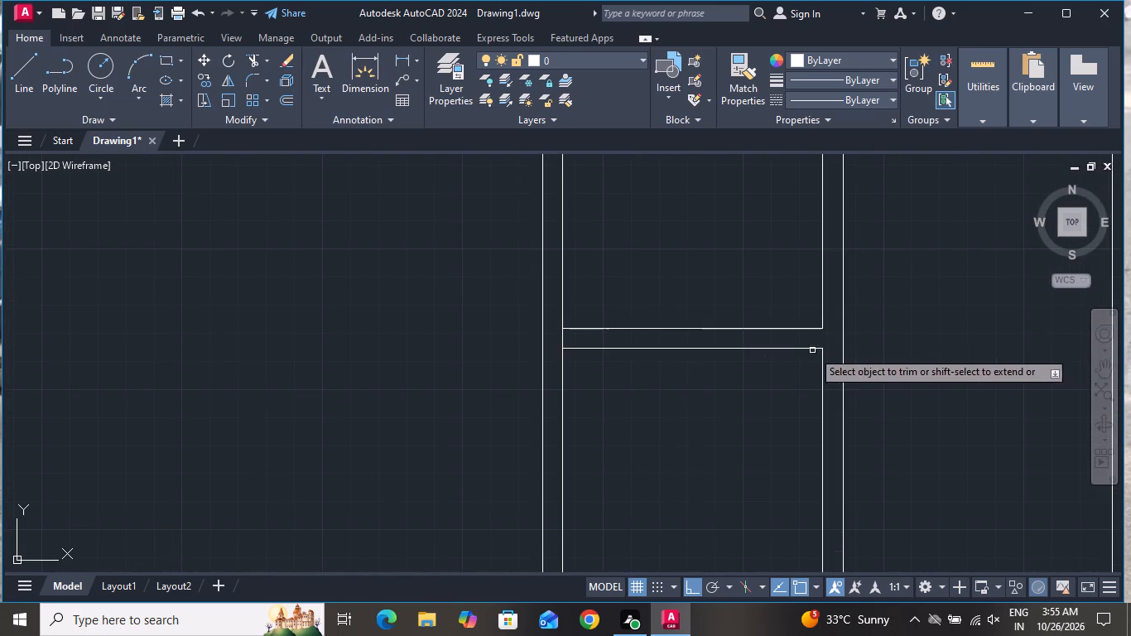
pyautogui.scroll(2, 552, 325)
pyautogui.click(557, 345)
pyautogui.click(622, 346)
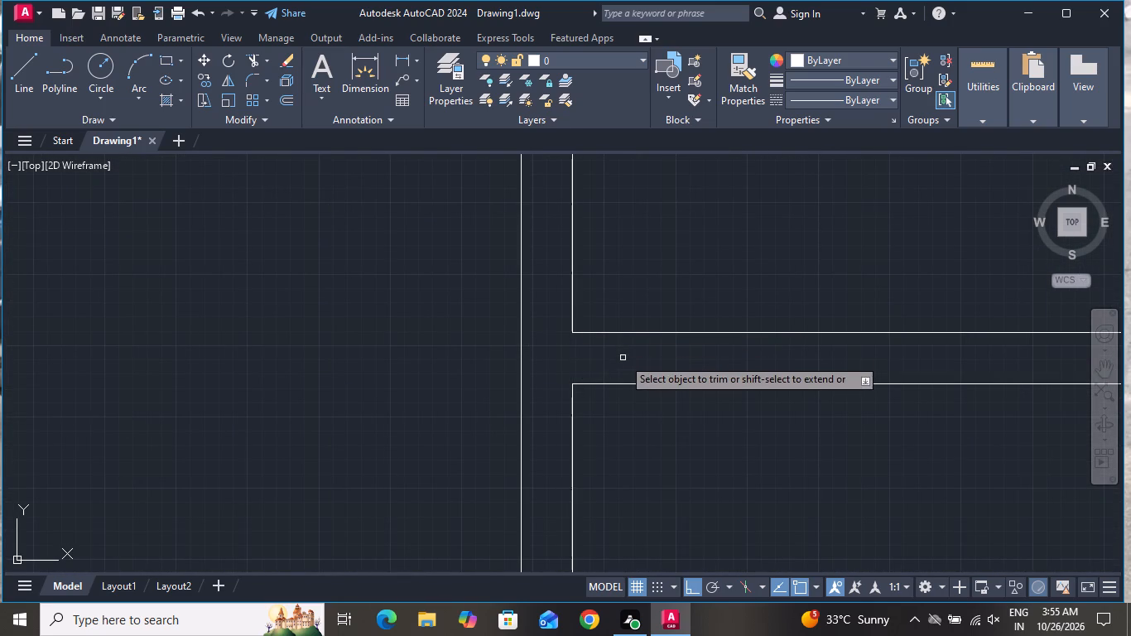
# Trim the overlapping lines where the lower cross wall meets the vertical partition, the west wall and the east wall.
pyautogui.scroll(-4, 657, 338)
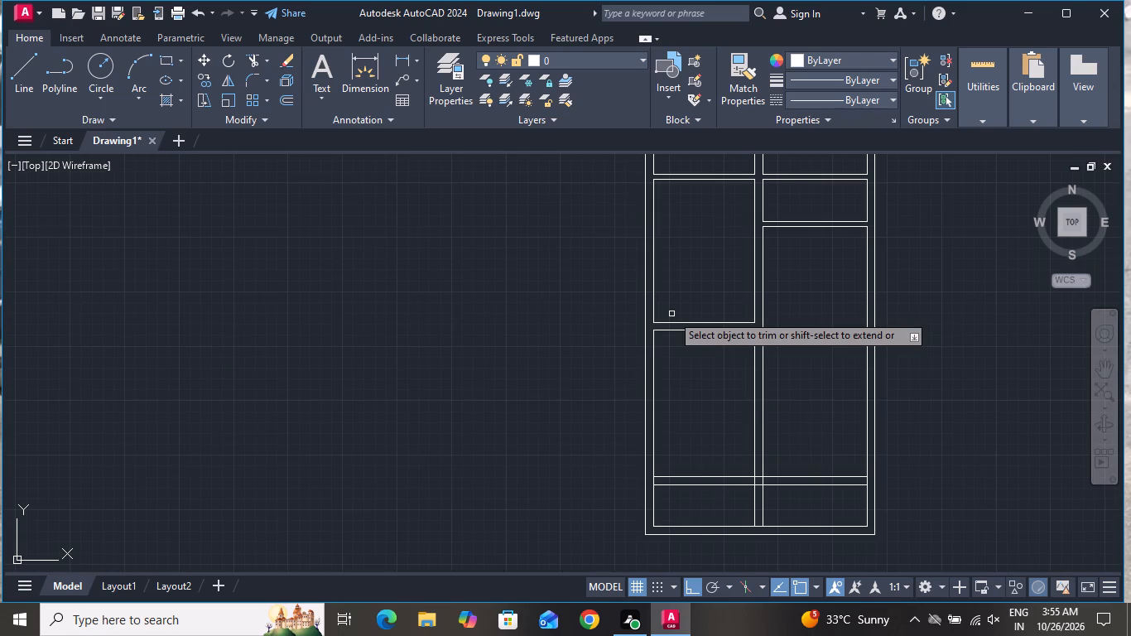
pyautogui.scroll(2, 762, 498)
pyautogui.click(751, 478)
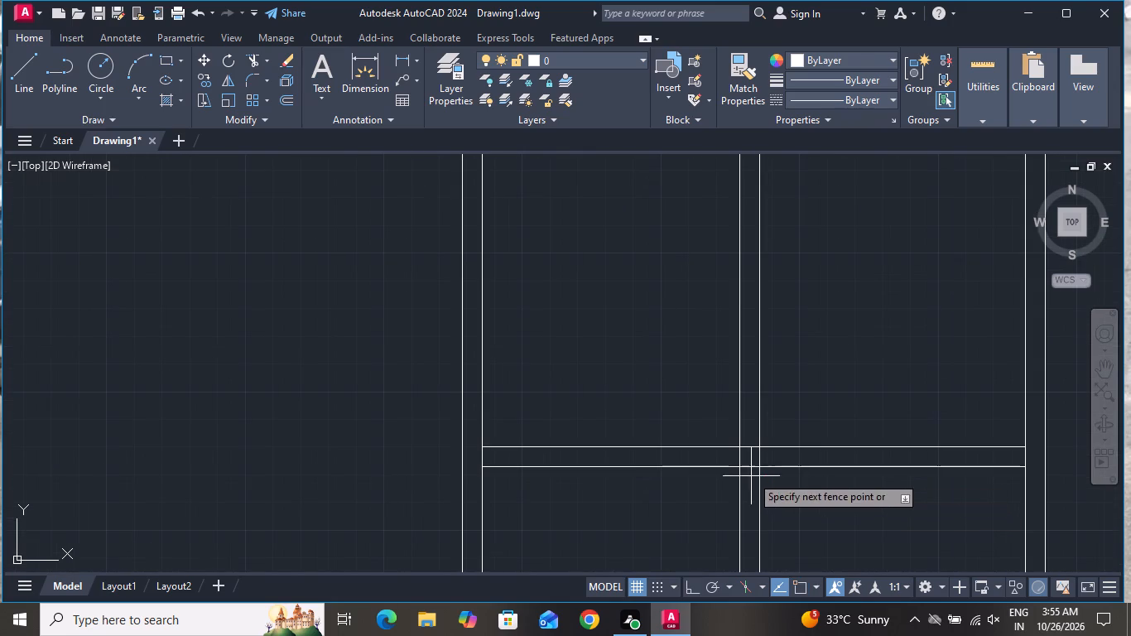
pyautogui.click(746, 437)
pyautogui.click(770, 455)
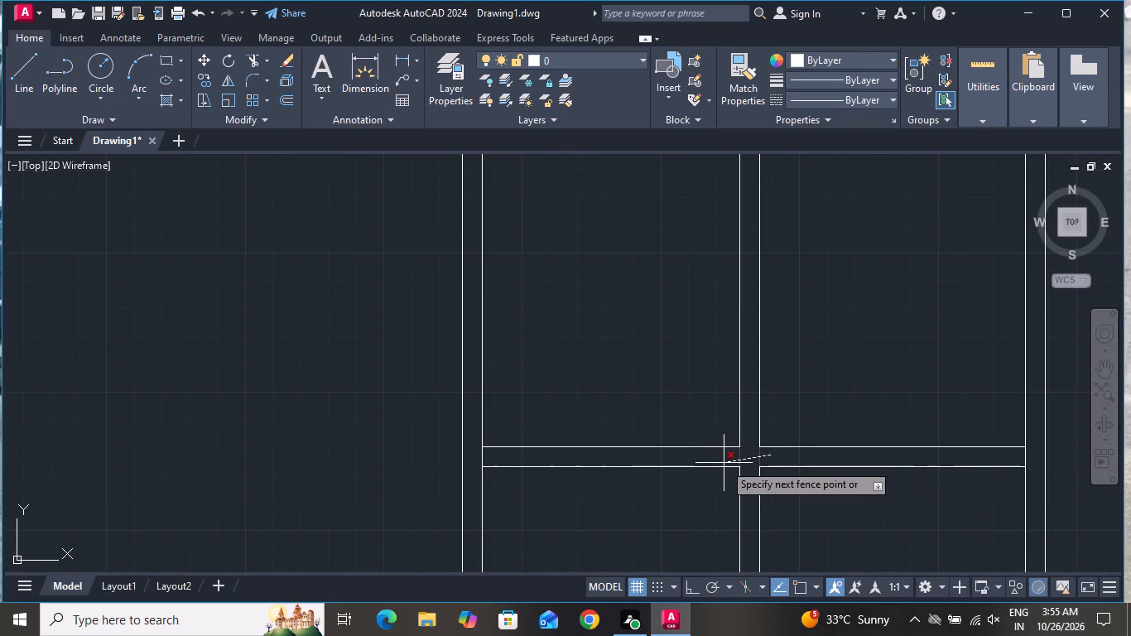
pyautogui.click(723, 461)
pyautogui.click(482, 453)
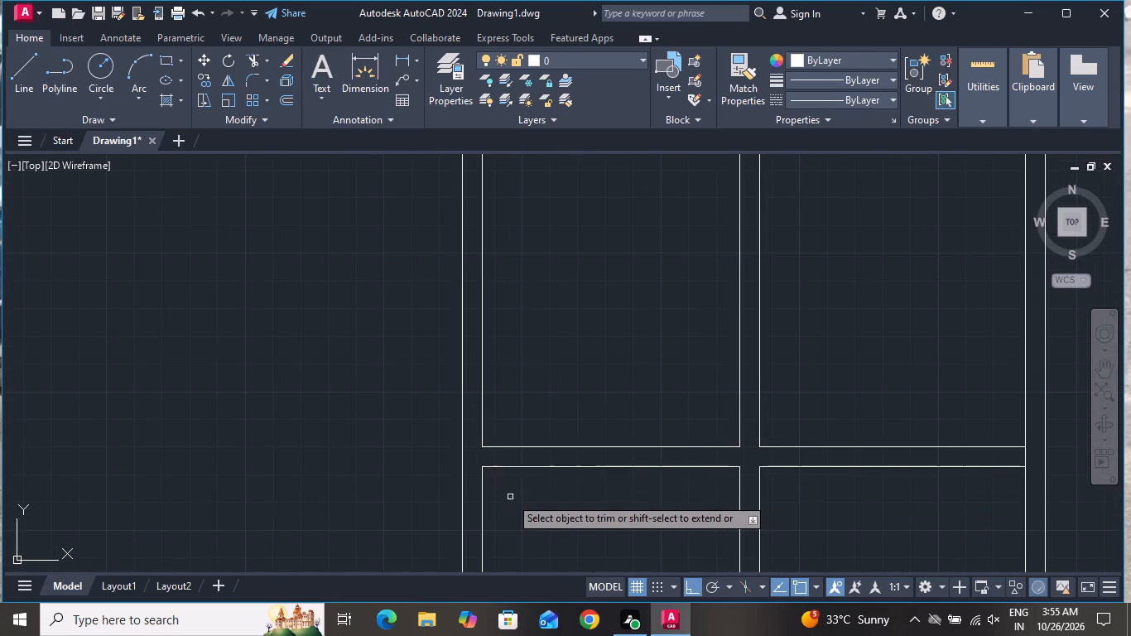
pyautogui.scroll(-2, 517, 498)
pyautogui.scroll(3, 734, 475)
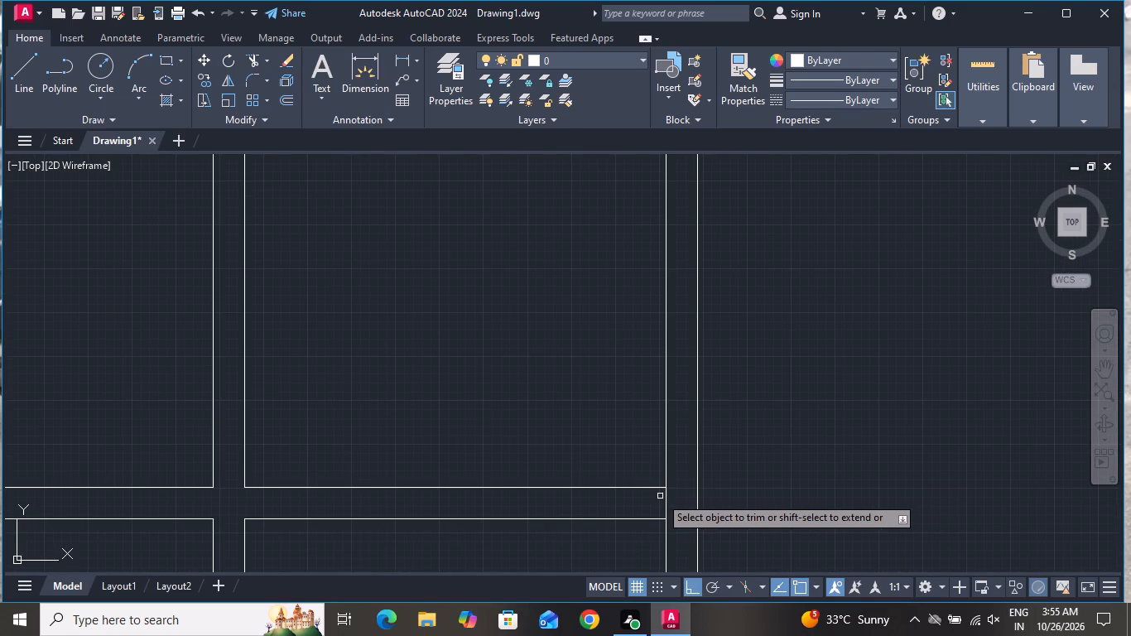
pyautogui.click(667, 497)
pyautogui.scroll(-2, 678, 455)
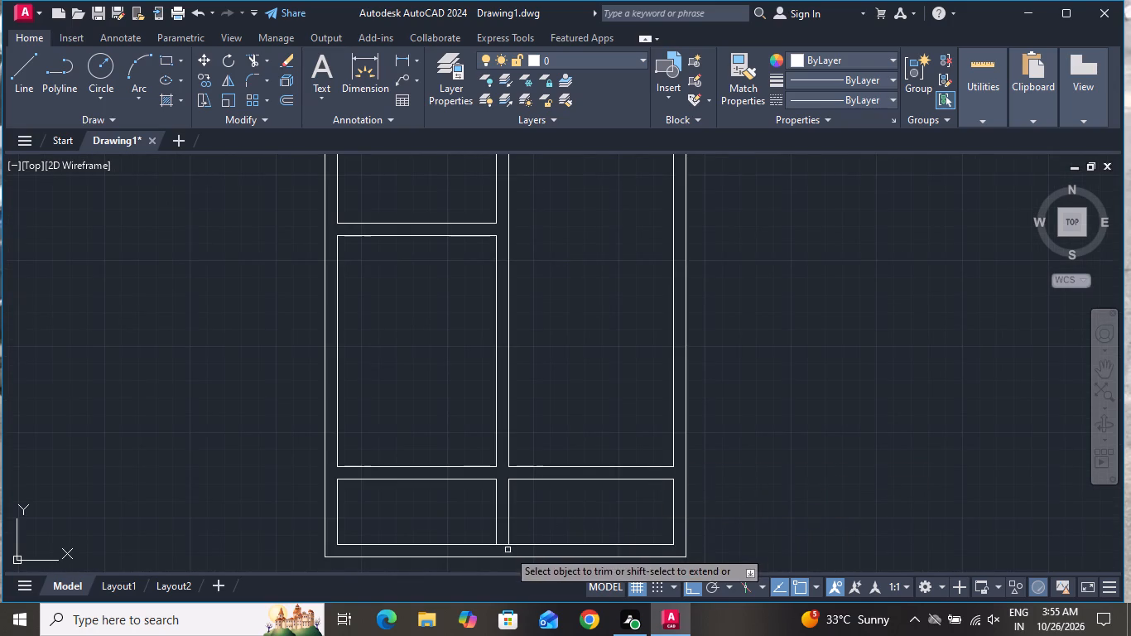
# Trim the inner line of the south wall where the vertical partition meets it.
pyautogui.scroll(3, 508, 549)
pyautogui.click(484, 546)
pyautogui.click(489, 523)
pyautogui.scroll(-2, 656, 465)
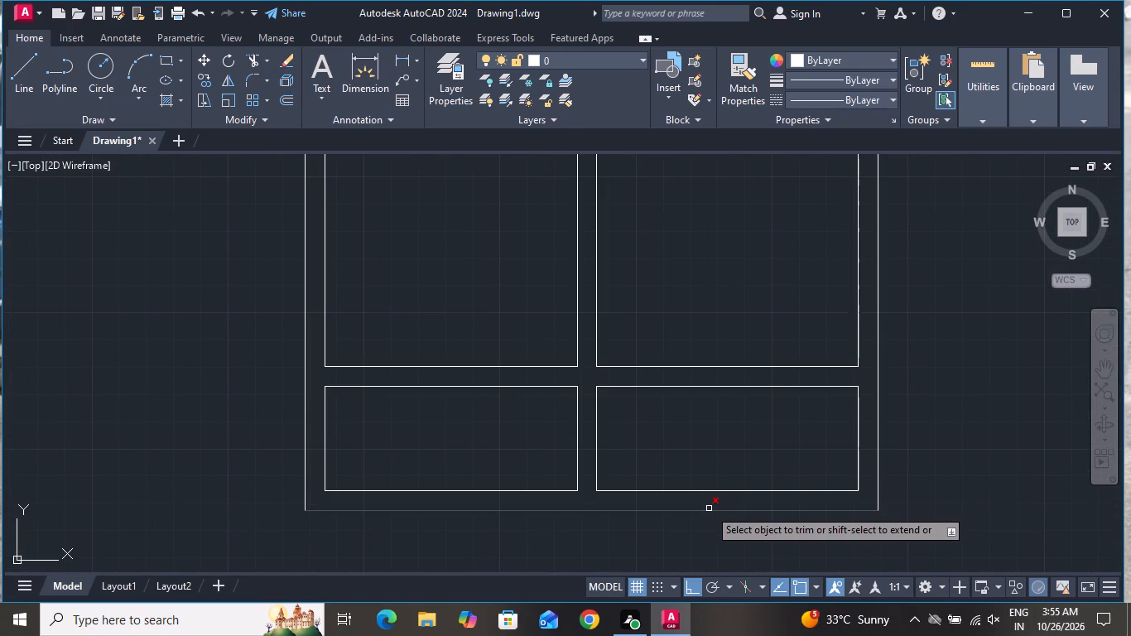
pyautogui.scroll(-1, 707, 510)
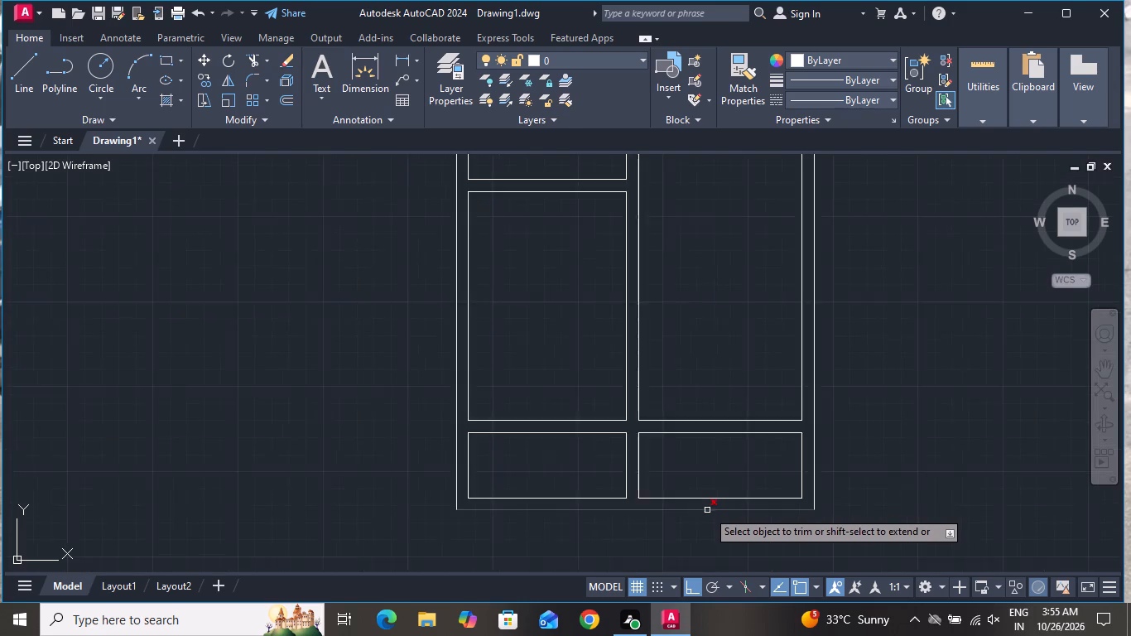
pyautogui.scroll(-1, 705, 512)
pyautogui.scroll(-2, 746, 265)
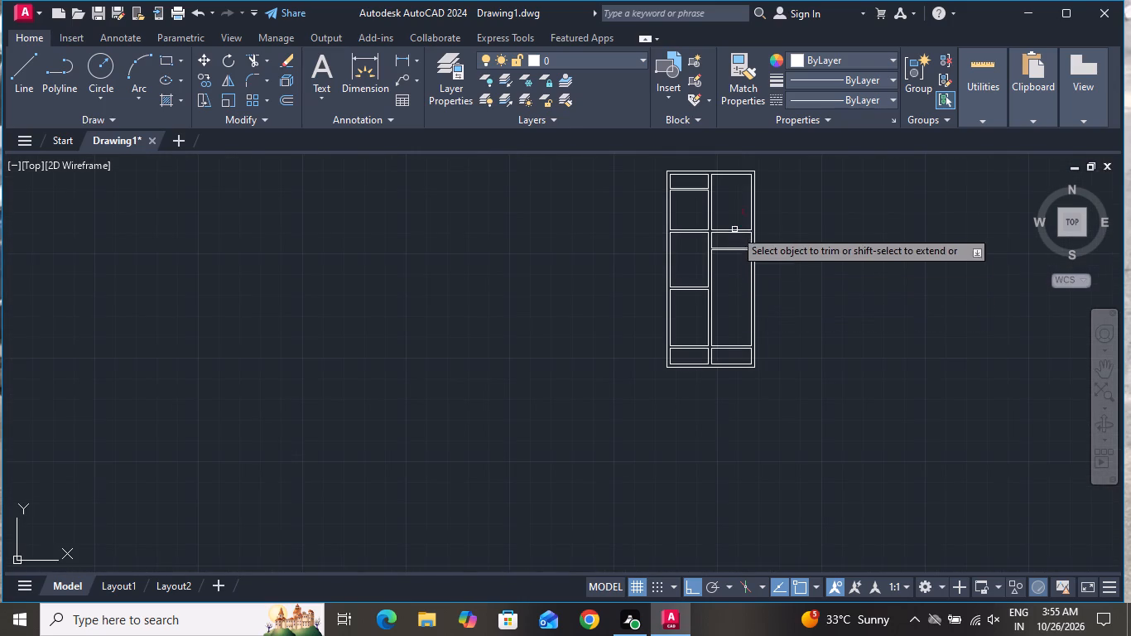
pyautogui.scroll(2, 729, 168)
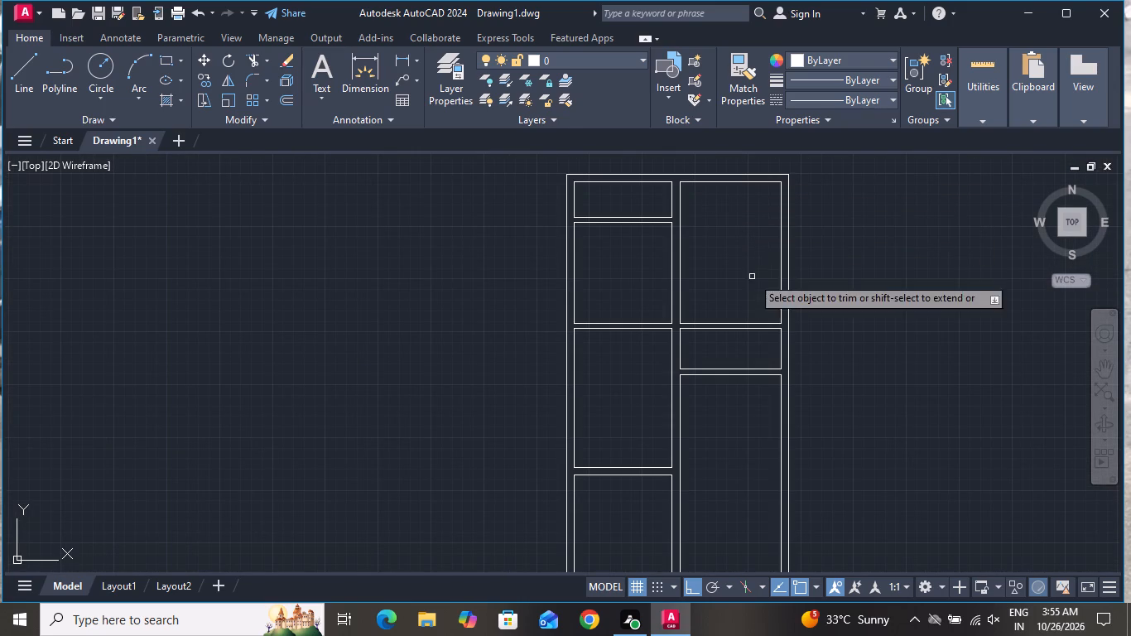
pyautogui.rightClick(708, 430)
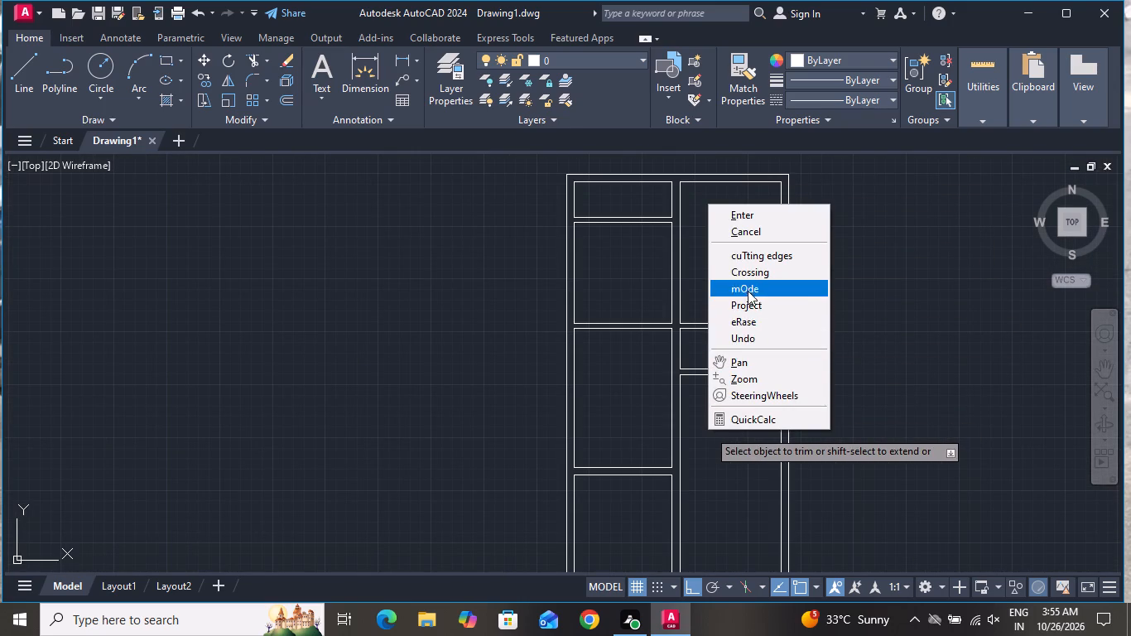
pyautogui.click(741, 232)
# Draw a short line across the 9" thickness of the lower cross wall at the midpoint of its east section.
pyautogui.click(18, 73)
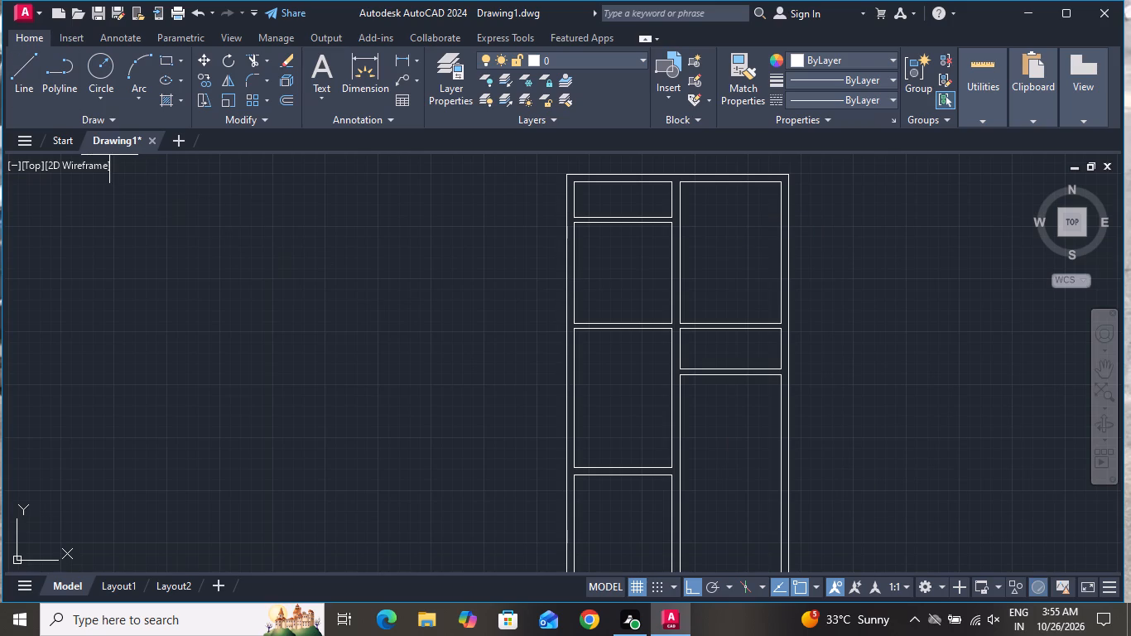
pyautogui.scroll(-2, 366, 254)
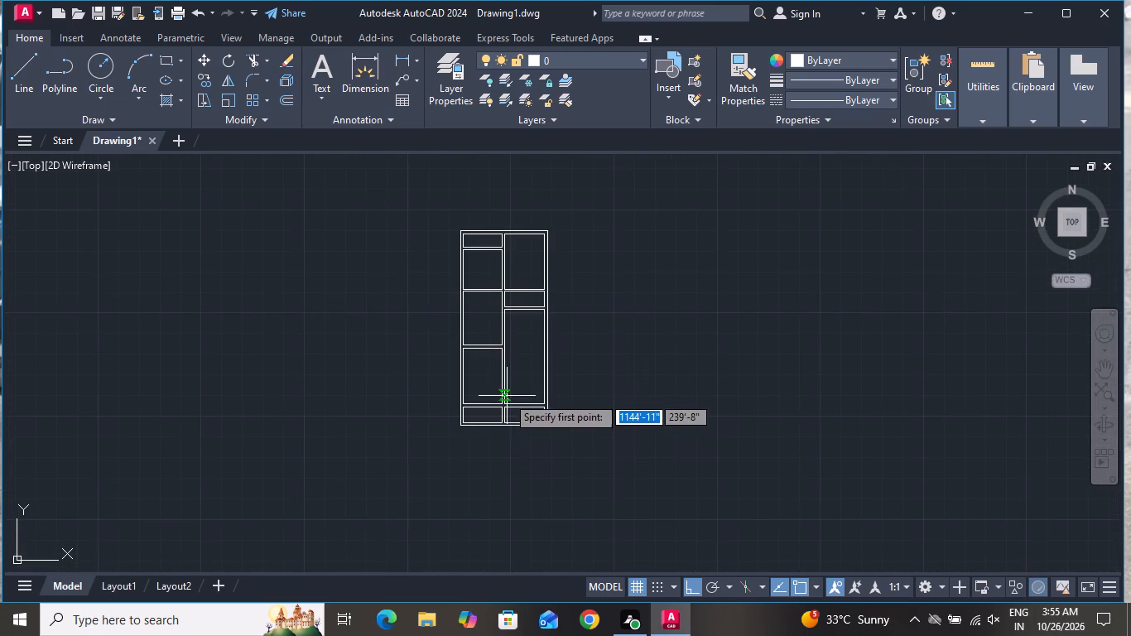
pyautogui.scroll(3, 507, 396)
pyautogui.scroll(1, 554, 472)
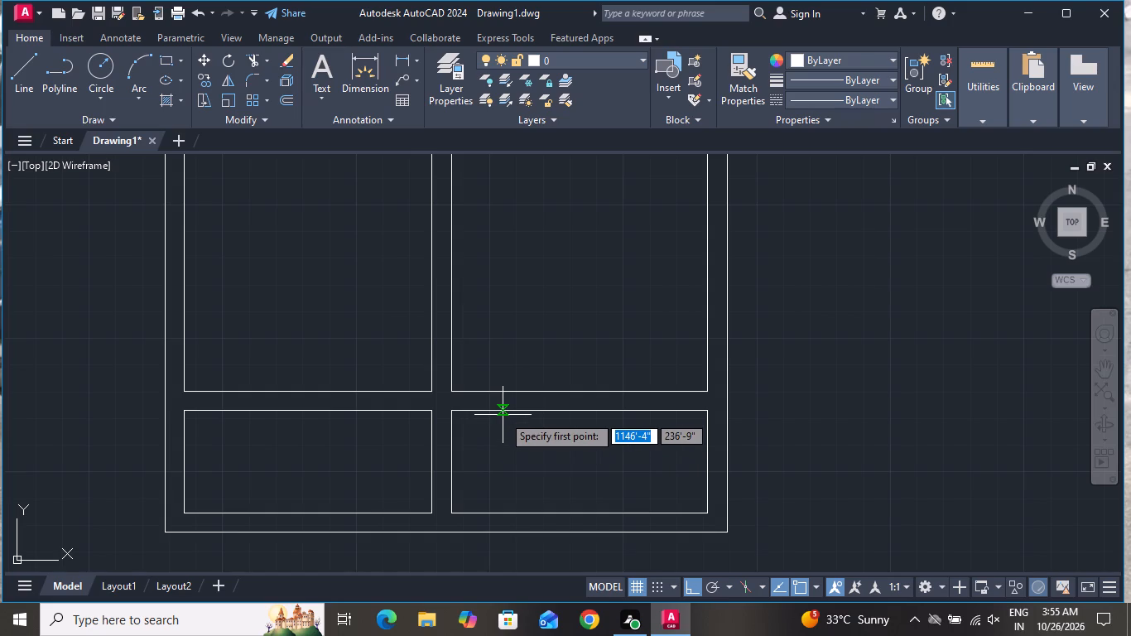
pyautogui.click(574, 413)
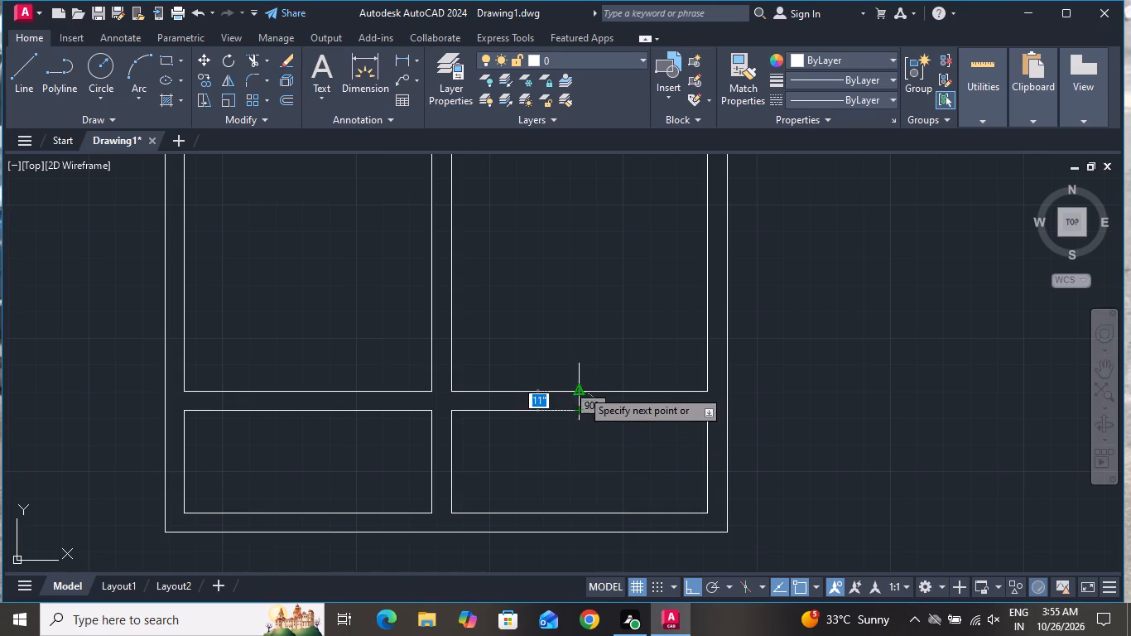
pyautogui.click(582, 389)
pyautogui.moveTo(581, 397); pyautogui.dragTo(580, 412, button='right')
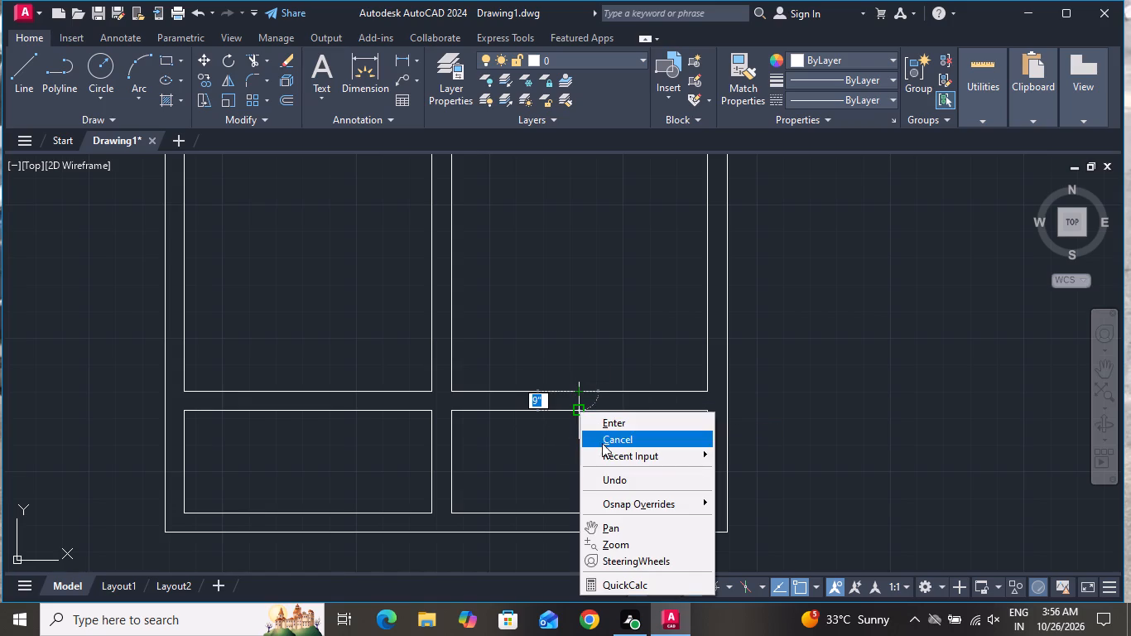
pyautogui.click(602, 443)
# Offset the short centre line in the lower cross wall by 3' to both the east and west sides.
pyautogui.write('O 3')
pyautogui.press("'")
pyautogui.press('Return')
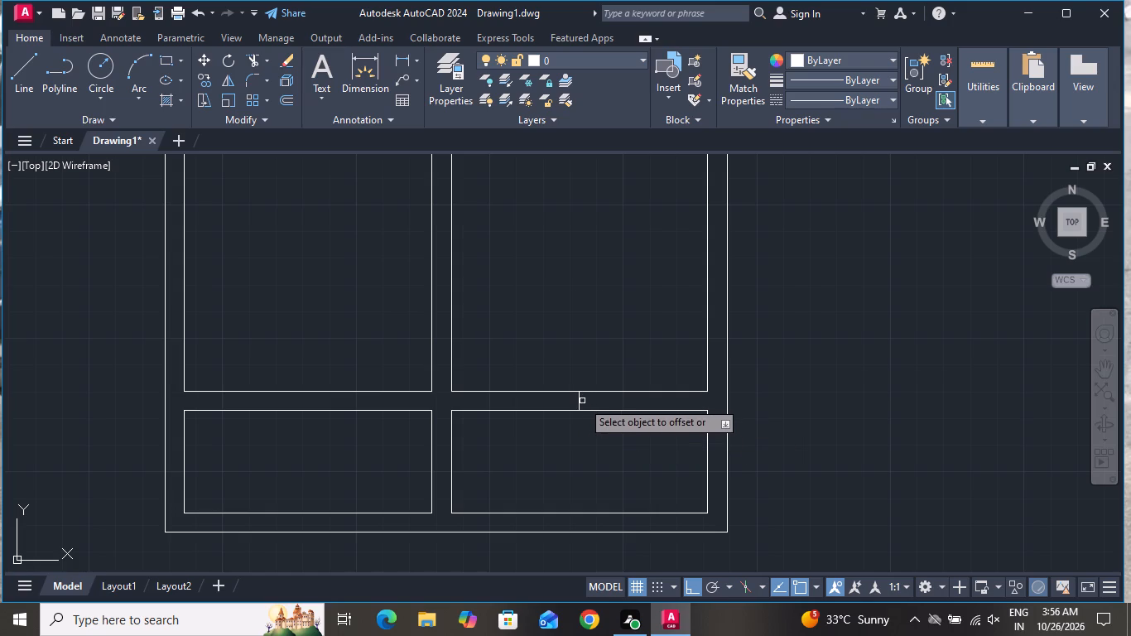
pyautogui.click(580, 403)
pyautogui.click(627, 403)
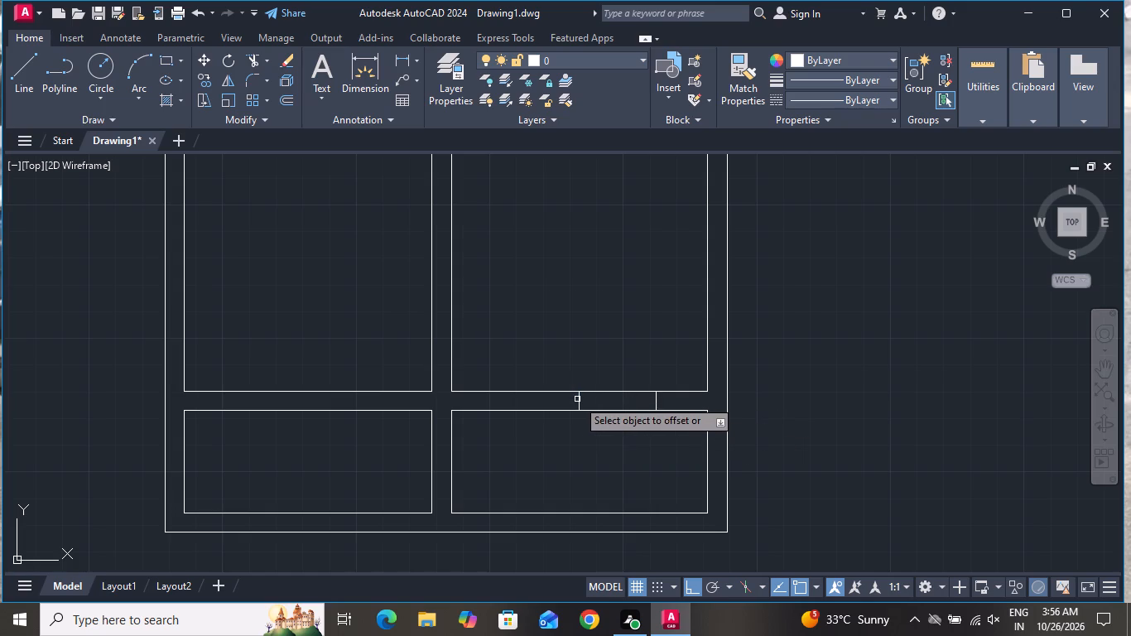
pyautogui.click(578, 399)
pyautogui.click(493, 417)
pyautogui.rightClick(510, 441)
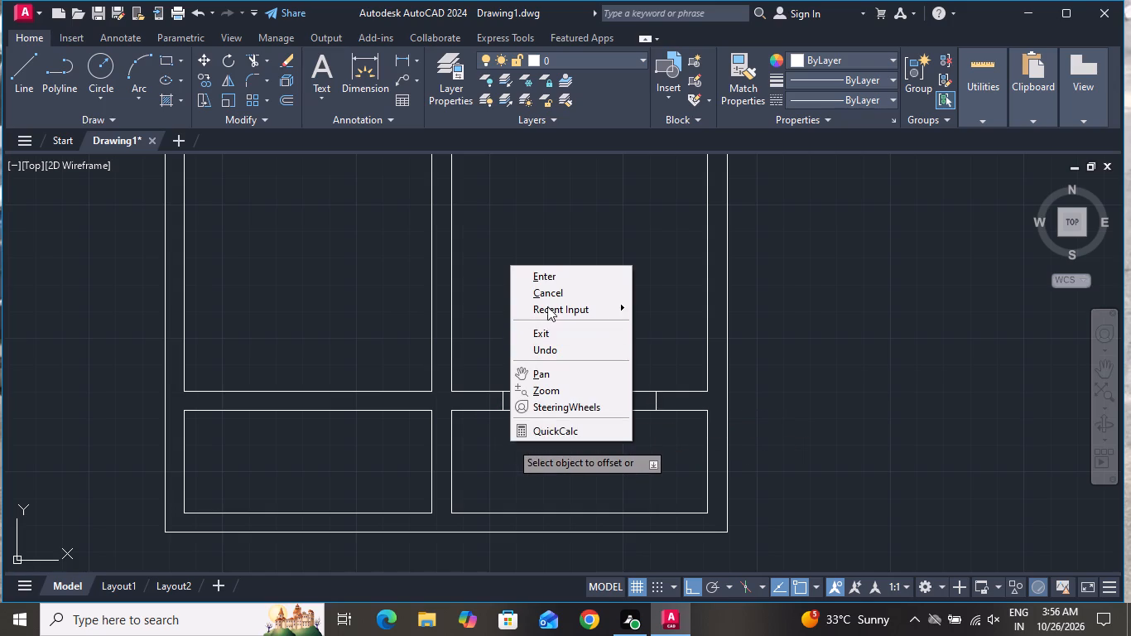
pyautogui.click(553, 290)
# Offset the two outer opening lines 3" outward, away from the centre line, to form the door jambs.
pyautogui.write('O 2')
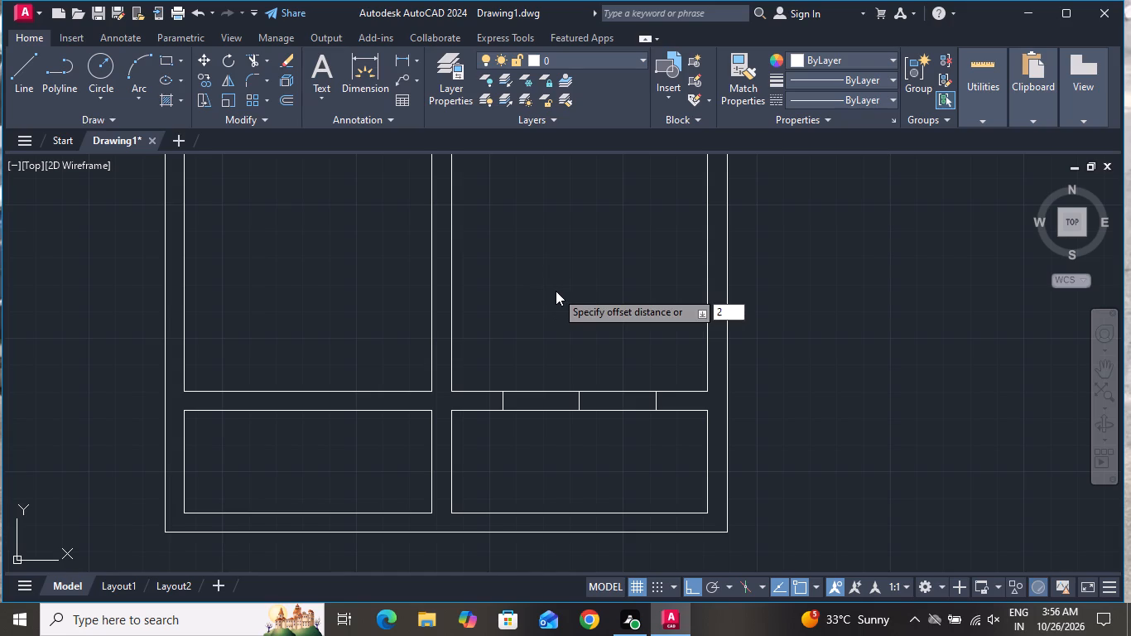
pyautogui.press('BackSpace')
pyautogui.press('3')
pyautogui.hotkey('shift', '"')
pyautogui.press('Return')
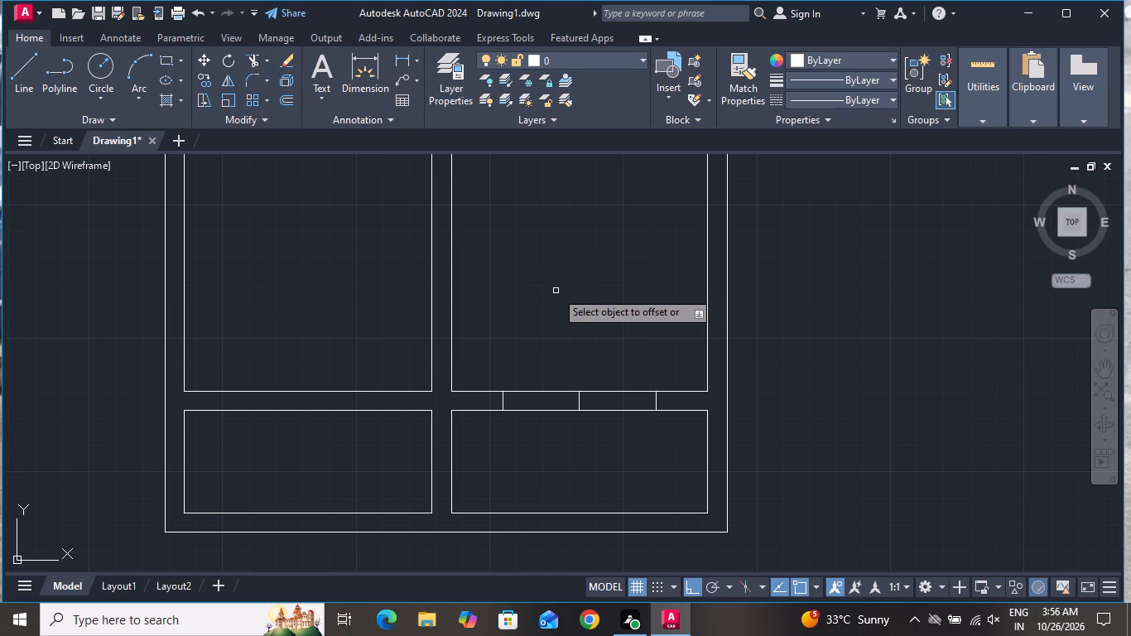
pyautogui.scroll(1, 630, 396)
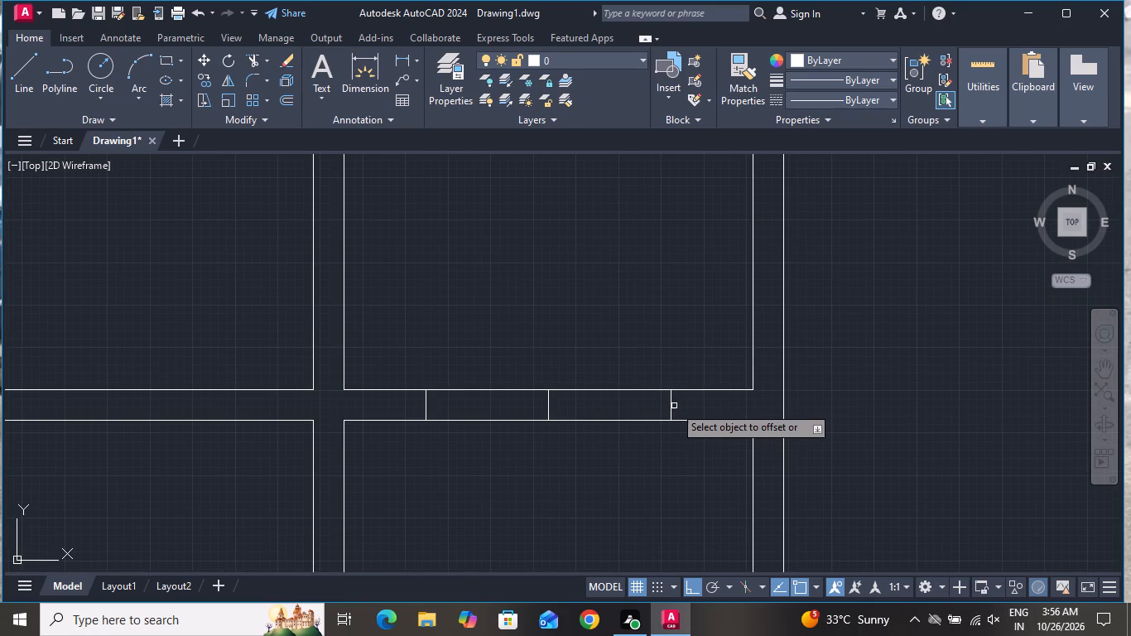
pyautogui.click(670, 407)
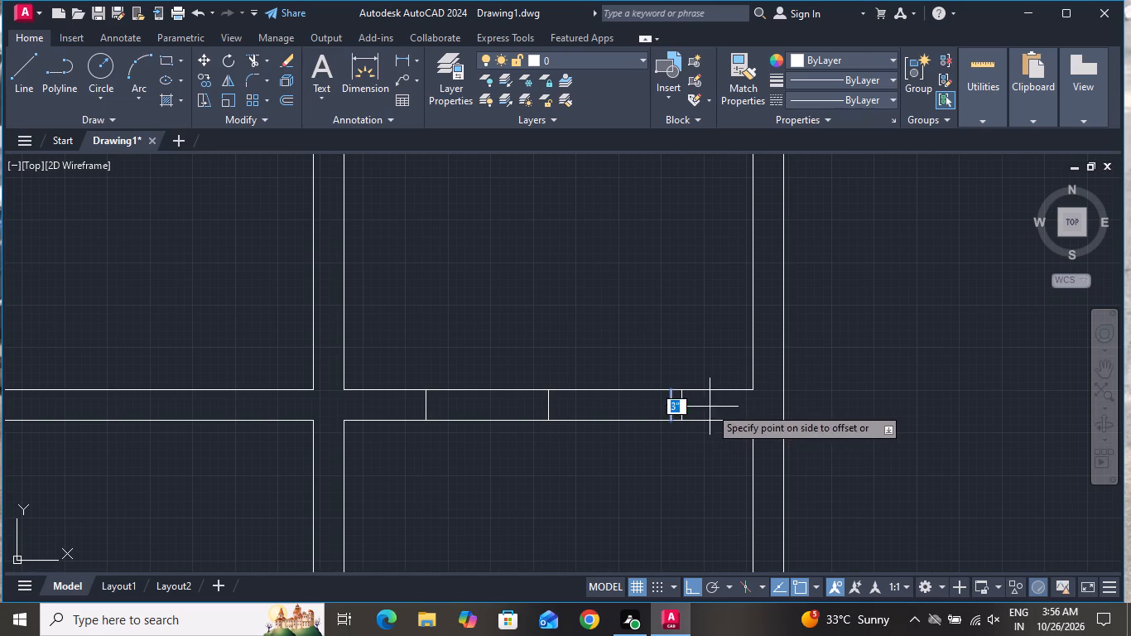
pyautogui.click(710, 407)
pyautogui.click(425, 412)
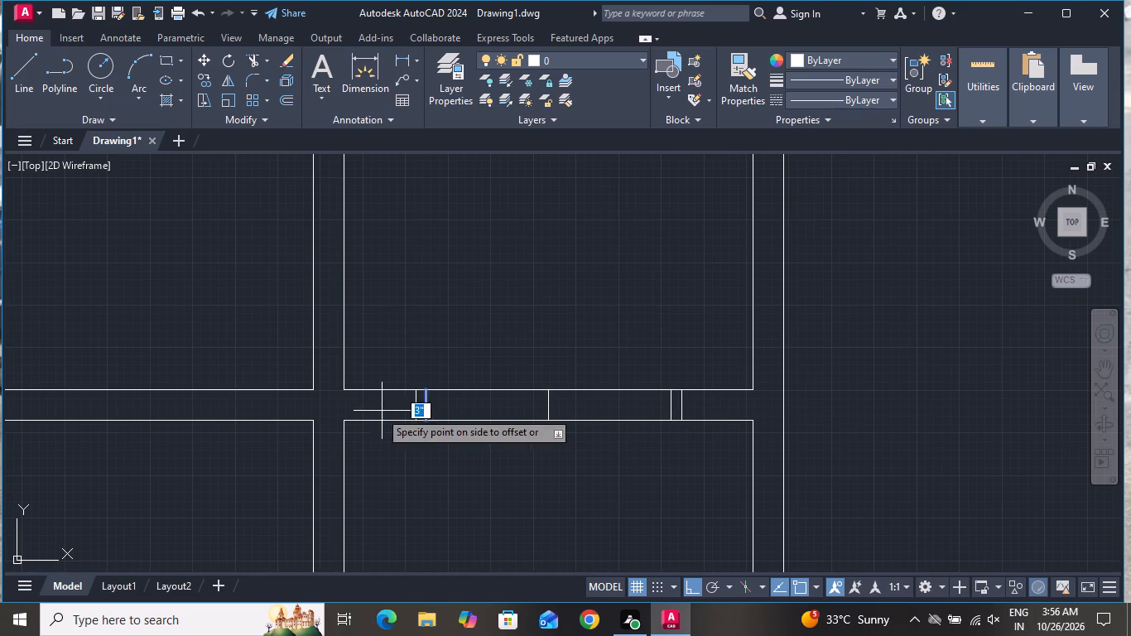
pyautogui.click(378, 411)
pyautogui.rightClick(424, 465)
pyautogui.click(466, 303)
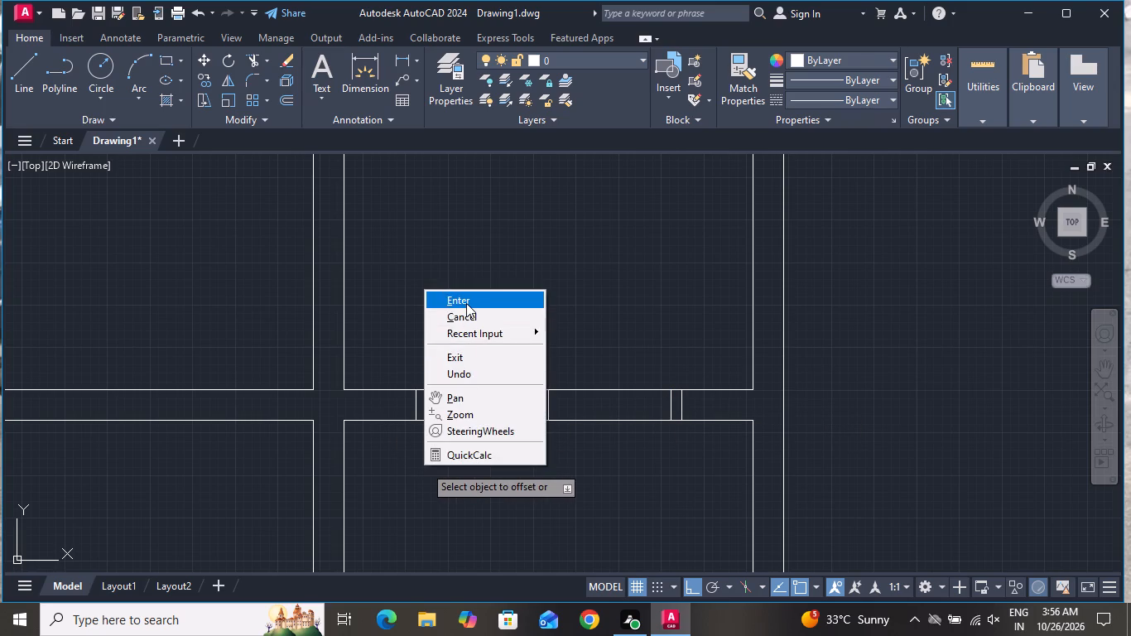
# Draw a 3' door leaf line northward from the midpoint of the west jamb's inner line.
pyautogui.click(23, 79)
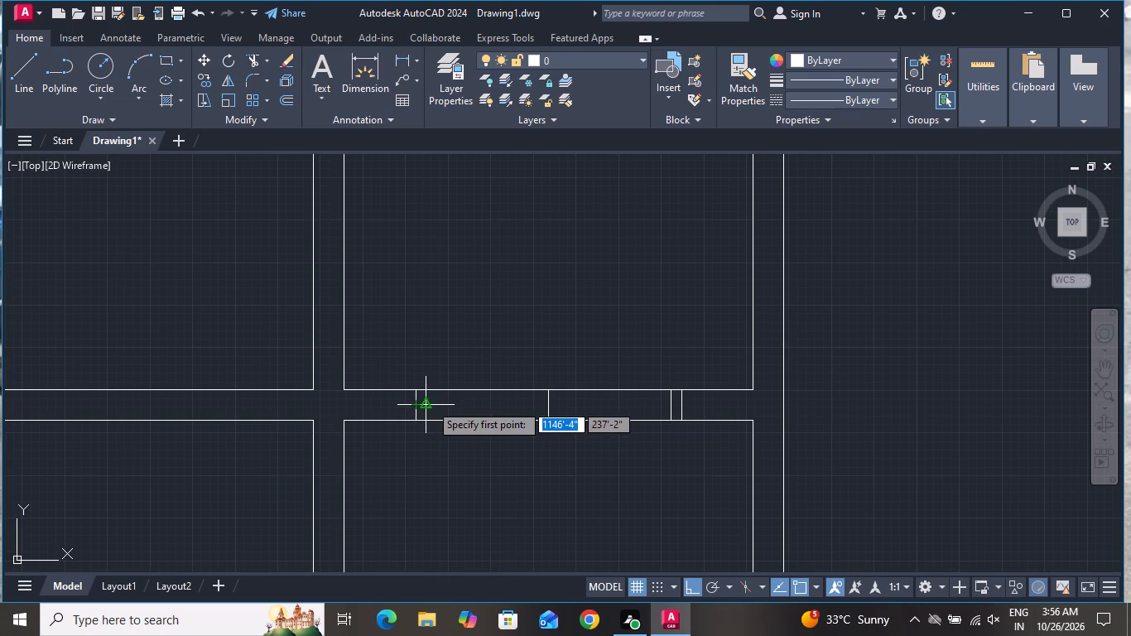
pyautogui.moveTo(431, 404); pyautogui.dragTo(432, 393)
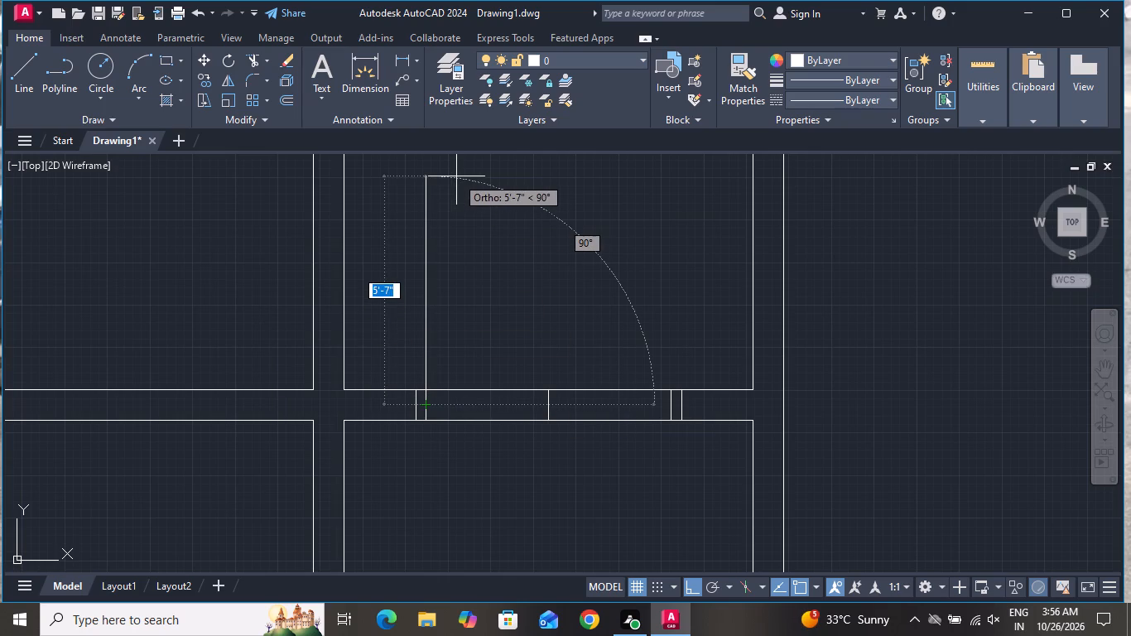
pyautogui.write("3'")
pyautogui.press('Return')
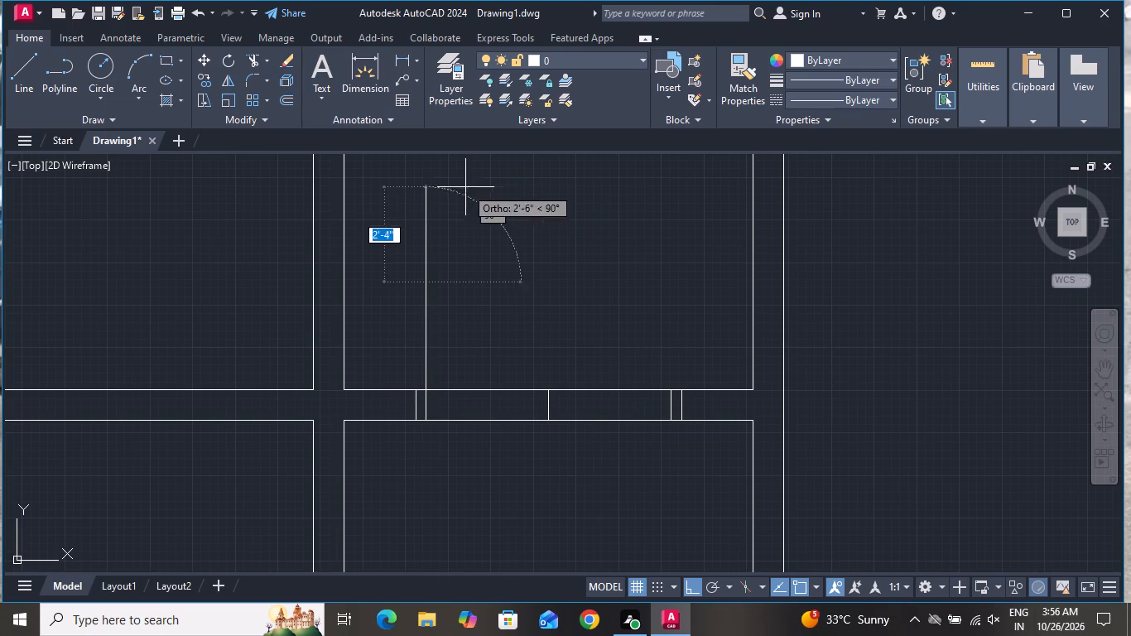
pyautogui.rightClick(459, 240)
pyautogui.click(502, 277)
pyautogui.click(498, 266)
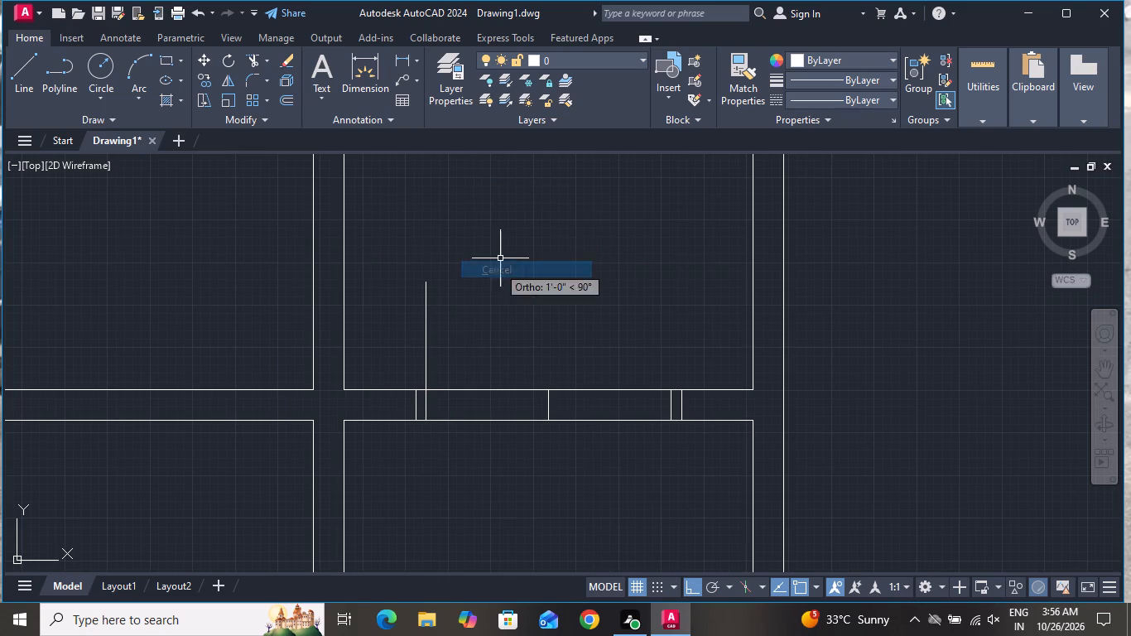
# Offset the door leaf line 2" to the east to give the leaf its thickness.
pyautogui.write('O 2')
pyautogui.hotkey('shift', '"')
pyautogui.press('Return')
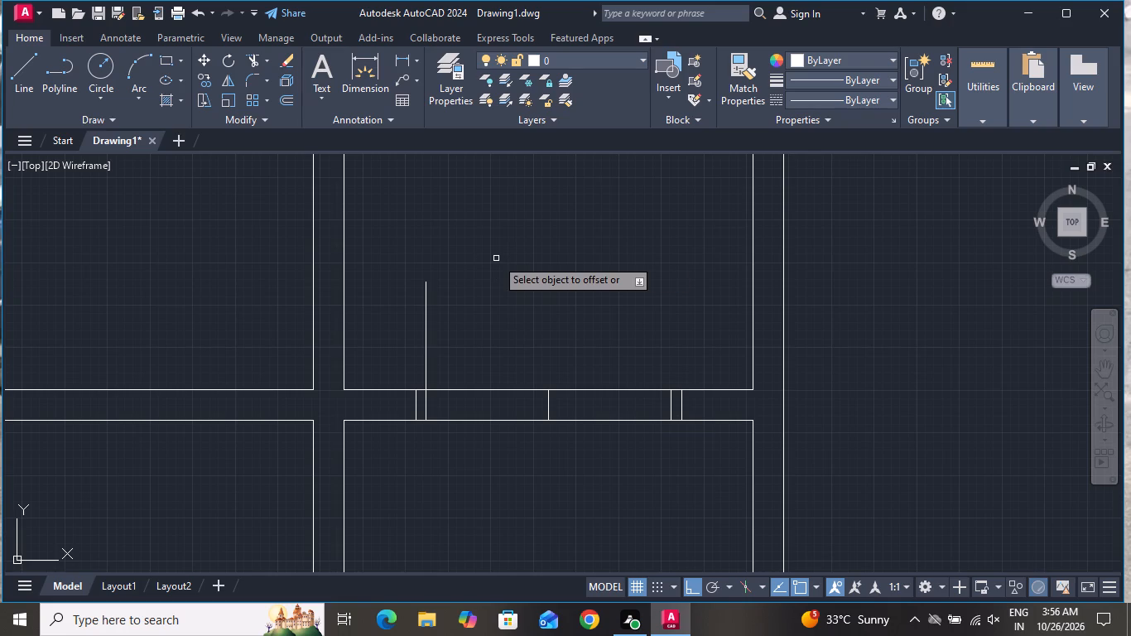
pyautogui.click(426, 349)
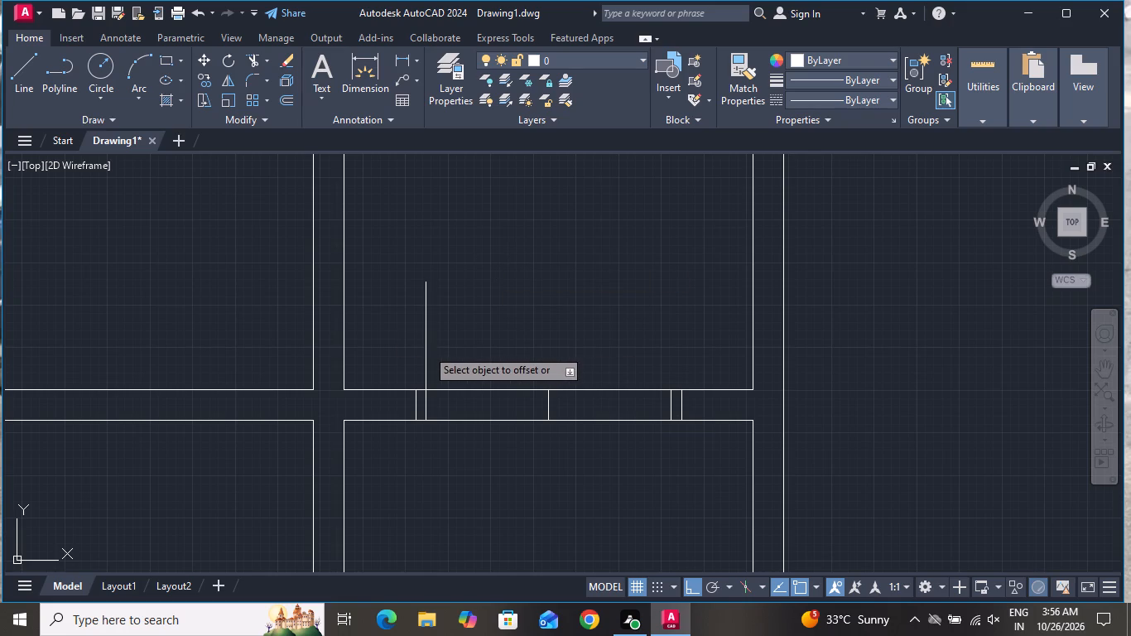
pyautogui.click(463, 345)
pyautogui.rightClick(463, 345)
pyautogui.click(478, 376)
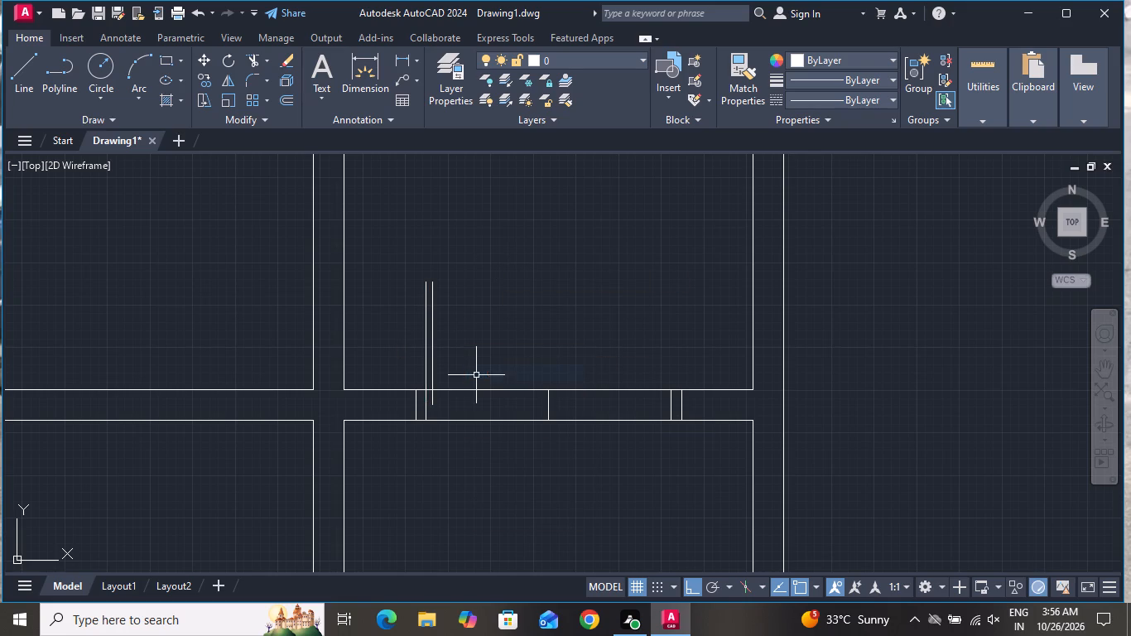
# Draw the door swing as a three-point arc from the centre line's midpoint through the leaf's top-east corner to its top-west corner.
pyautogui.write('A')
pyautogui.press('space')
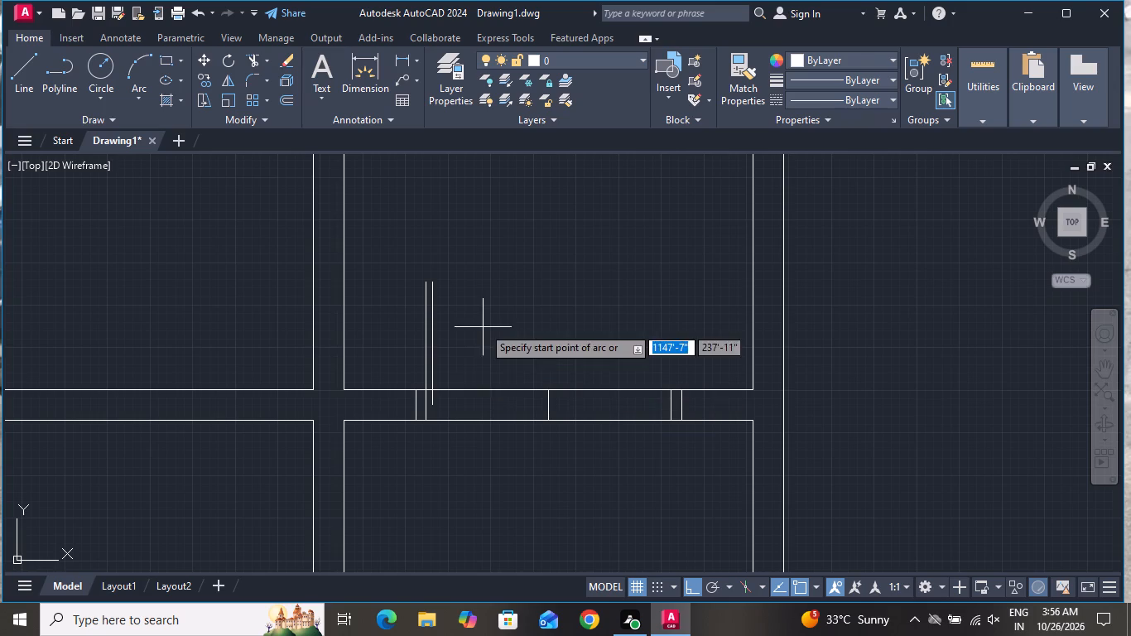
pyautogui.click(552, 401)
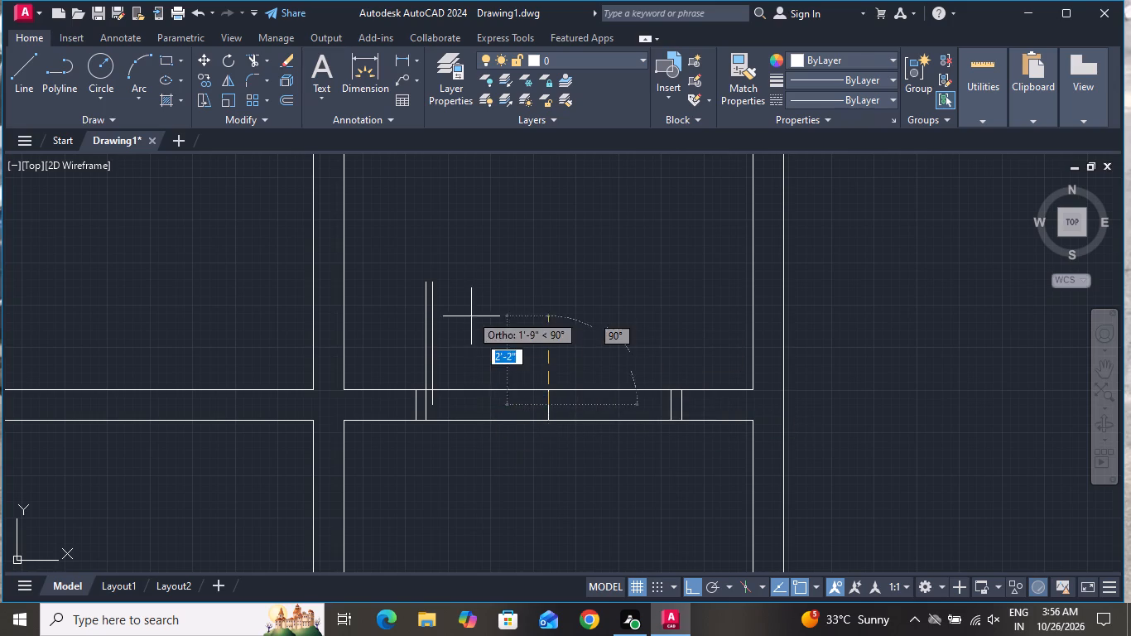
pyautogui.scroll(3, 429, 282)
pyautogui.click(433, 282)
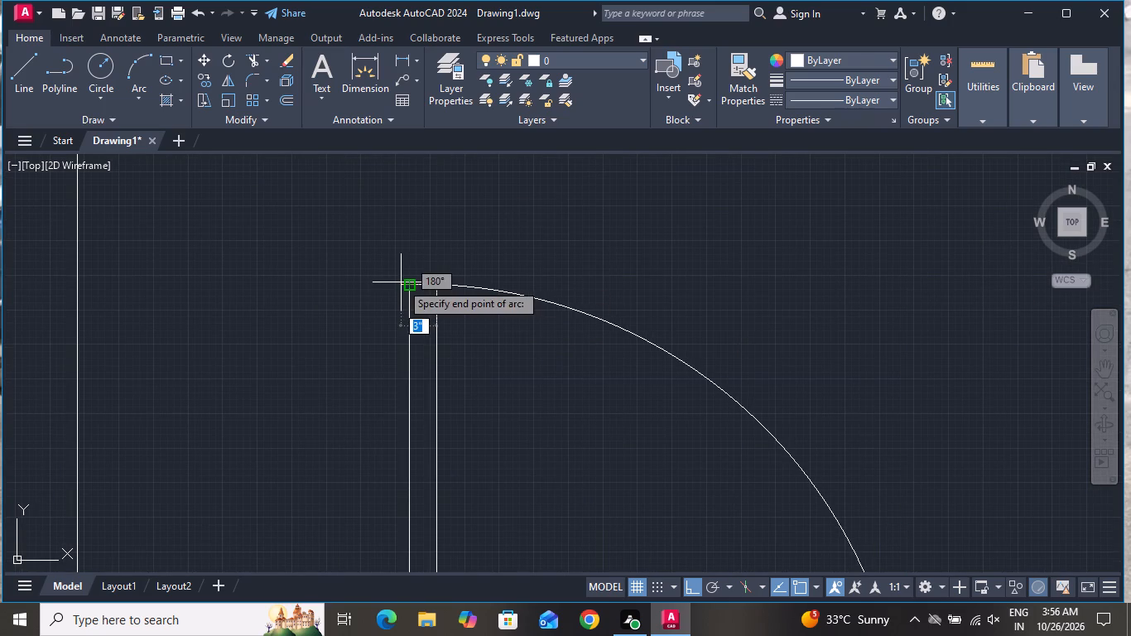
pyautogui.click(409, 279)
# Mirror the two leaf lines and the swing arc about the vertical centre line of the opening, keeping the originals.
pyautogui.scroll(-5, 400, 327)
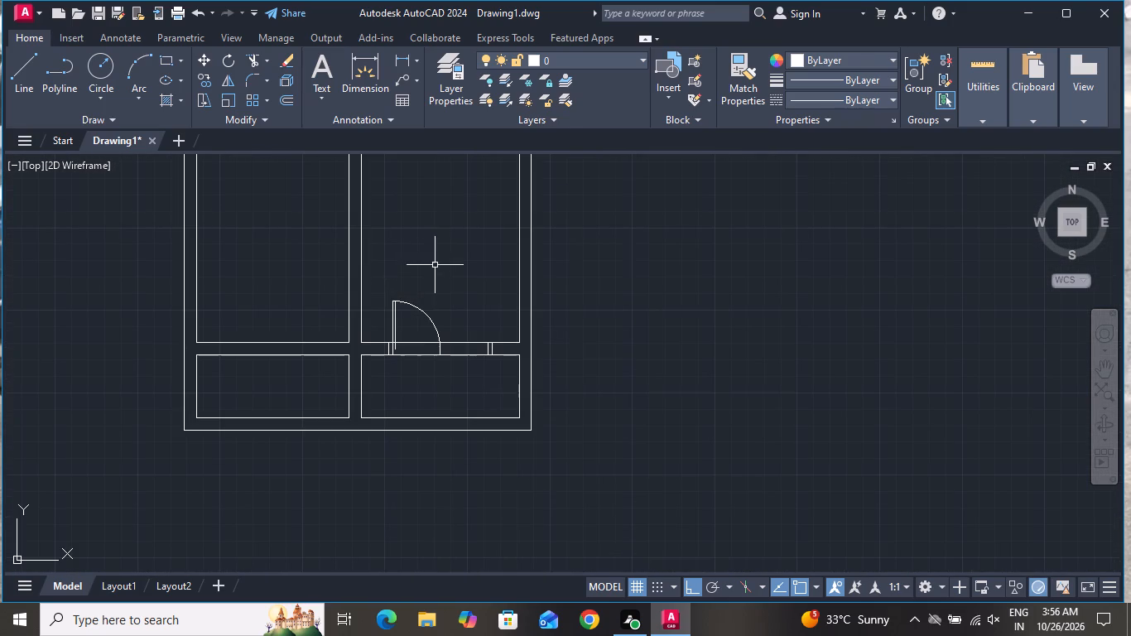
pyautogui.scroll(2, 448, 301)
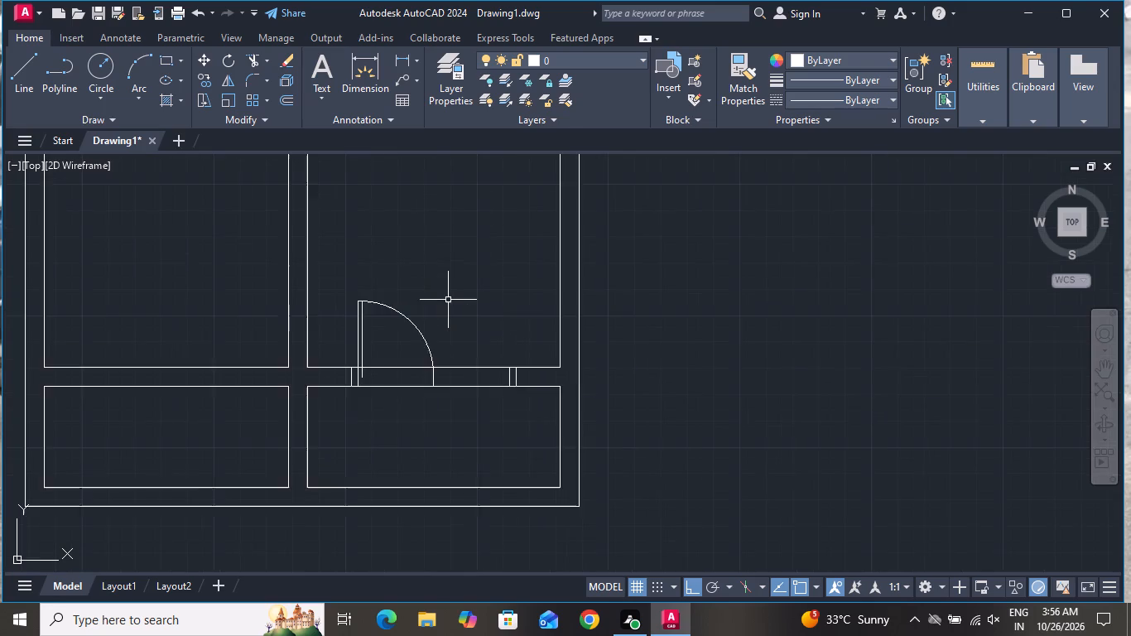
pyautogui.click(448, 299)
pyautogui.click(290, 382)
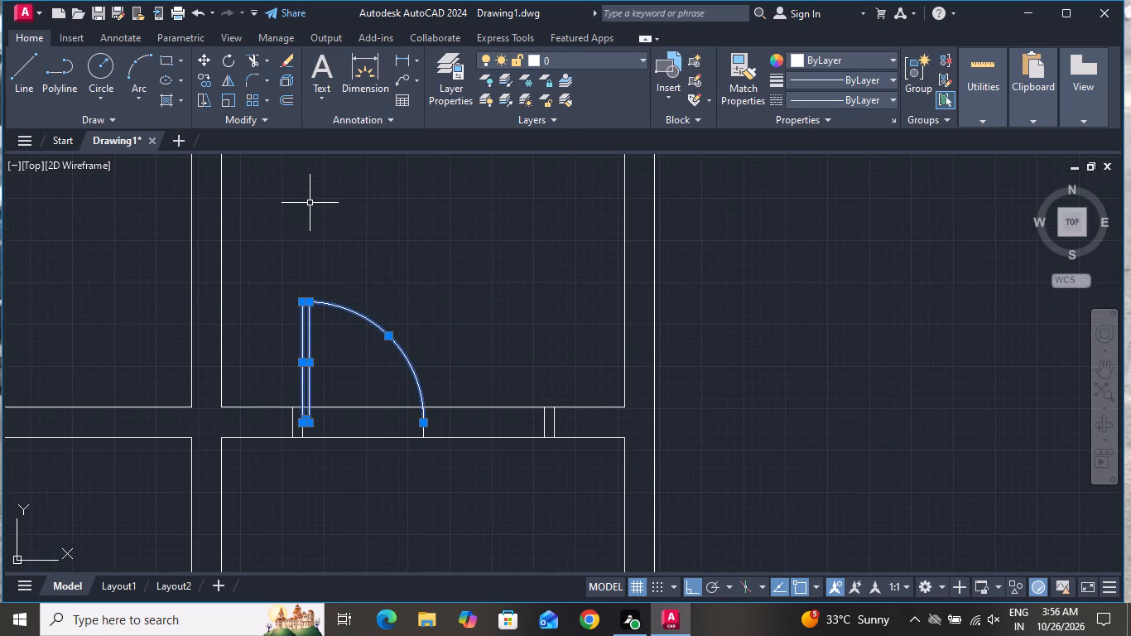
pyautogui.press('m')
pyautogui.press('i')
pyautogui.press('space')
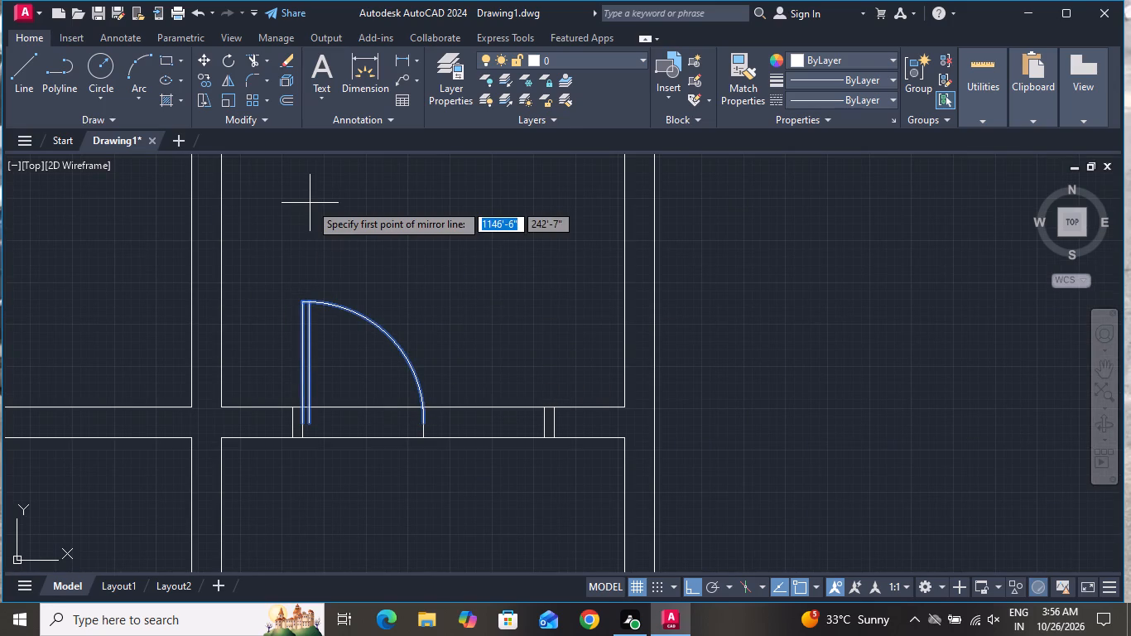
pyautogui.scroll(2, 306, 407)
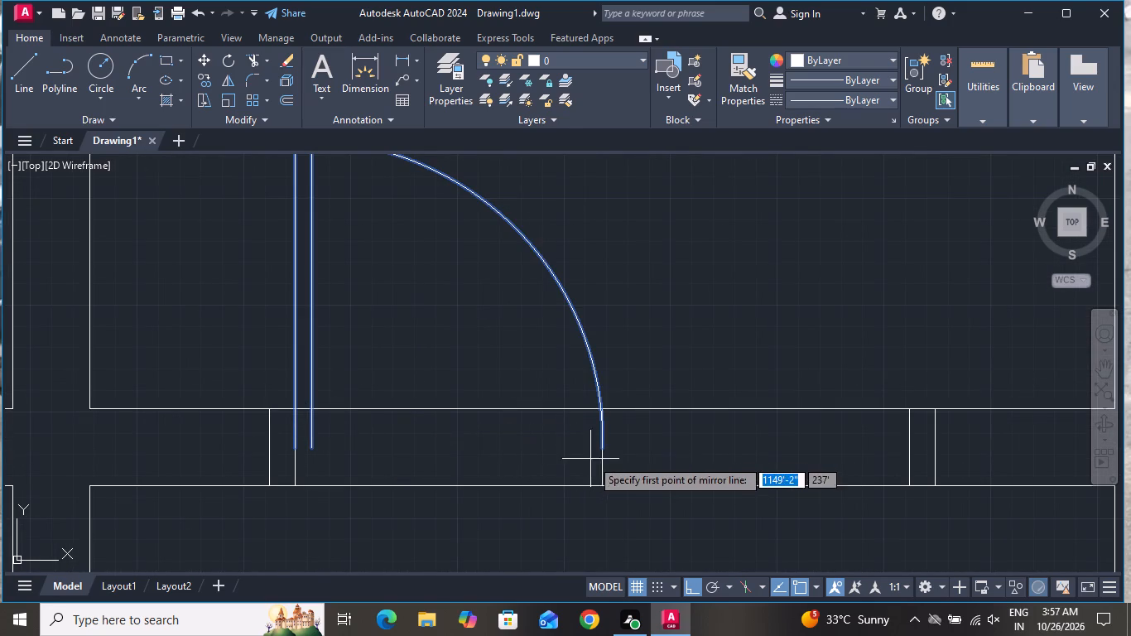
pyautogui.click(604, 449)
pyautogui.click(757, 179)
pyautogui.moveTo(781, 238); pyautogui.dragTo(757, 179)
# Draw a 2" horizontal line closing the bottom end of the east door leaf, meeting the east jamb's inner line.
pyautogui.scroll(-2, 660, 235)
pyautogui.click(20, 69)
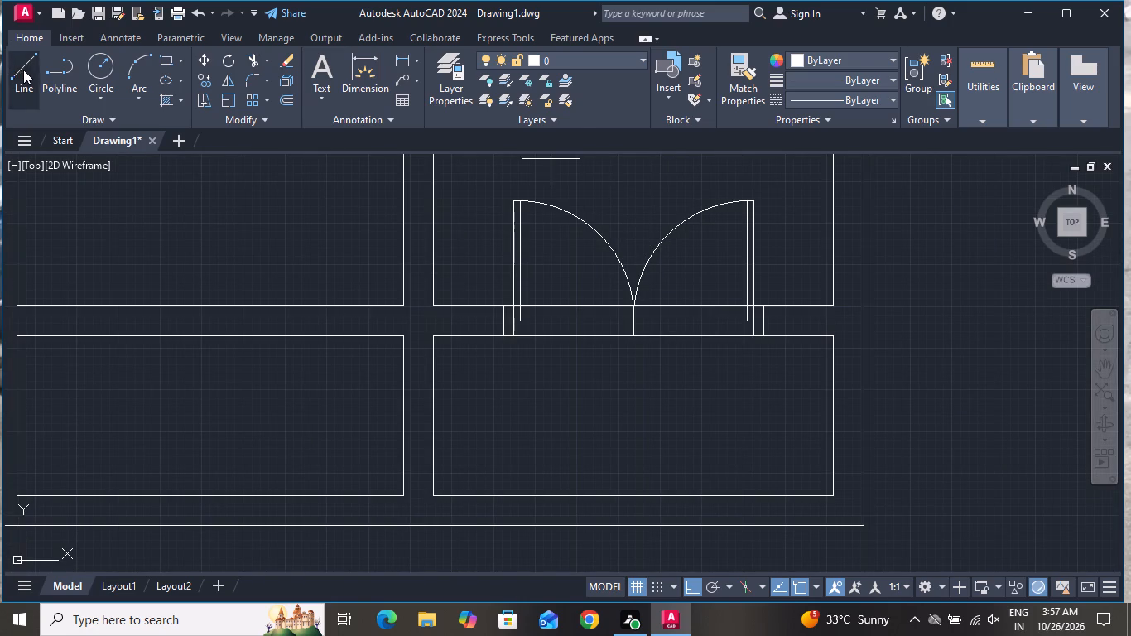
pyautogui.scroll(4, 761, 302)
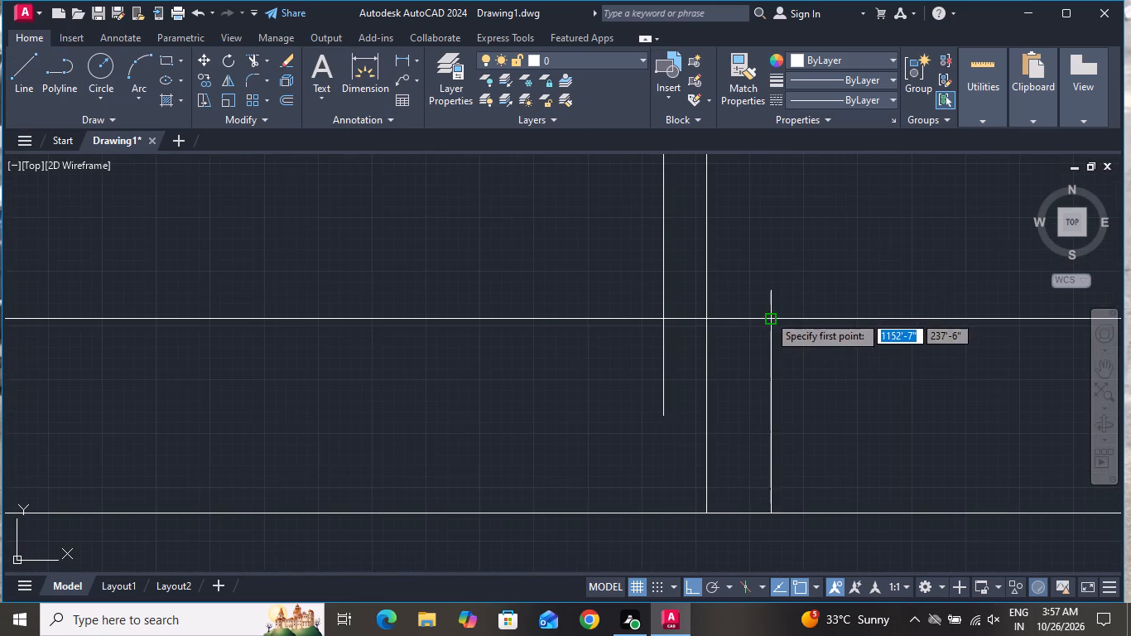
pyautogui.click(667, 414)
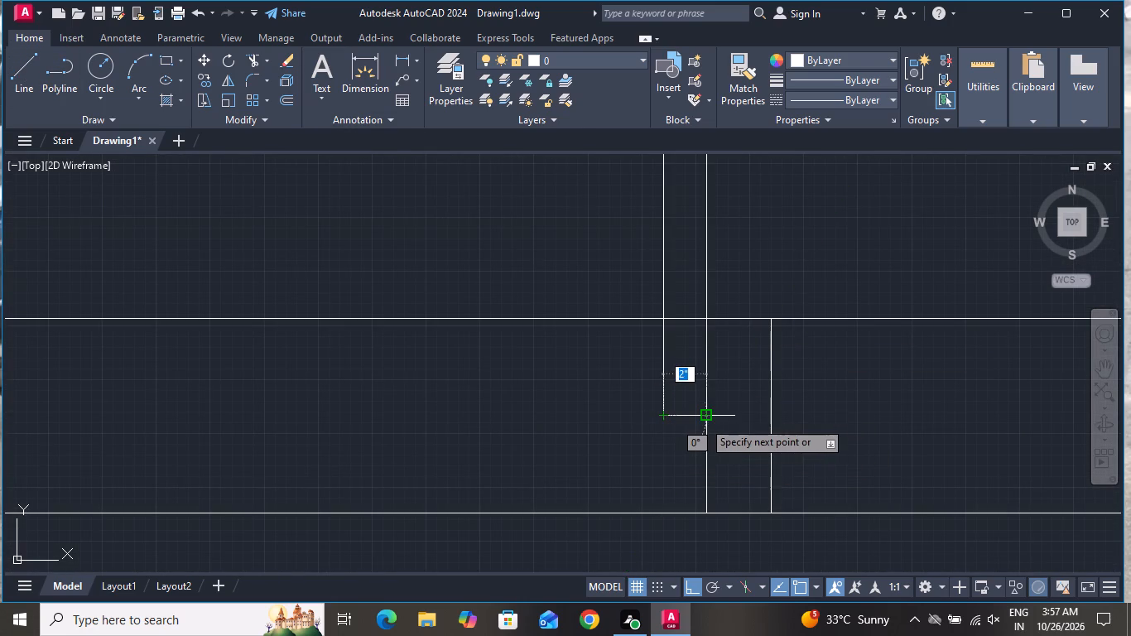
pyautogui.click(710, 420)
pyautogui.rightClick(721, 430)
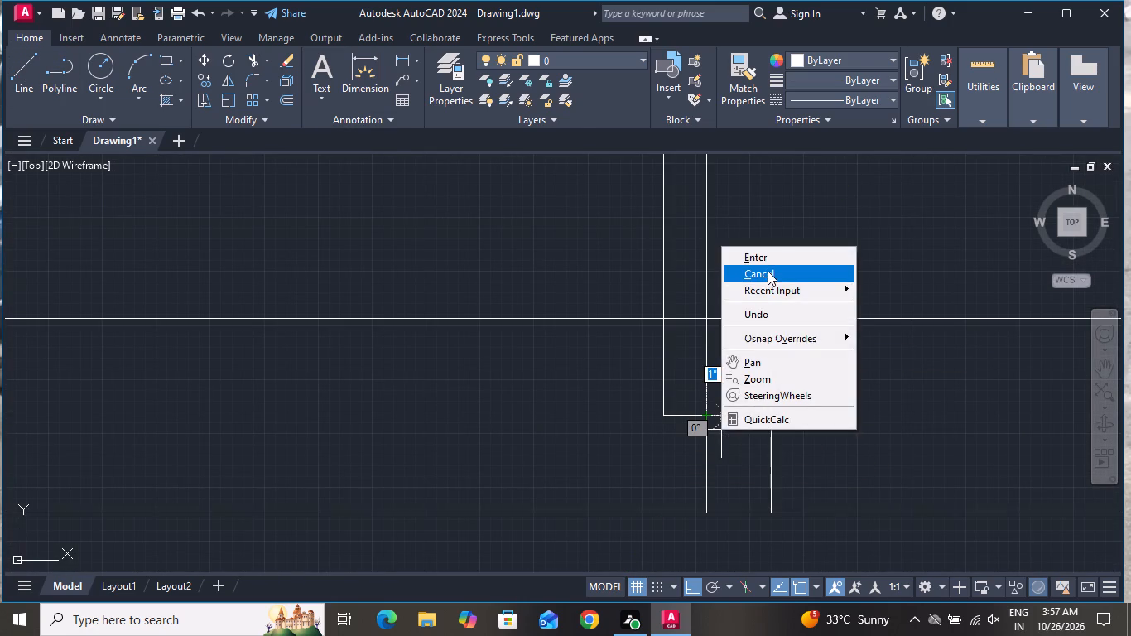
pyautogui.click(768, 271)
# Draw a 2" horizontal line closing the bottom end of the west door leaf, meeting the west jamb's inner line.
pyautogui.click(19, 66)
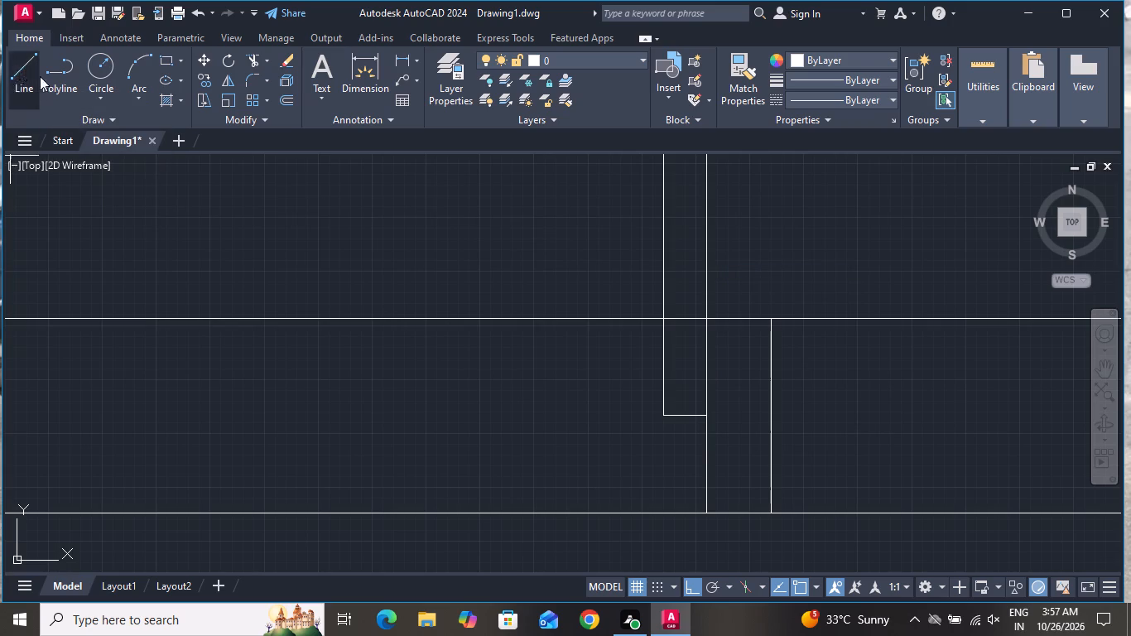
pyautogui.scroll(-4, 297, 280)
pyautogui.scroll(2, 150, 314)
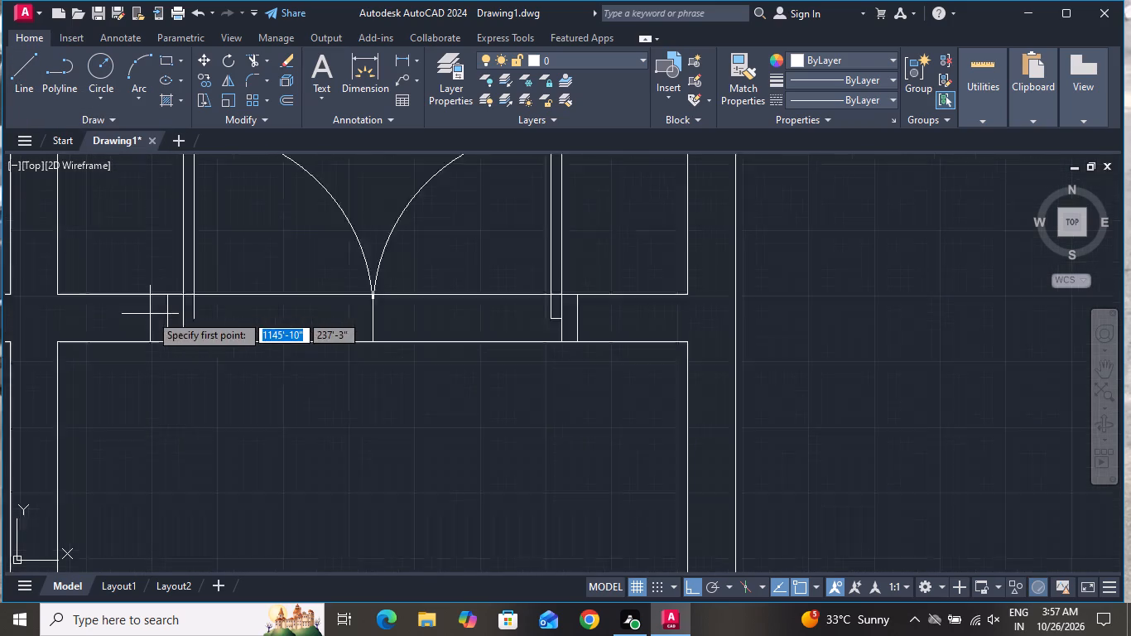
pyautogui.scroll(1, 150, 314)
pyautogui.scroll(3, 267, 307)
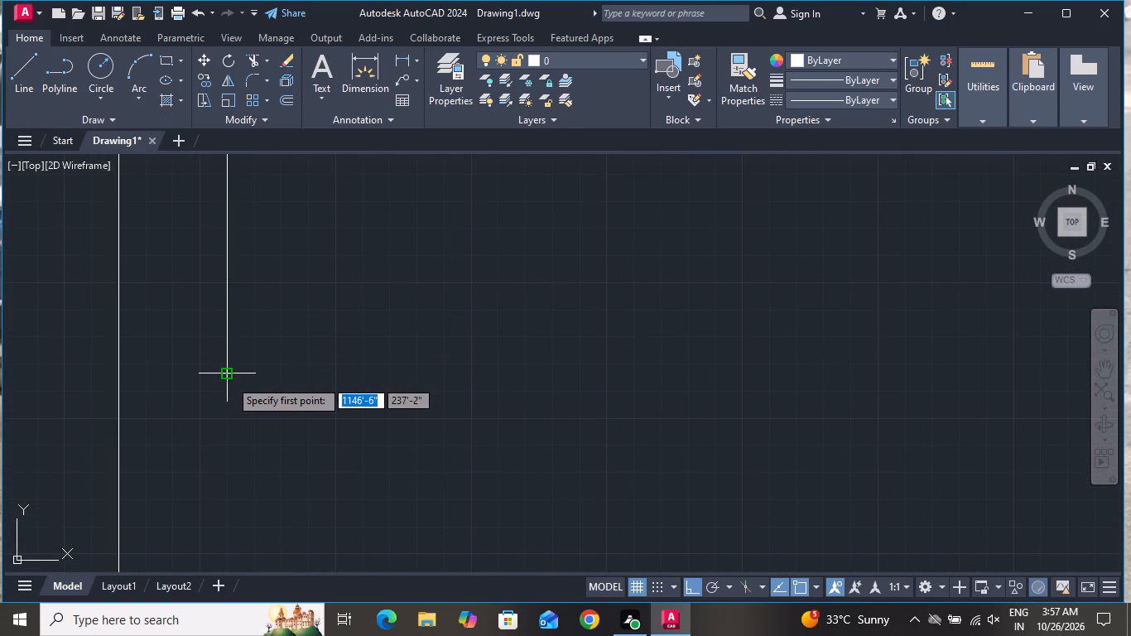
pyautogui.click(229, 379)
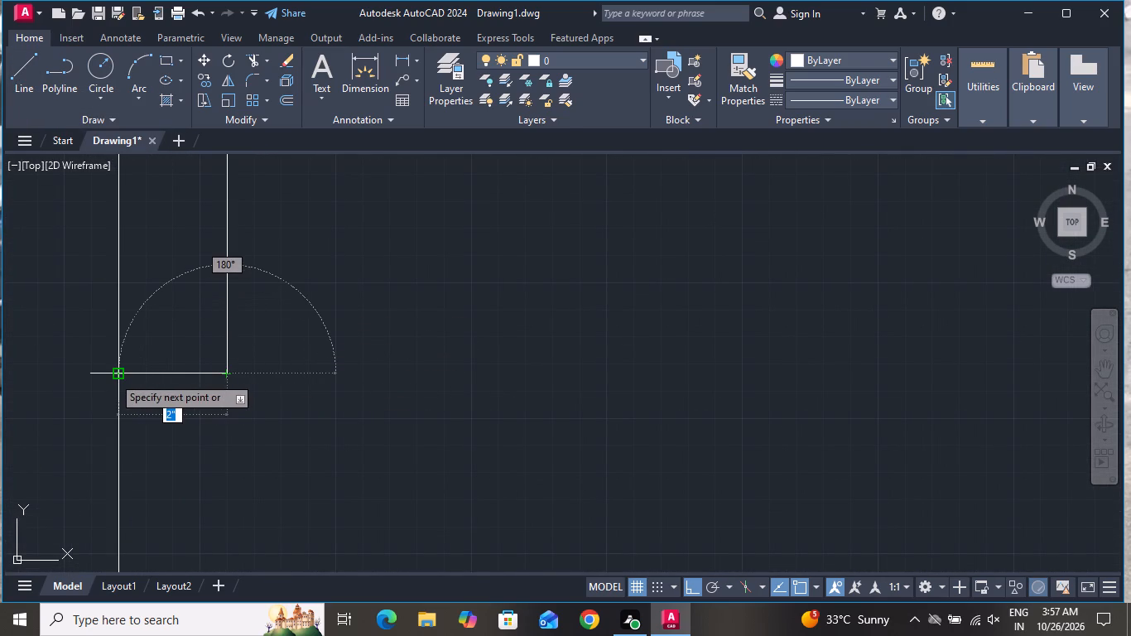
pyautogui.click(113, 376)
pyautogui.rightClick(116, 374)
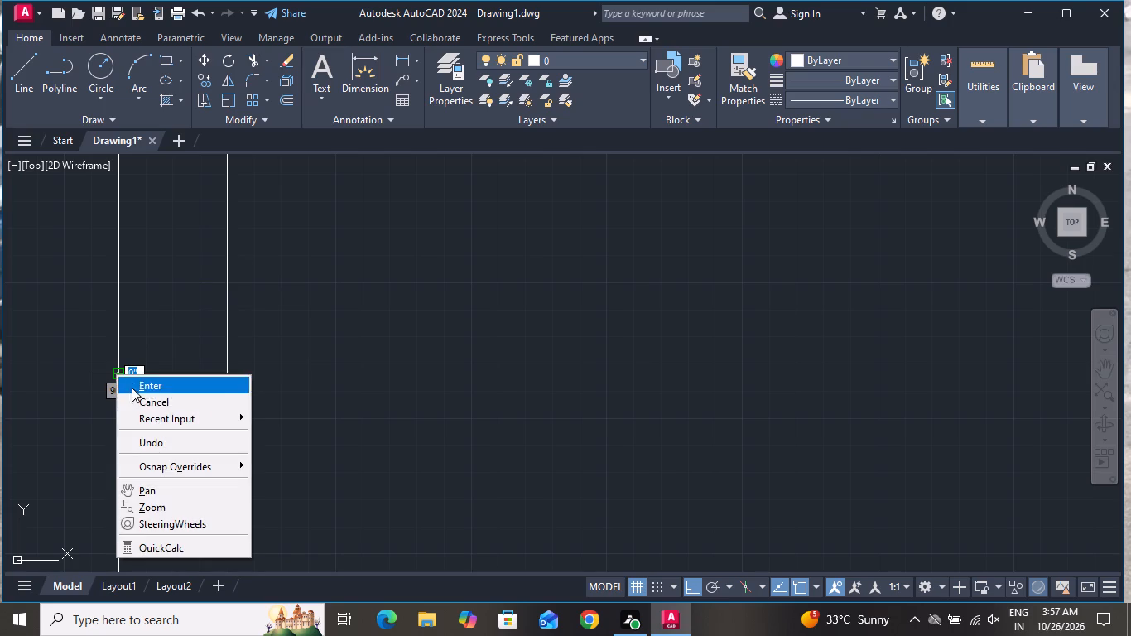
pyautogui.click(137, 396)
# Trim the vertical line between leaf and jamb at both jambs, from the wall's north face down to the leaf's bottom end.
pyautogui.scroll(-5, 290, 381)
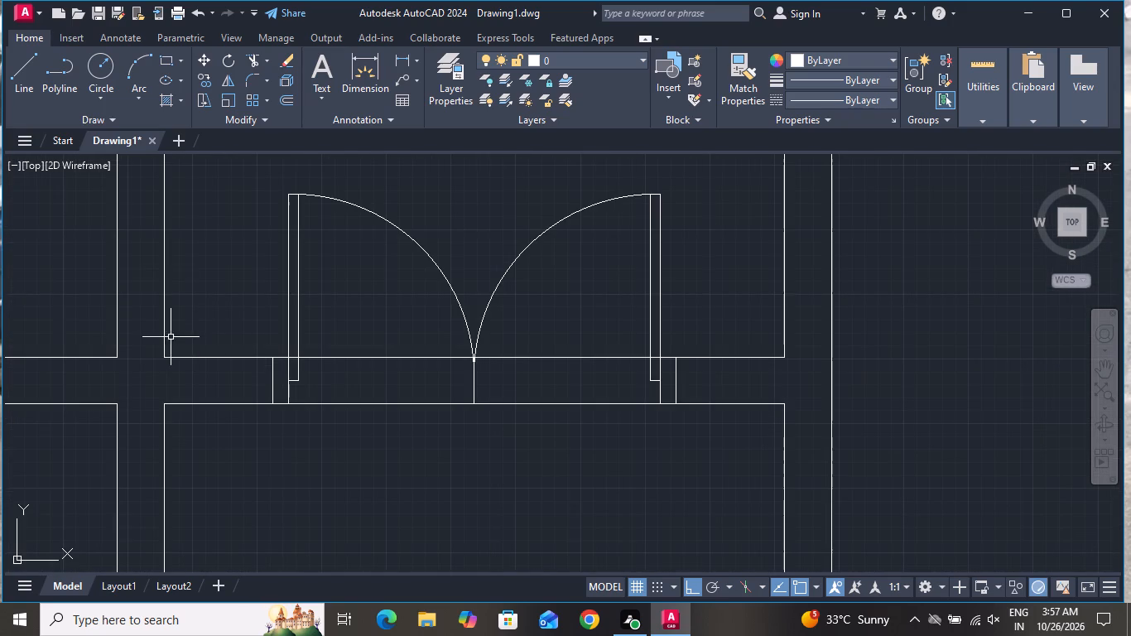
pyautogui.click(249, 60)
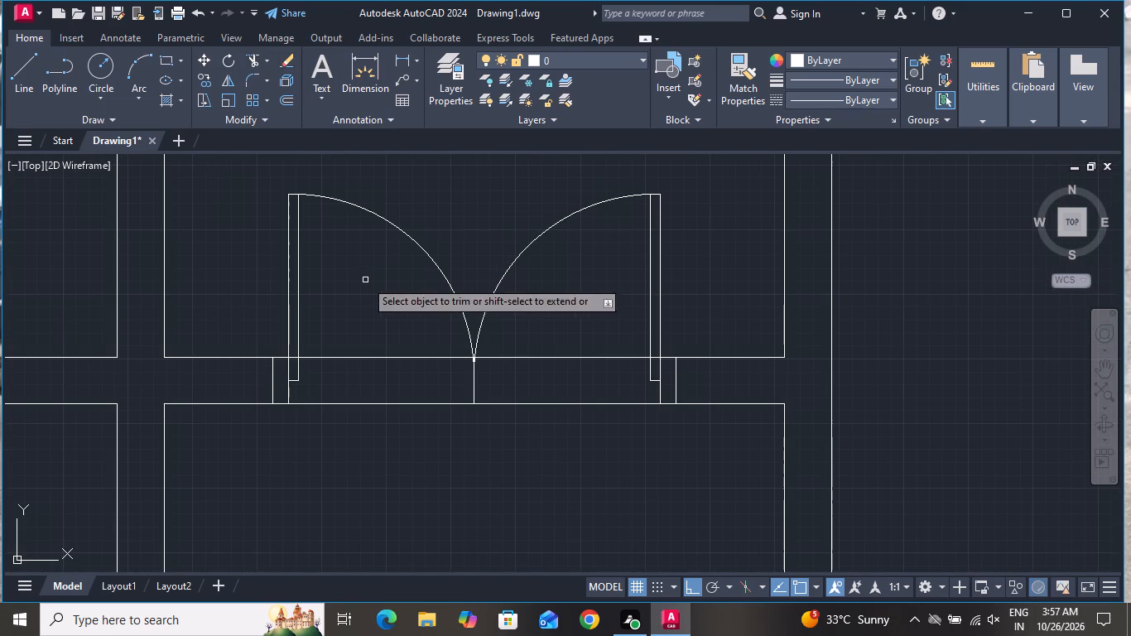
pyautogui.scroll(3, 287, 365)
pyautogui.click(293, 365)
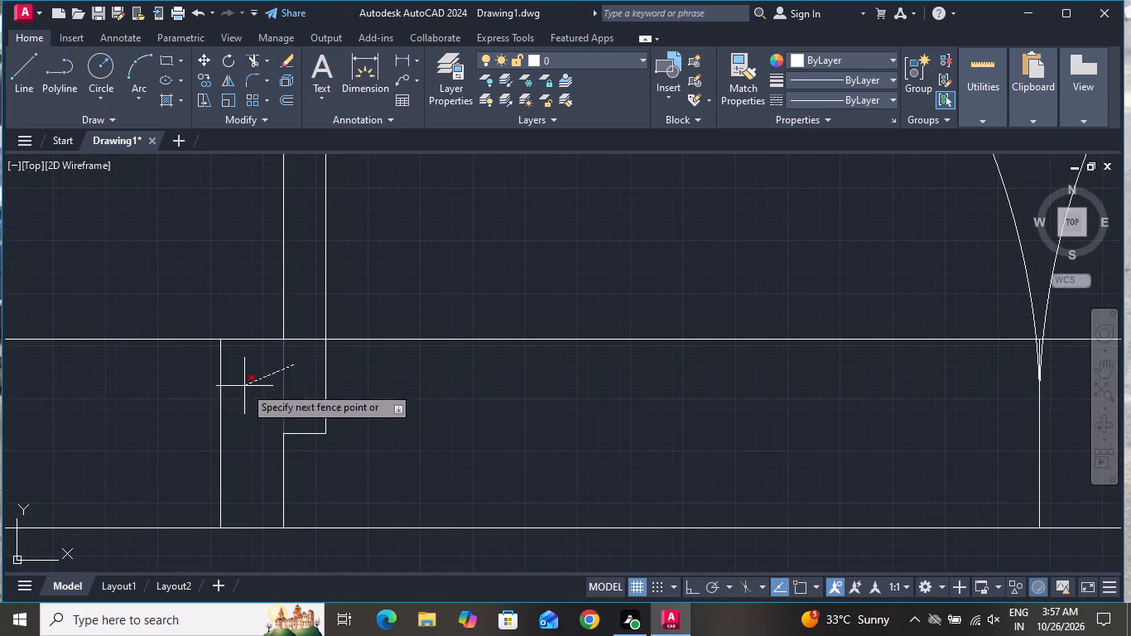
pyautogui.click(244, 386)
pyautogui.scroll(-3, 250, 333)
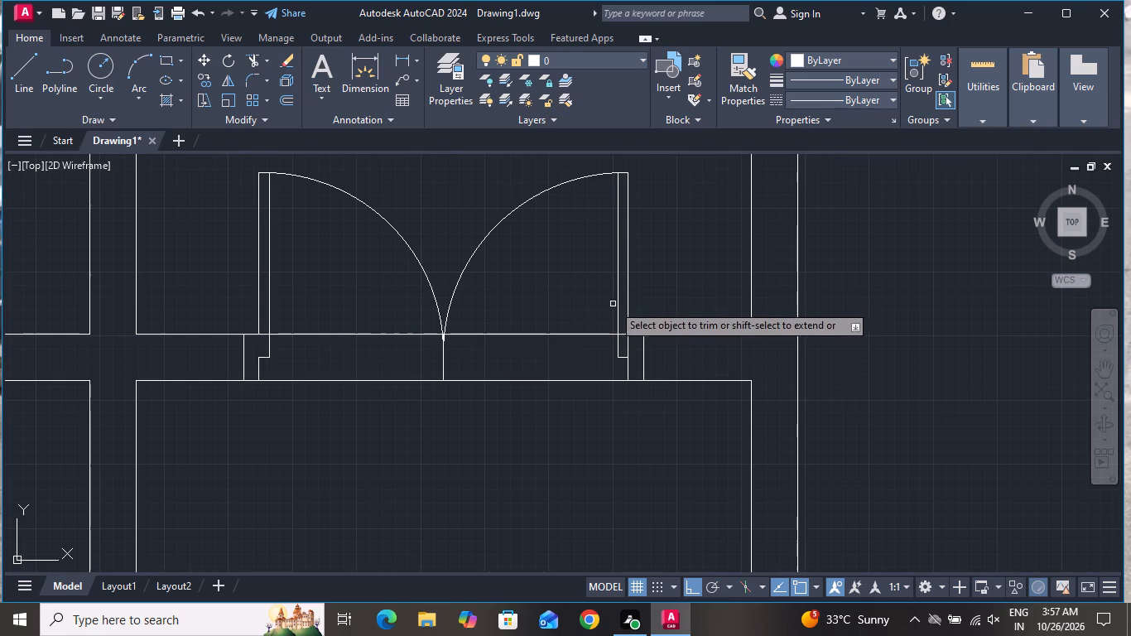
pyautogui.scroll(1, 611, 304)
pyautogui.click(641, 364)
pyautogui.click(633, 367)
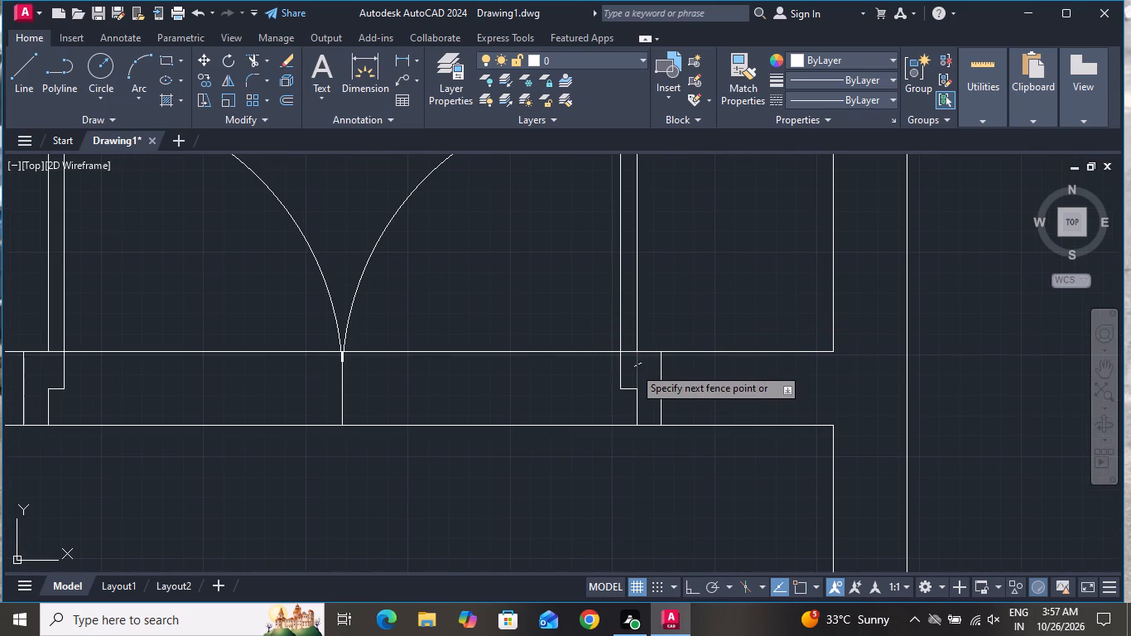
# Trim both cross-wall face lines across the door opening, on the east and west sides of the centre line.
pyautogui.click(515, 340)
pyautogui.click(484, 441)
pyautogui.click(274, 460)
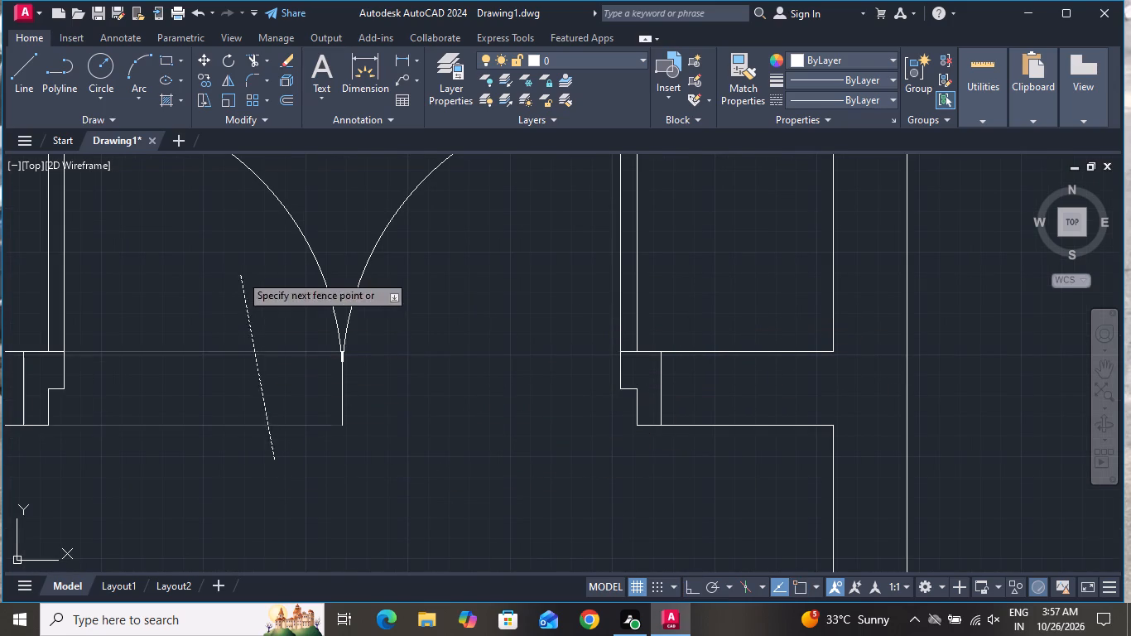
pyautogui.click(240, 274)
# Trim away the short centre line and the swing arc ends that extend south of the wall's north face.
pyautogui.click(324, 374)
pyautogui.click(355, 388)
pyautogui.click(354, 393)
pyautogui.click(305, 422)
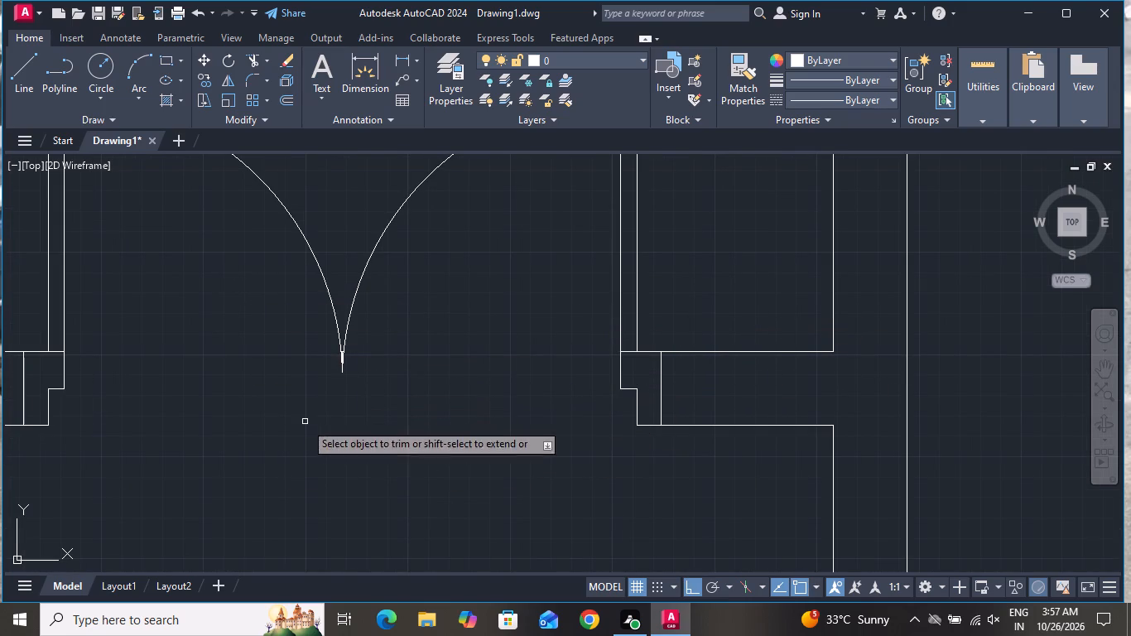
pyautogui.click(336, 369)
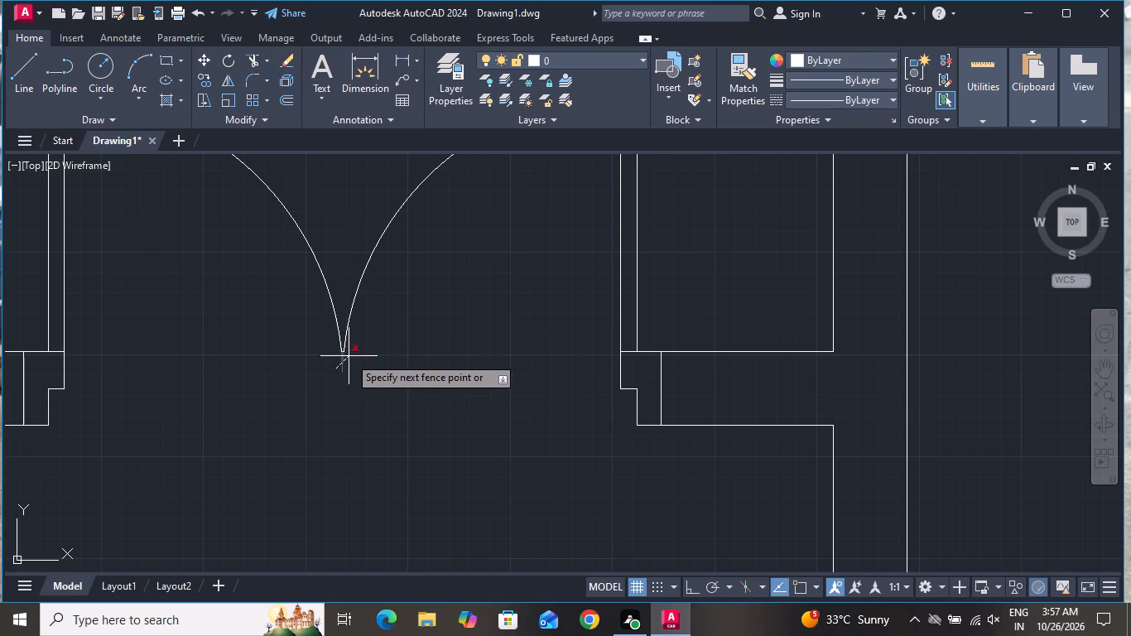
pyautogui.click(348, 352)
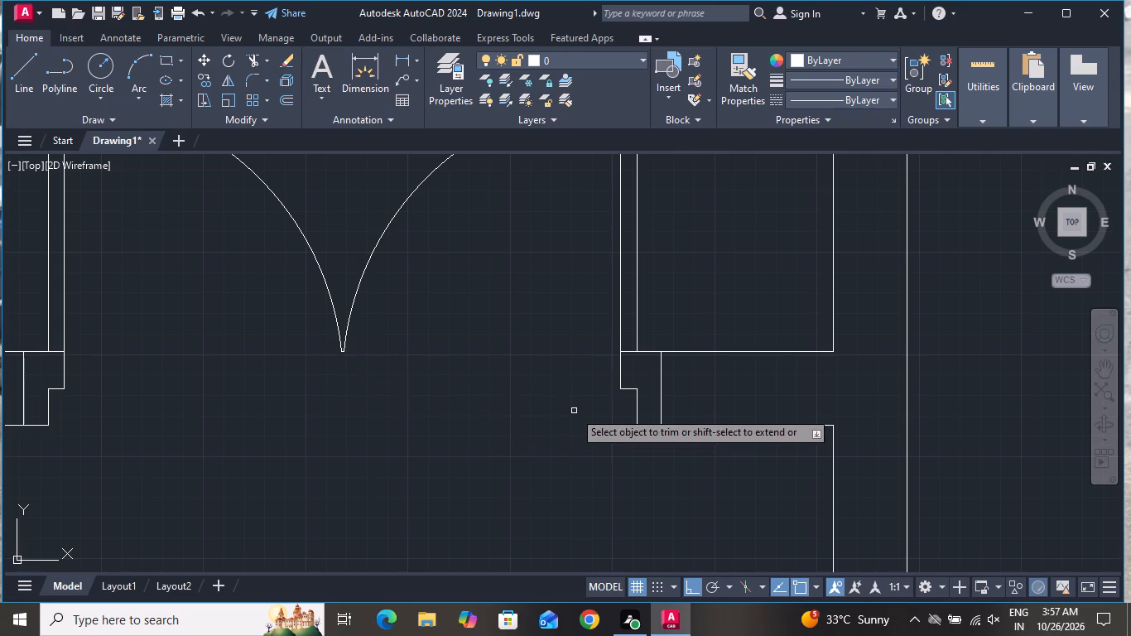
pyautogui.scroll(-1, 573, 401)
pyautogui.rightClick(497, 369)
pyautogui.click(527, 394)
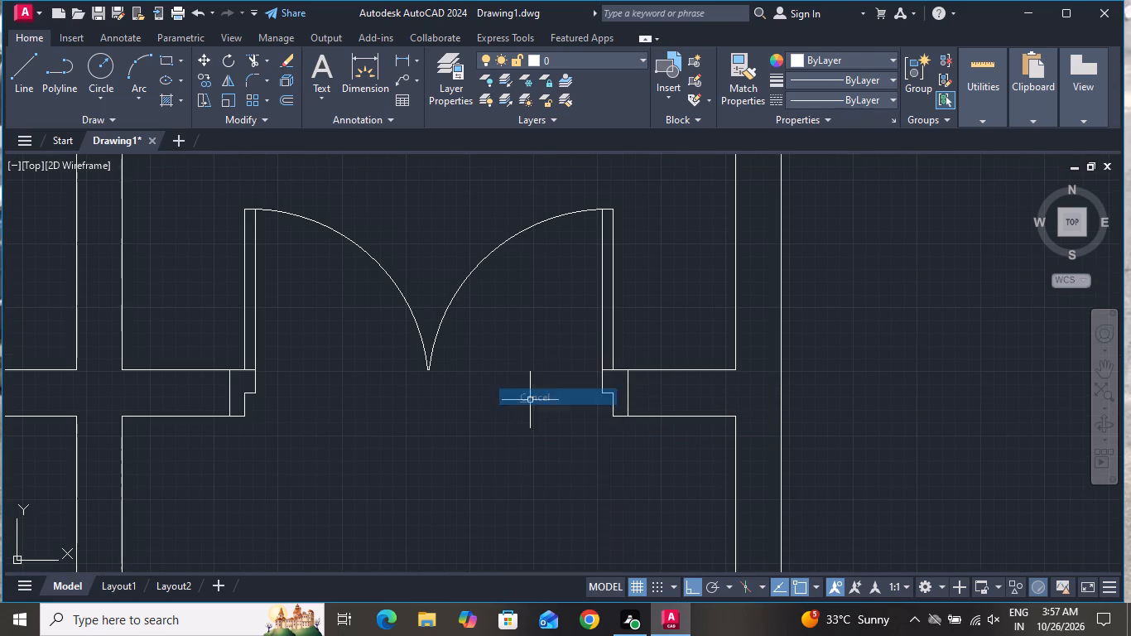
pyautogui.scroll(-4, 534, 409)
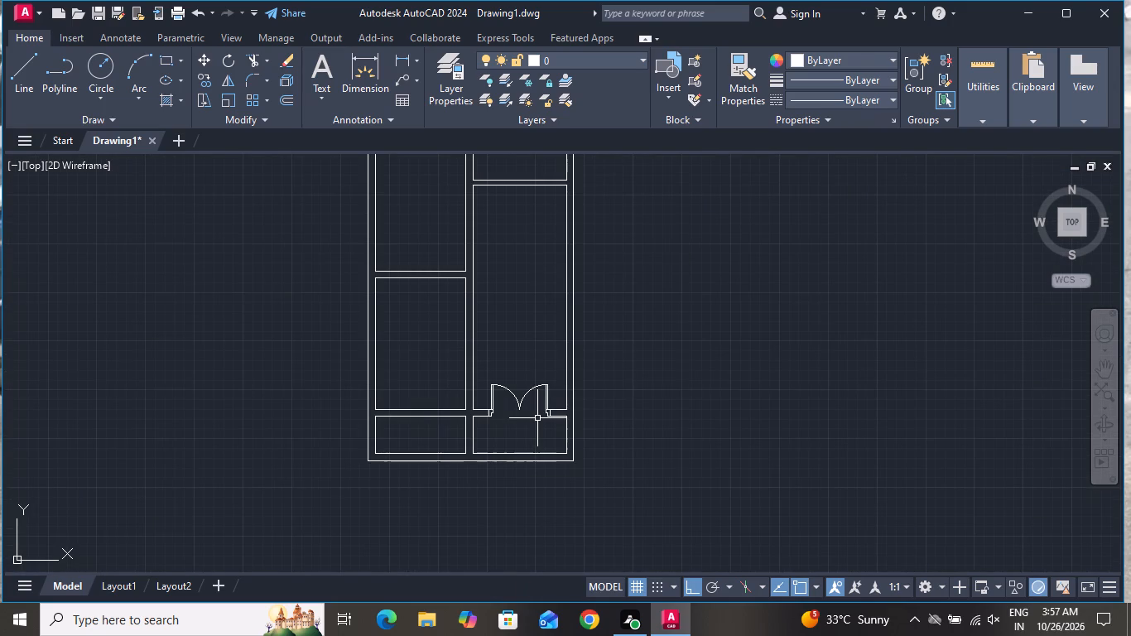
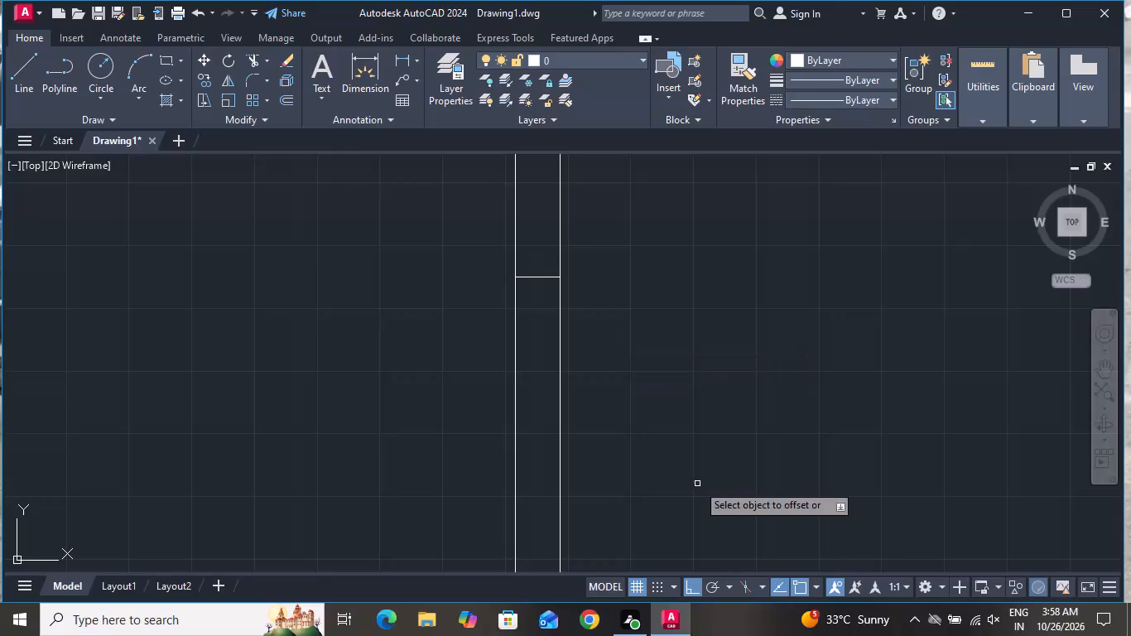
# Offset the short cross line in the east wall 3' to the north and 3' to the south as window opening edges.
pyautogui.scroll(-3, 599, 490)
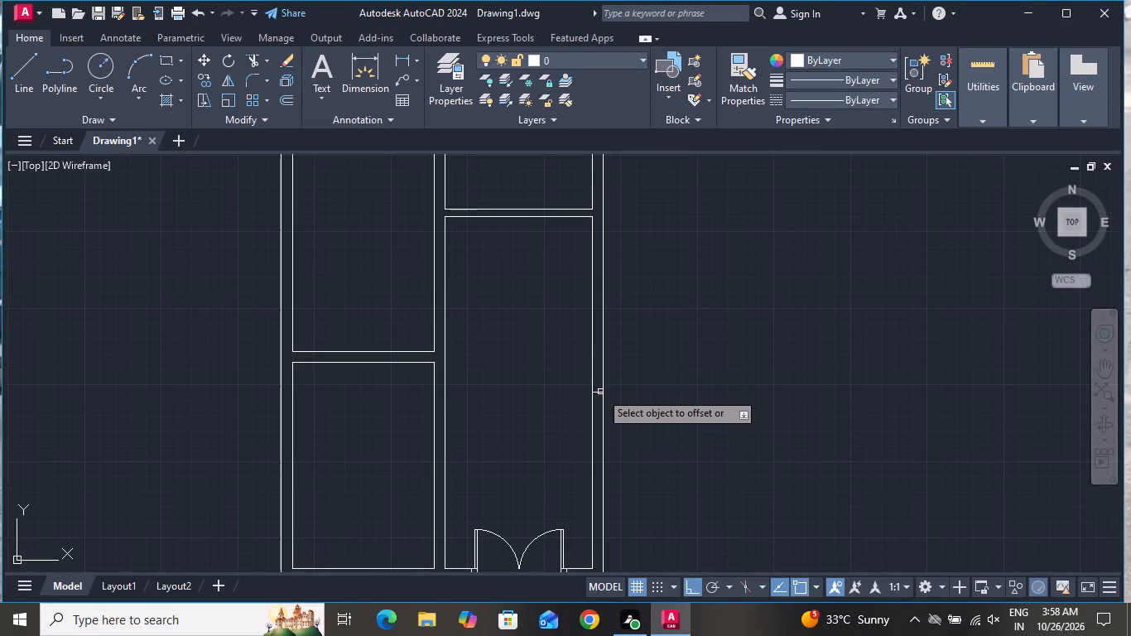
pyautogui.click(599, 393)
pyautogui.click(597, 350)
pyautogui.click(603, 393)
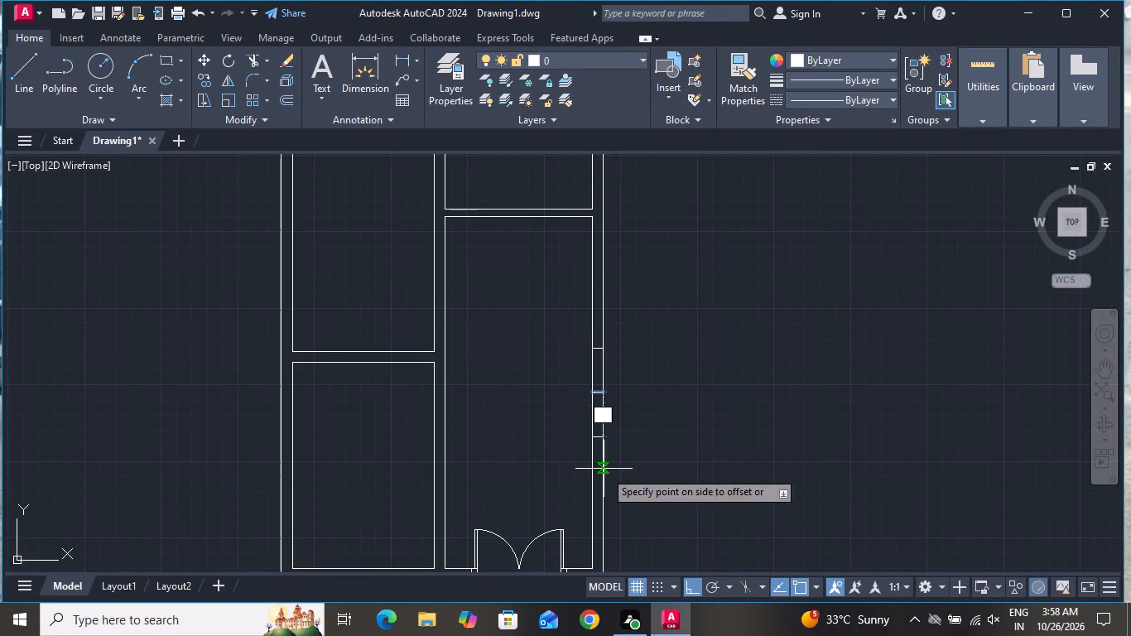
pyautogui.click(604, 472)
pyautogui.rightClick(660, 357)
pyautogui.click(685, 384)
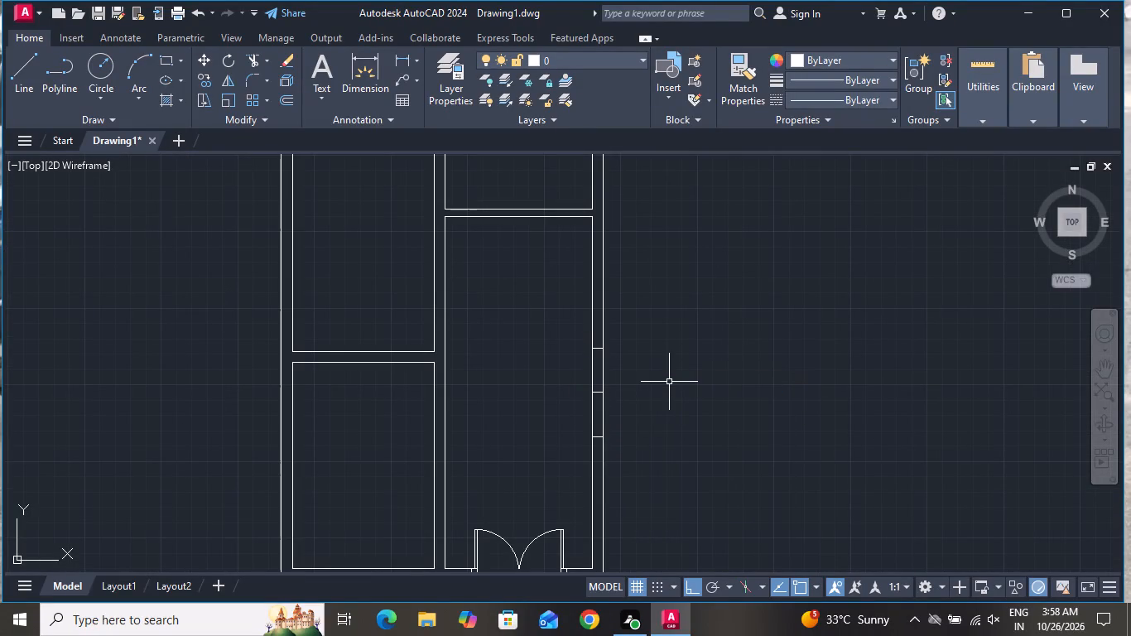
# Offset the opening's two end lines outward by 2", the north one northward and the south one southward.
pyautogui.write('O 2')
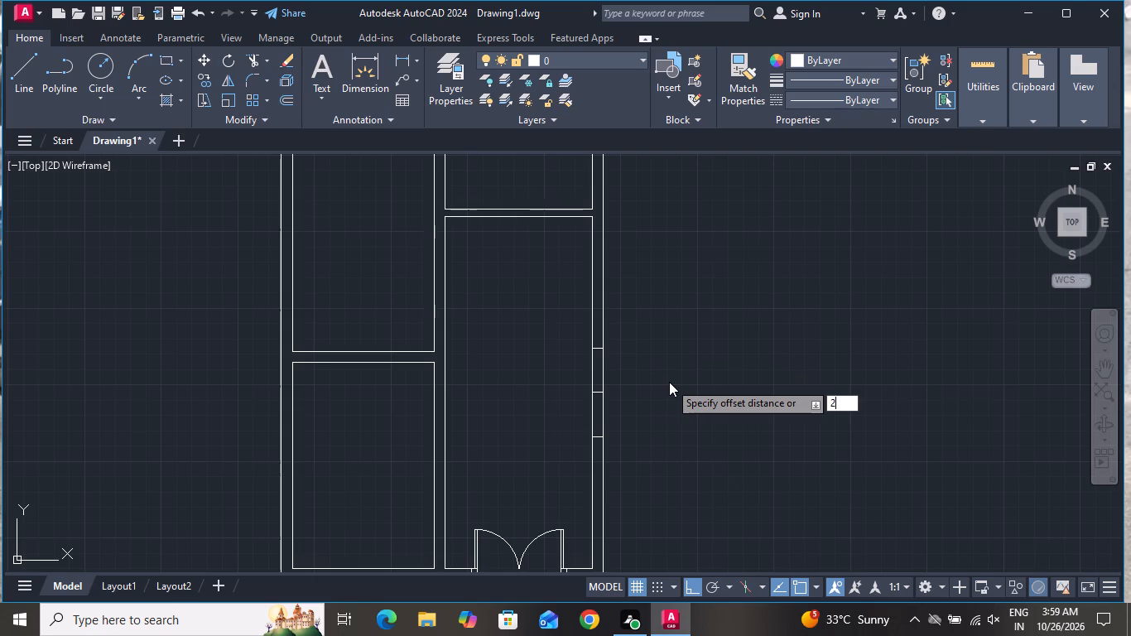
pyautogui.hotkey('shift', '"')
pyautogui.press('Return')
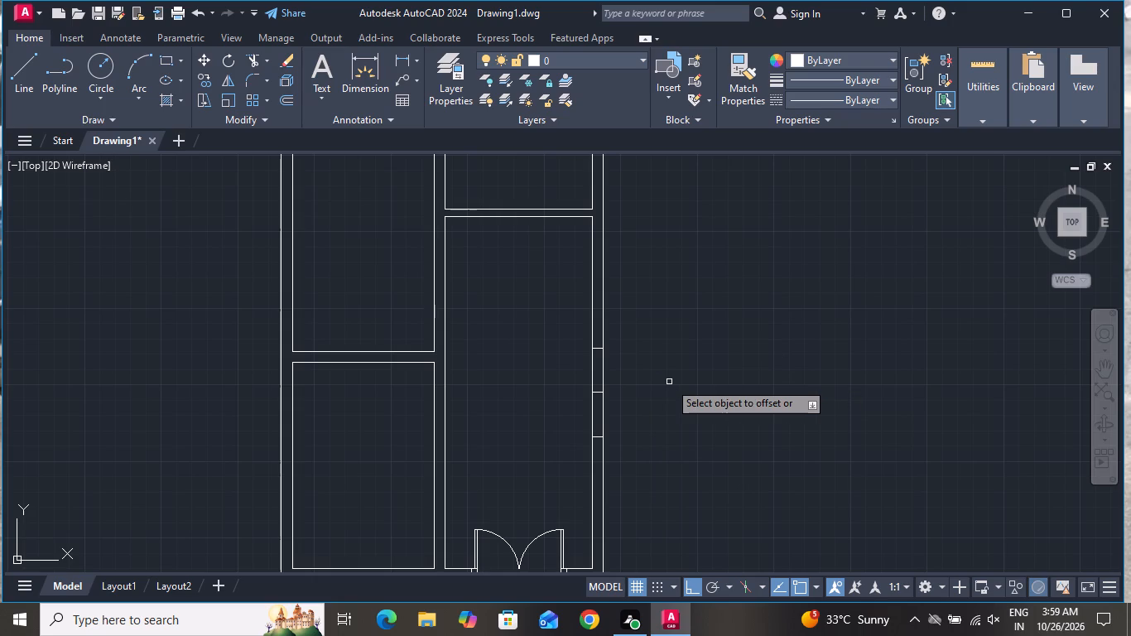
pyautogui.scroll(2, 623, 360)
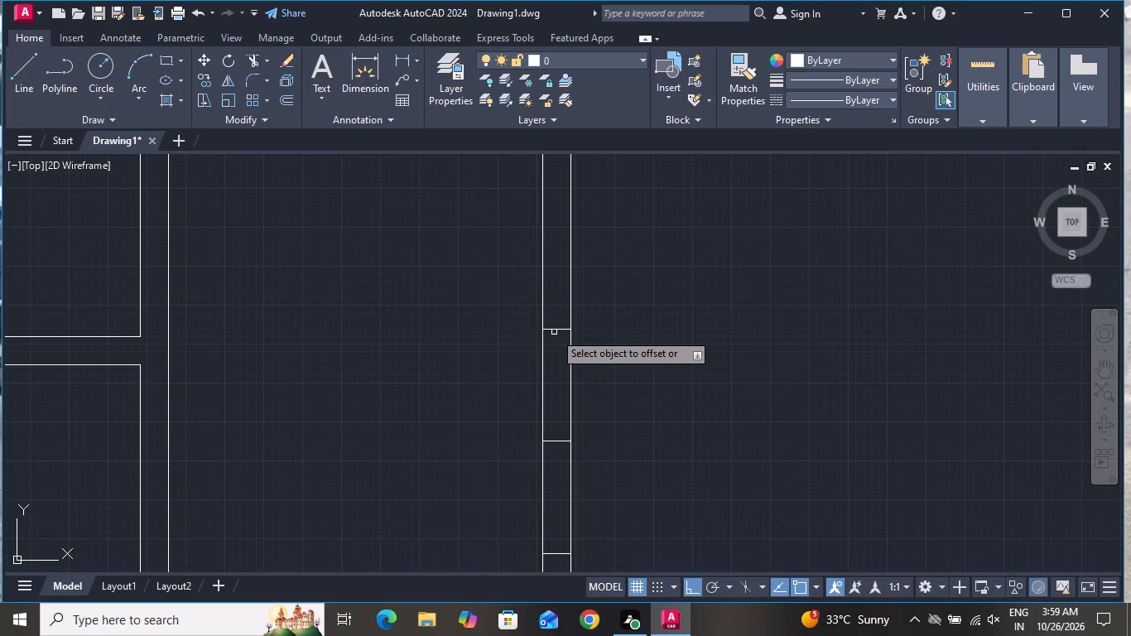
pyautogui.click(560, 328)
pyautogui.click(560, 301)
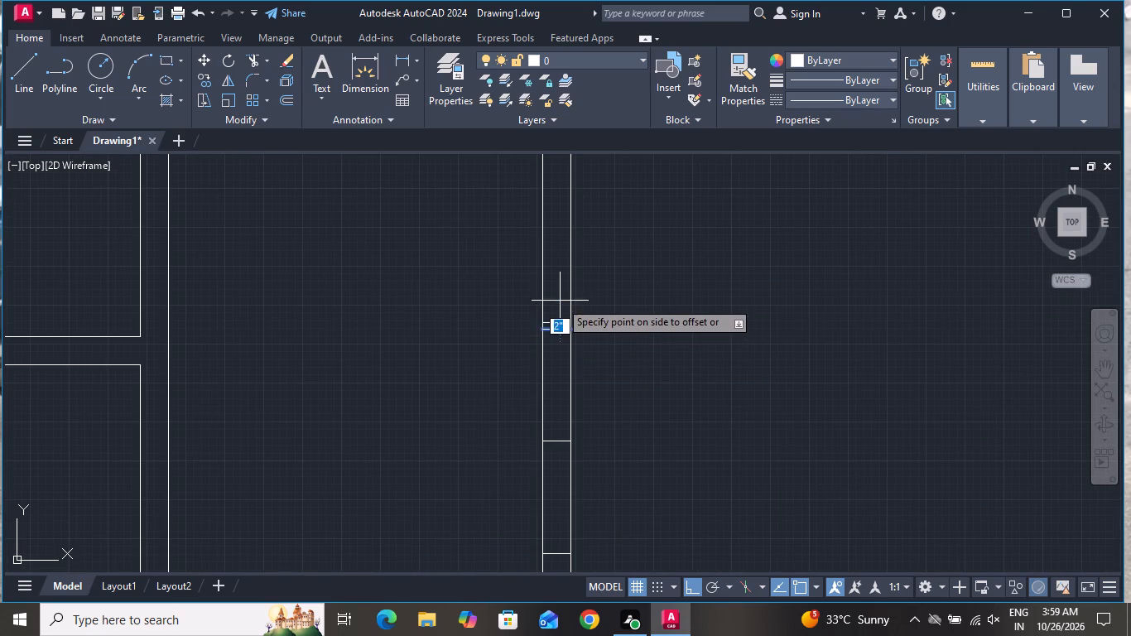
pyautogui.click(565, 554)
pyautogui.click(554, 569)
pyautogui.rightClick(638, 366)
pyautogui.click(667, 397)
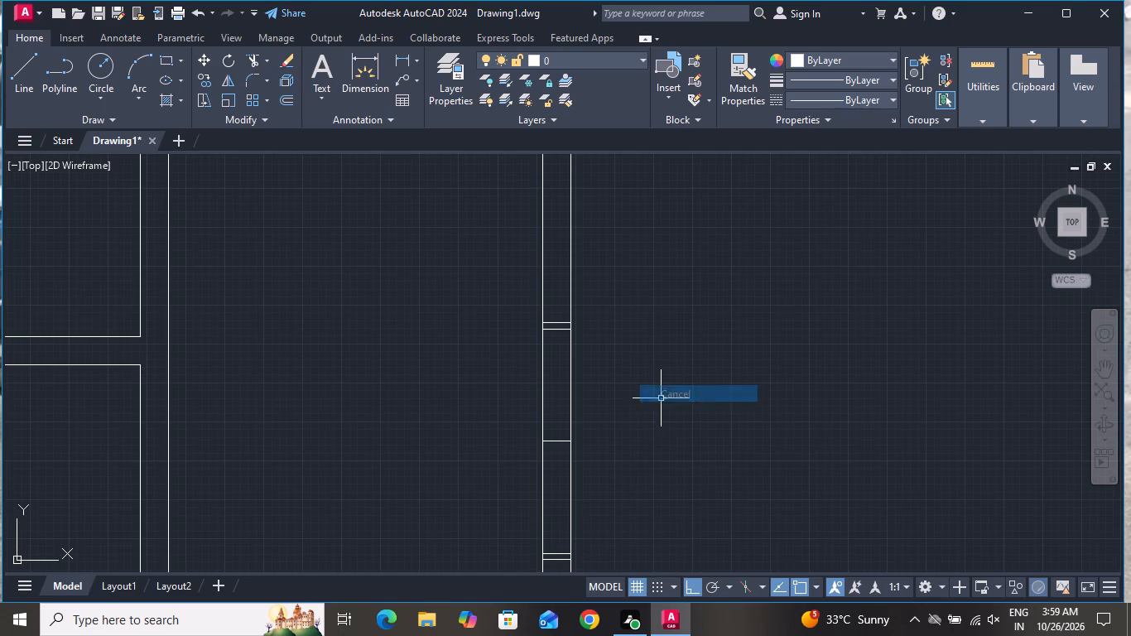
# Draw a 6' vertical line along the wall's middle, joining the midpoints of the opening's inner north and south end lines.
pyautogui.click(18, 55)
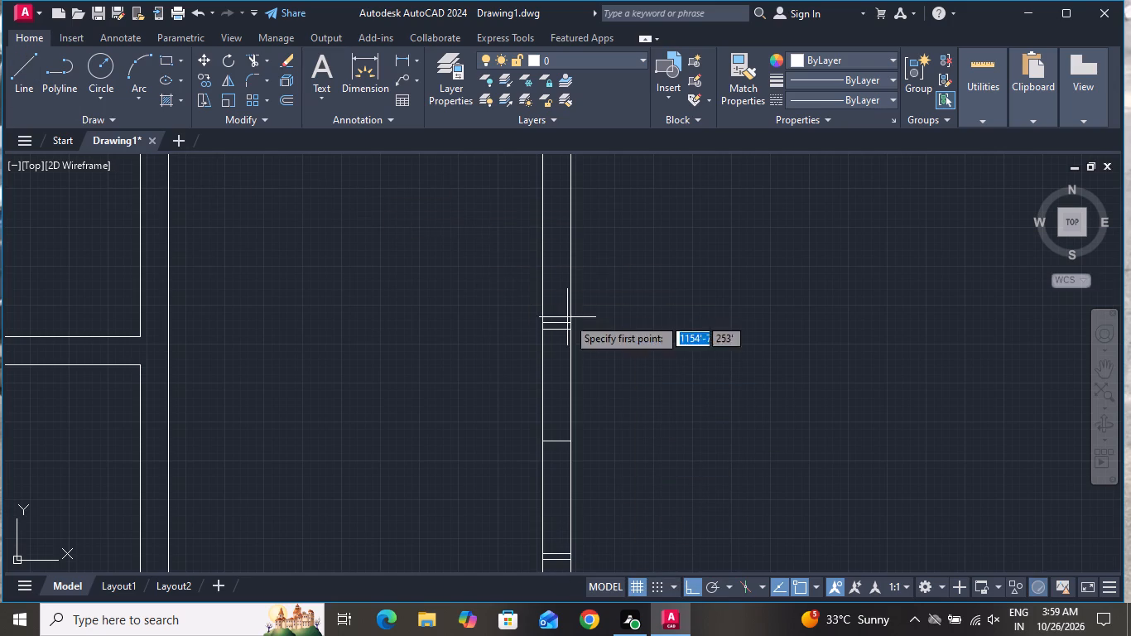
pyautogui.scroll(3, 568, 339)
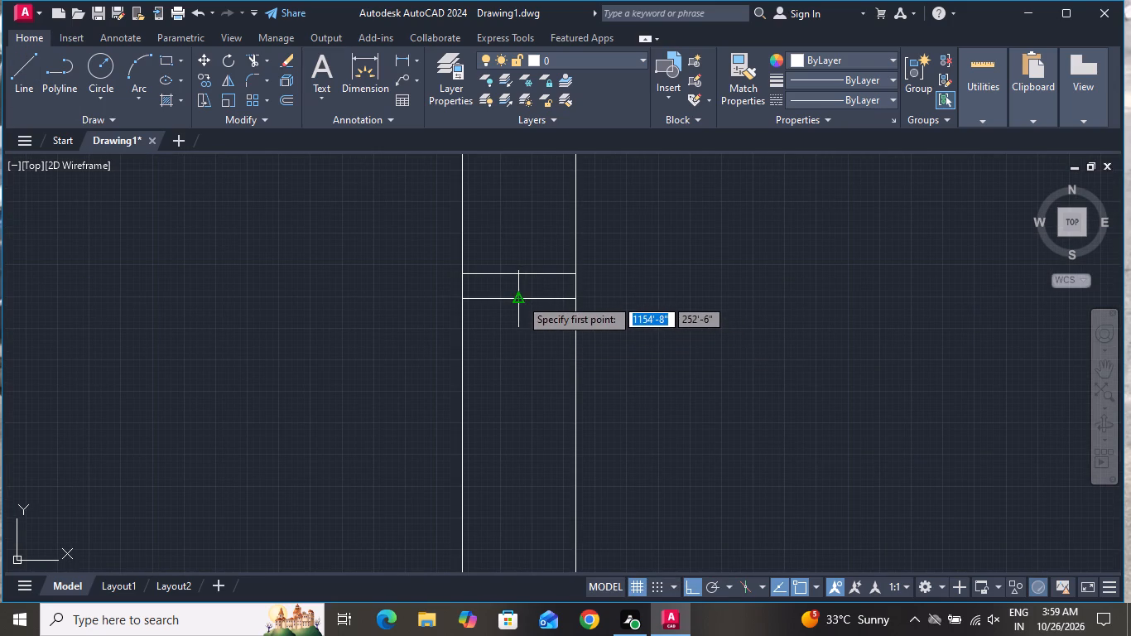
pyautogui.click(520, 298)
pyautogui.scroll(-3, 543, 330)
pyautogui.scroll(2, 546, 412)
pyautogui.scroll(-3, 551, 379)
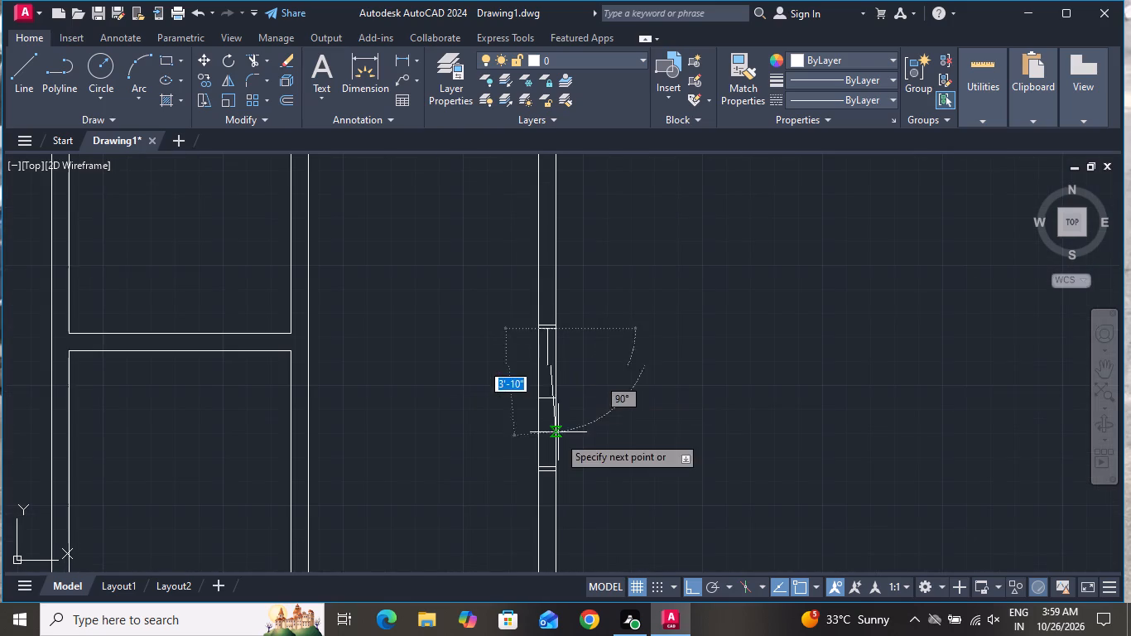
pyautogui.scroll(5, 530, 470)
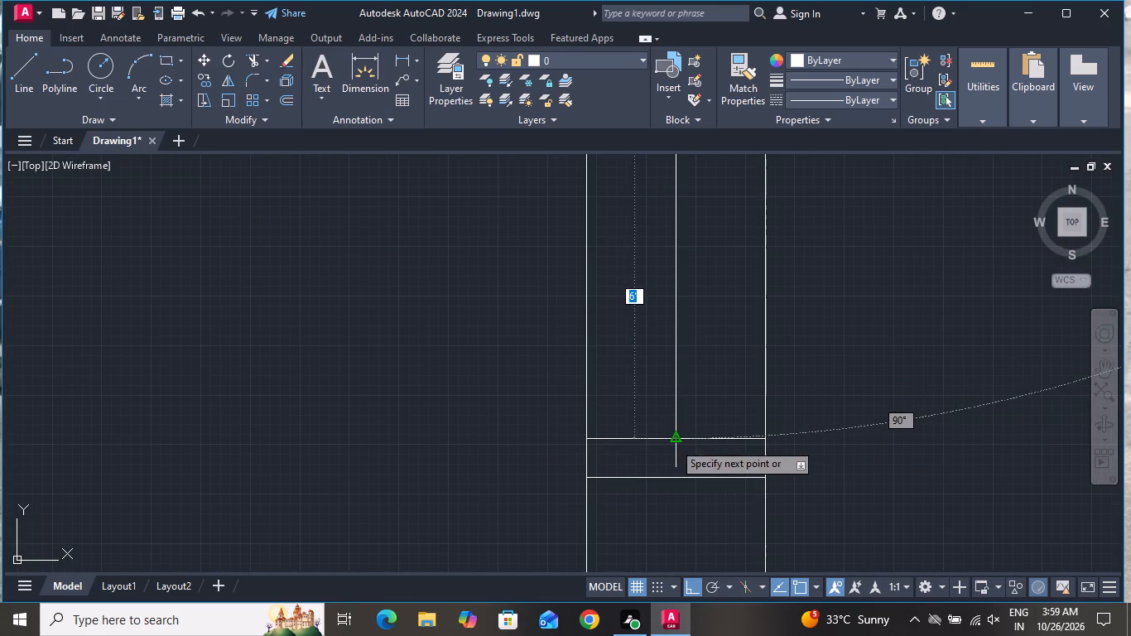
pyautogui.click(673, 442)
pyautogui.rightClick(672, 441)
pyautogui.click(707, 278)
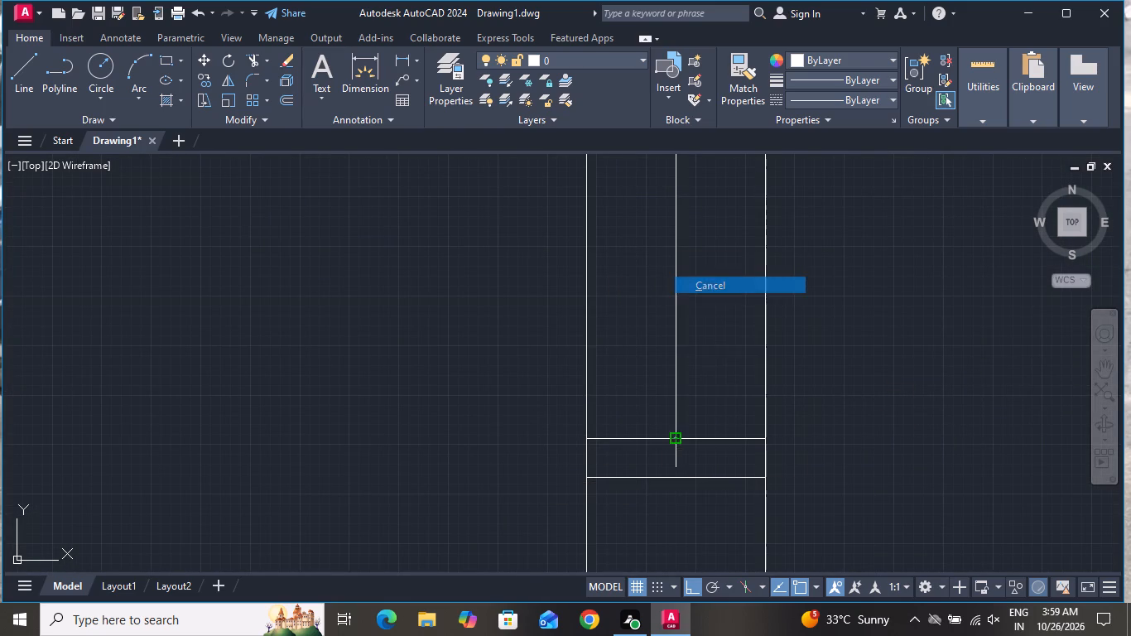
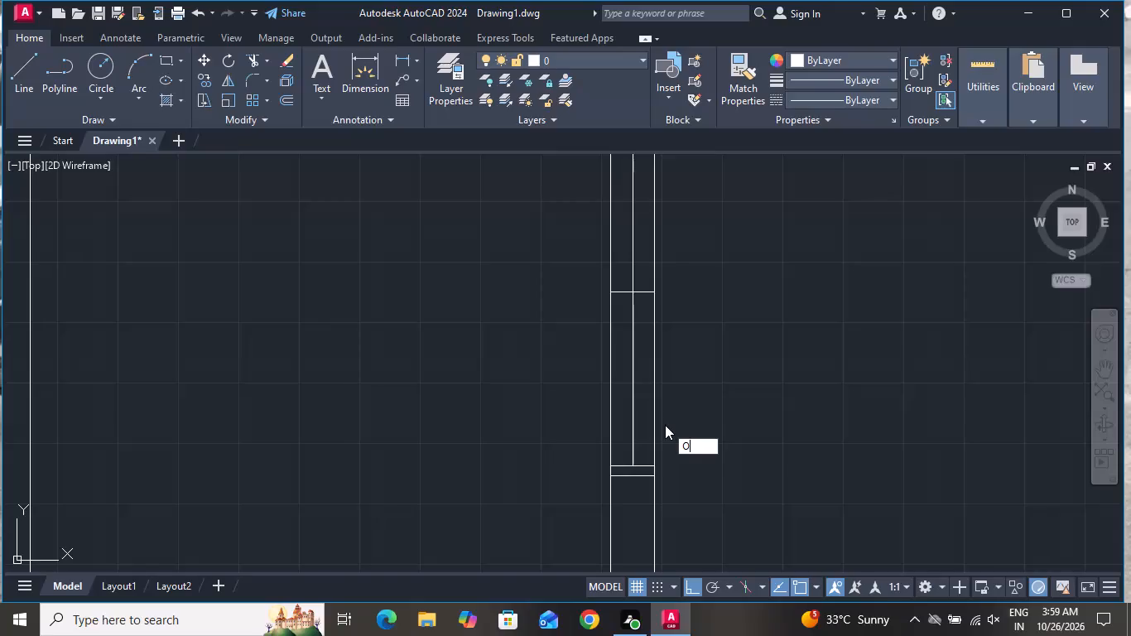
# Offset the vertical centre line of the east wall window 1" to the east and 1" to the west.
pyautogui.press('space')
pyautogui.press('1')
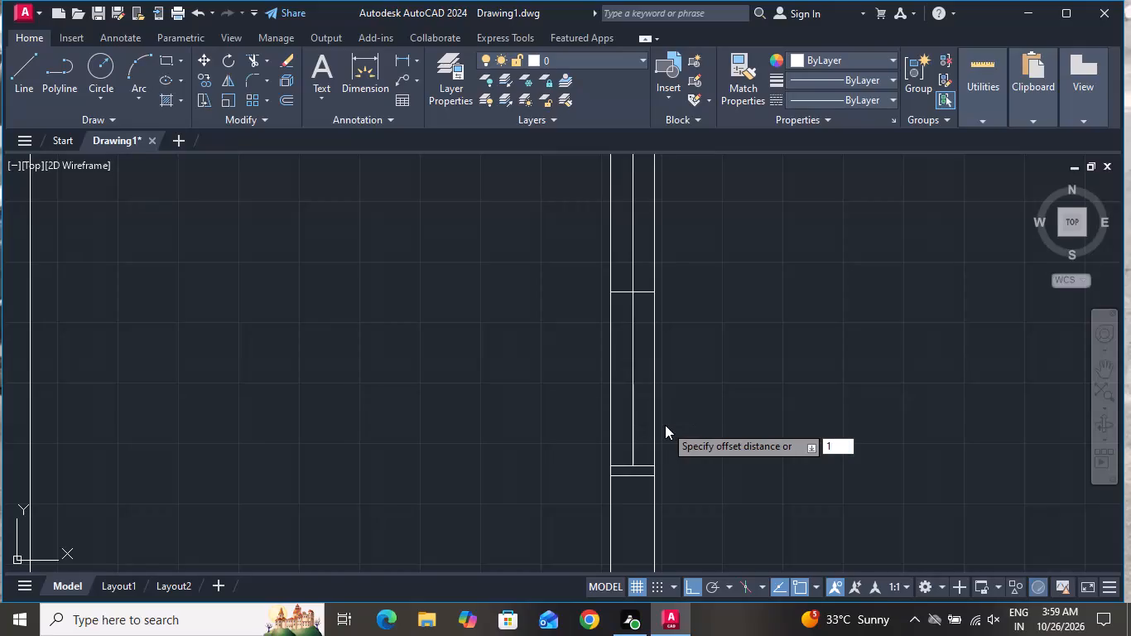
pyautogui.hotkey('shift', '"')
pyautogui.press('Return')
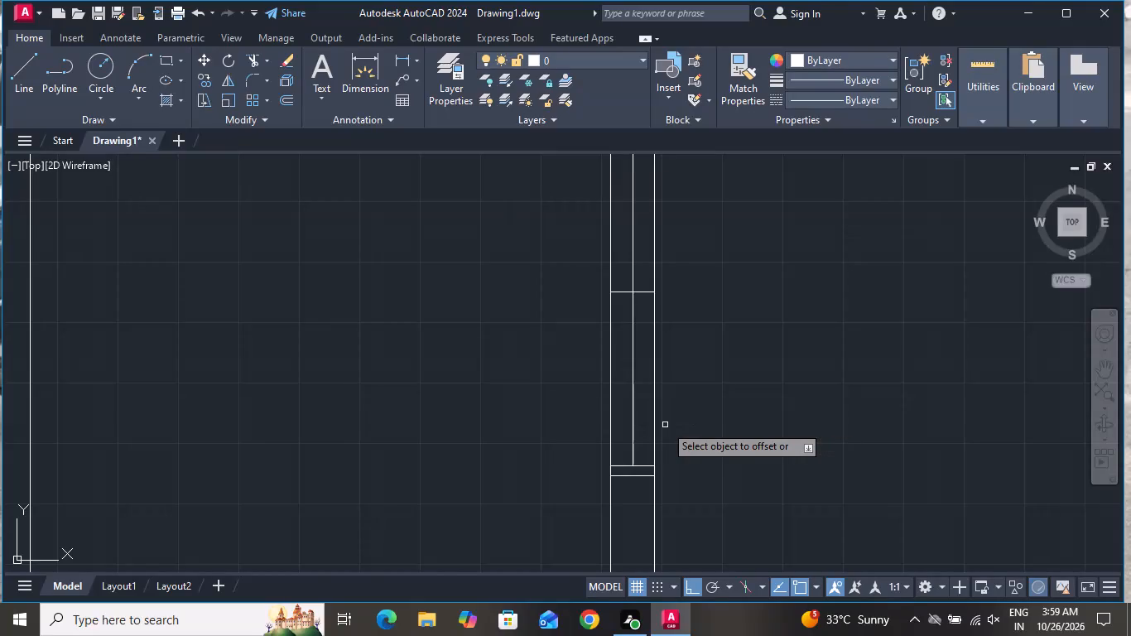
pyautogui.scroll(2, 623, 224)
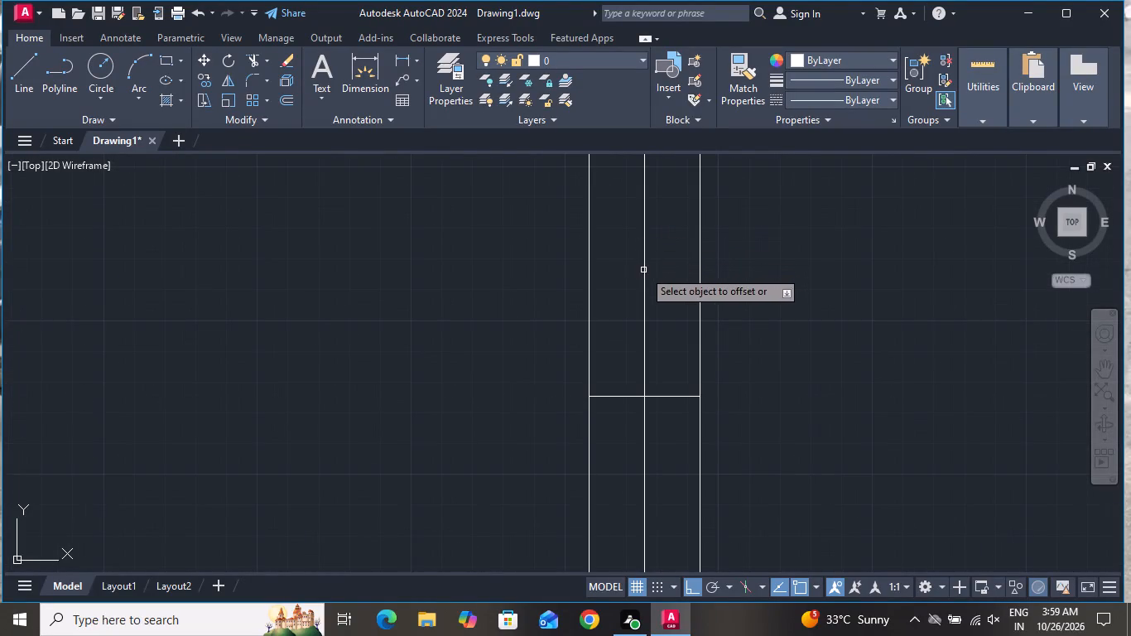
pyautogui.click(643, 271)
pyautogui.click(681, 272)
pyautogui.click(647, 306)
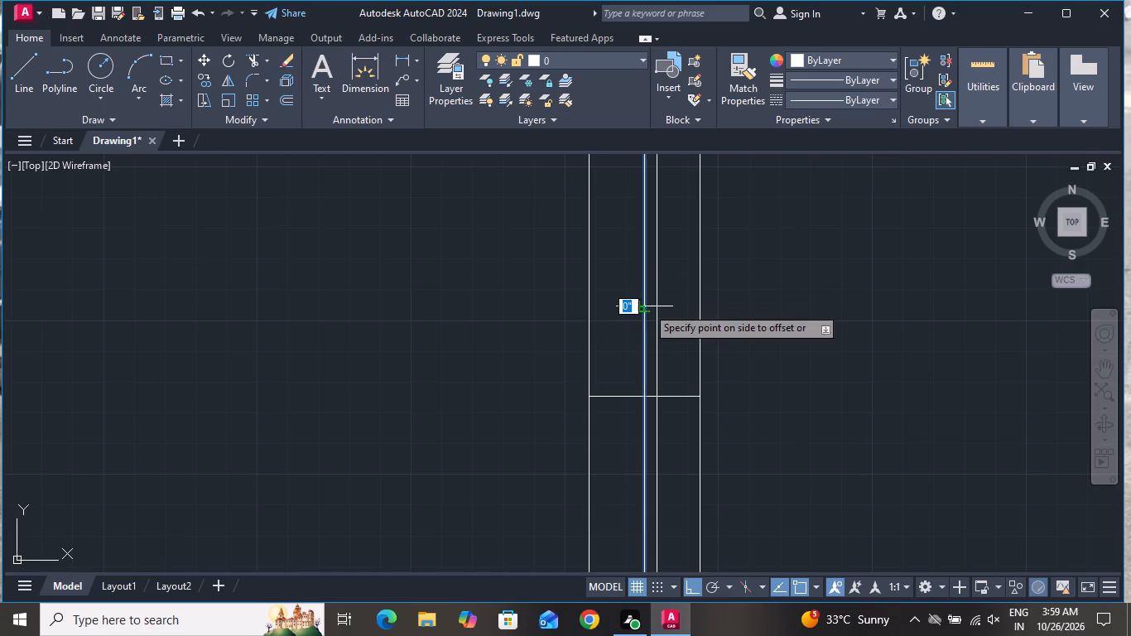
pyautogui.click(621, 325)
pyautogui.rightClick(616, 335)
pyautogui.click(636, 361)
# Delete the window's original vertical centre line and the short cross line at the middle of the opening.
pyautogui.scroll(3, 650, 388)
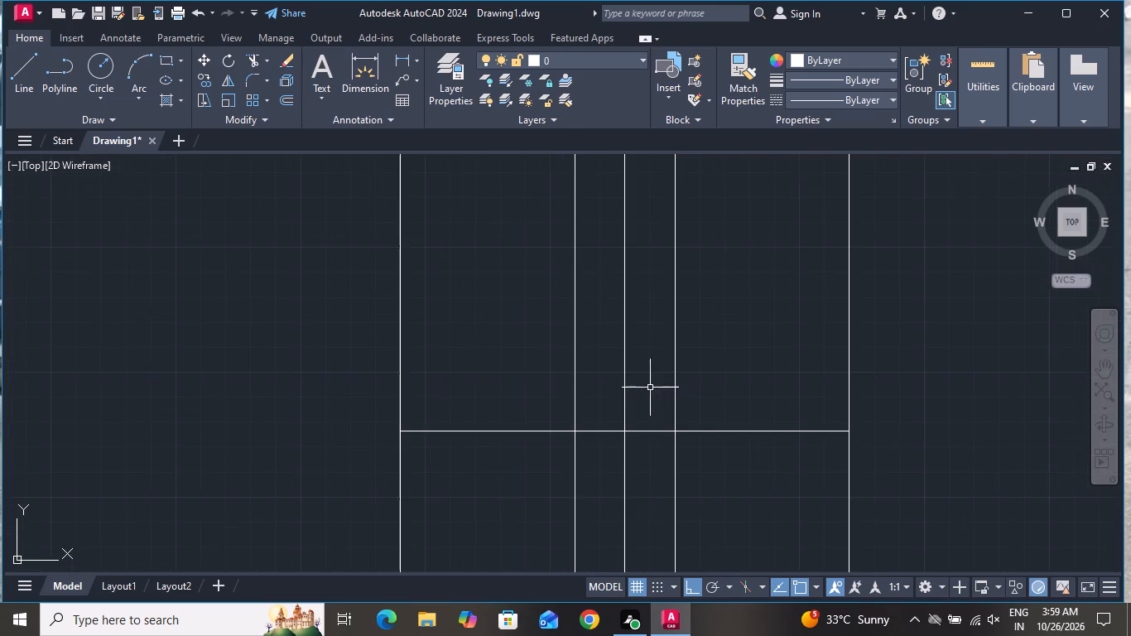
pyautogui.scroll(1, 641, 407)
pyautogui.click(647, 402)
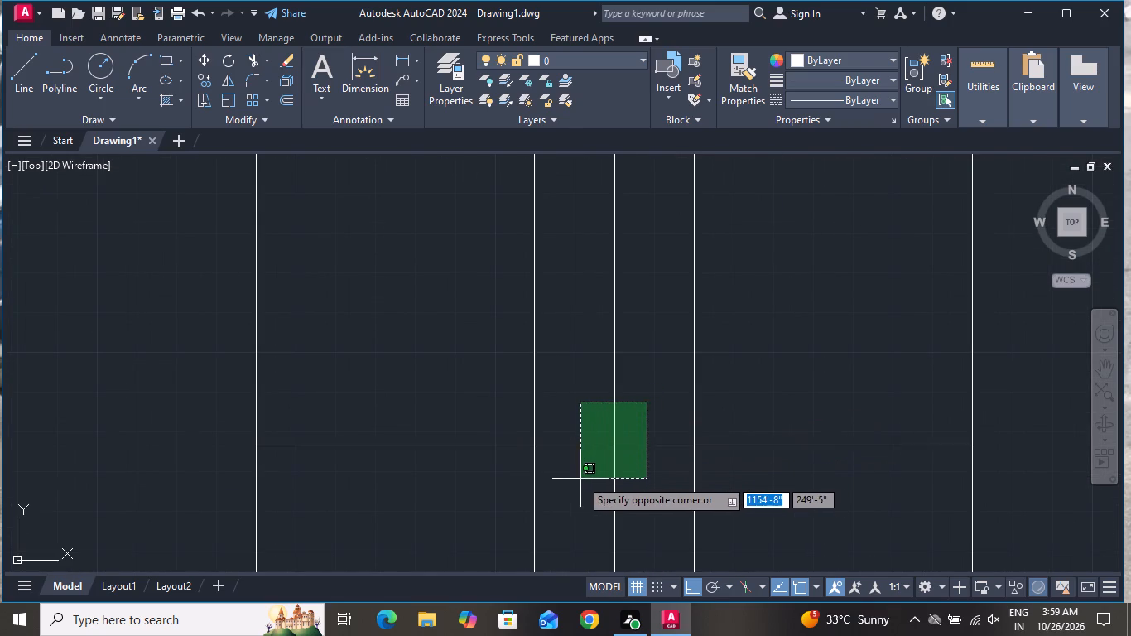
pyautogui.click(580, 479)
pyautogui.press('Delete')
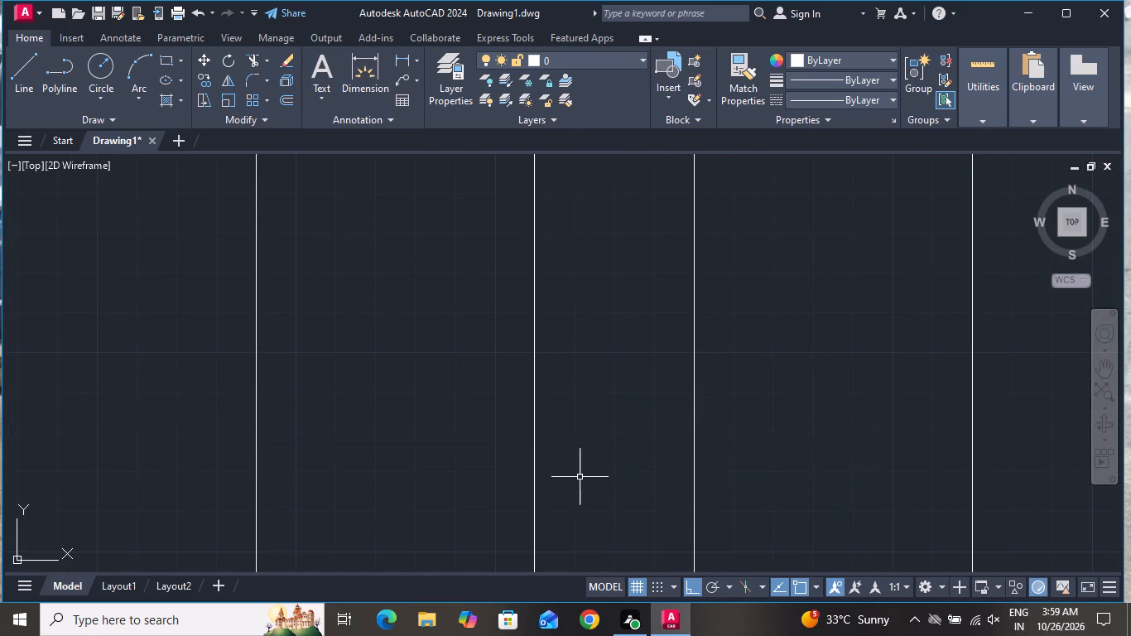
# Draw a short vertical line across the east end of the horizontal partition wall between the two west rooms.
pyautogui.scroll(-9, 581, 470)
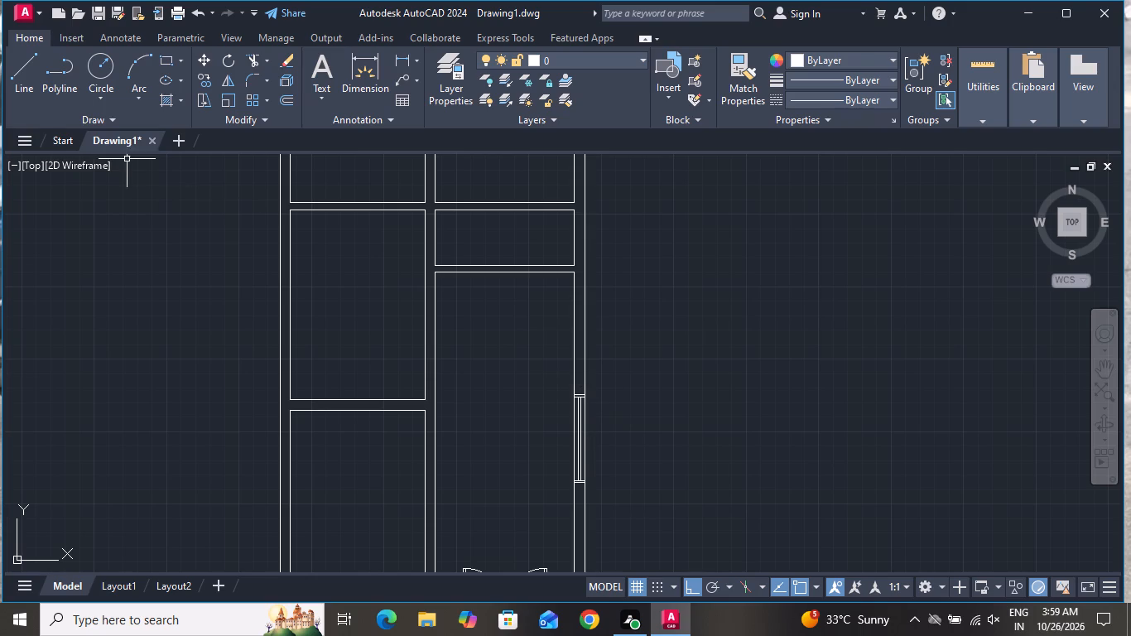
pyautogui.click(31, 59)
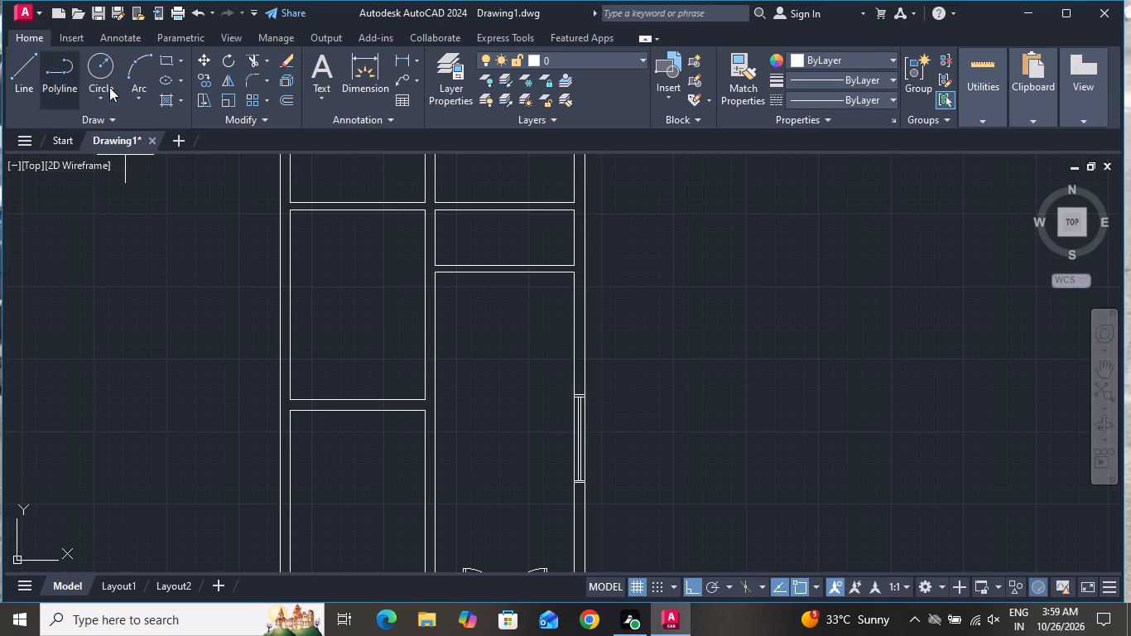
pyautogui.scroll(-2, 198, 147)
pyautogui.scroll(3, 347, 340)
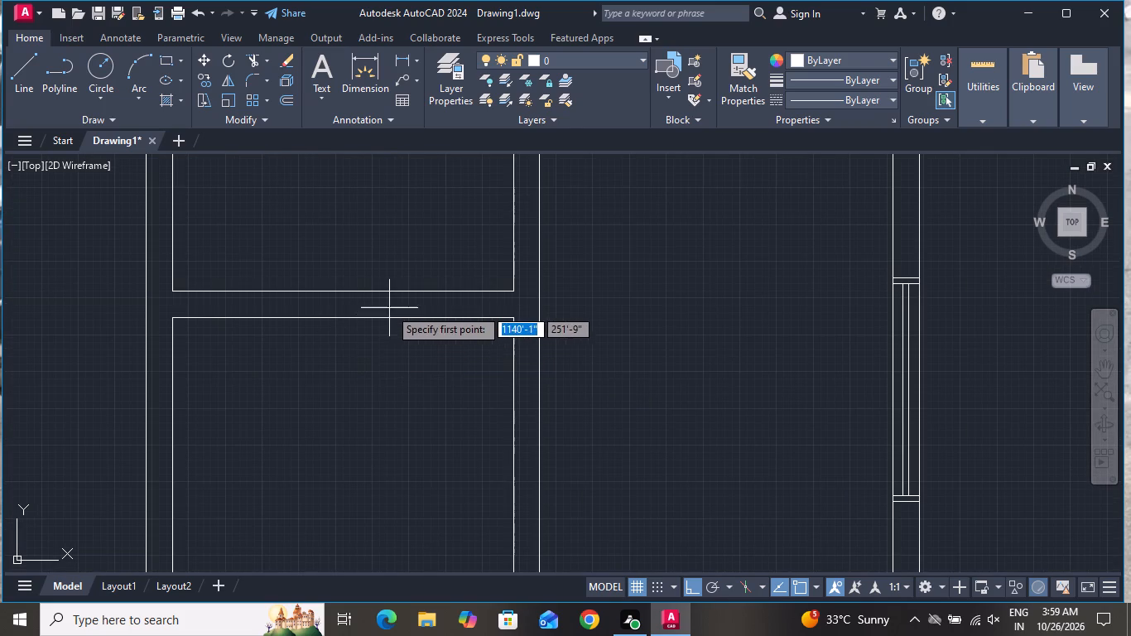
pyautogui.scroll(1, 489, 280)
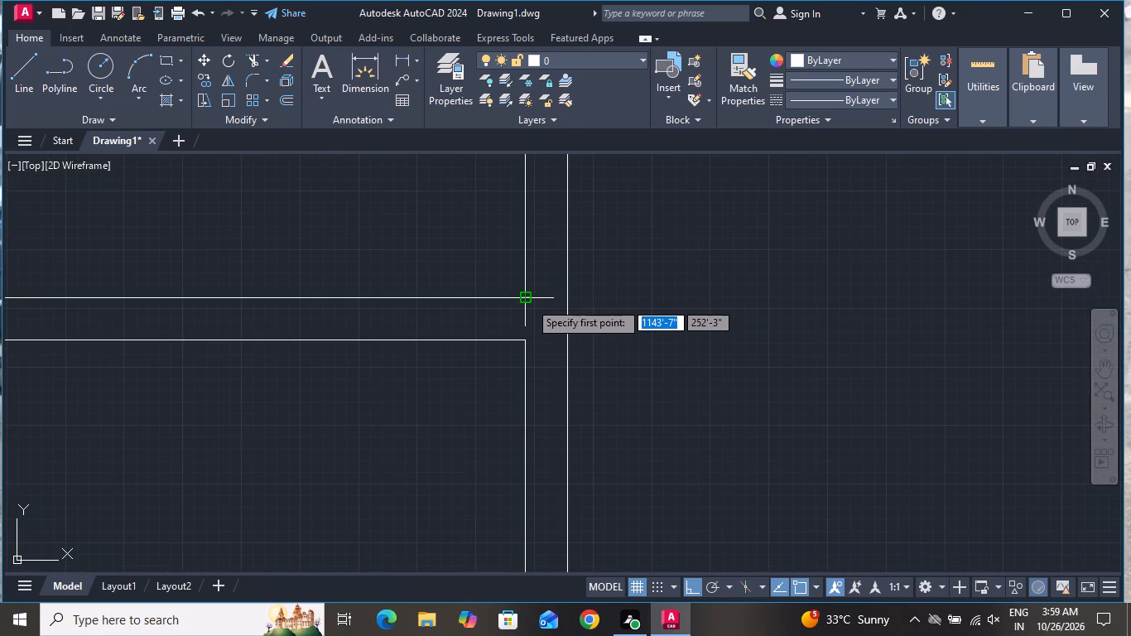
pyautogui.click(529, 298)
pyautogui.click(529, 344)
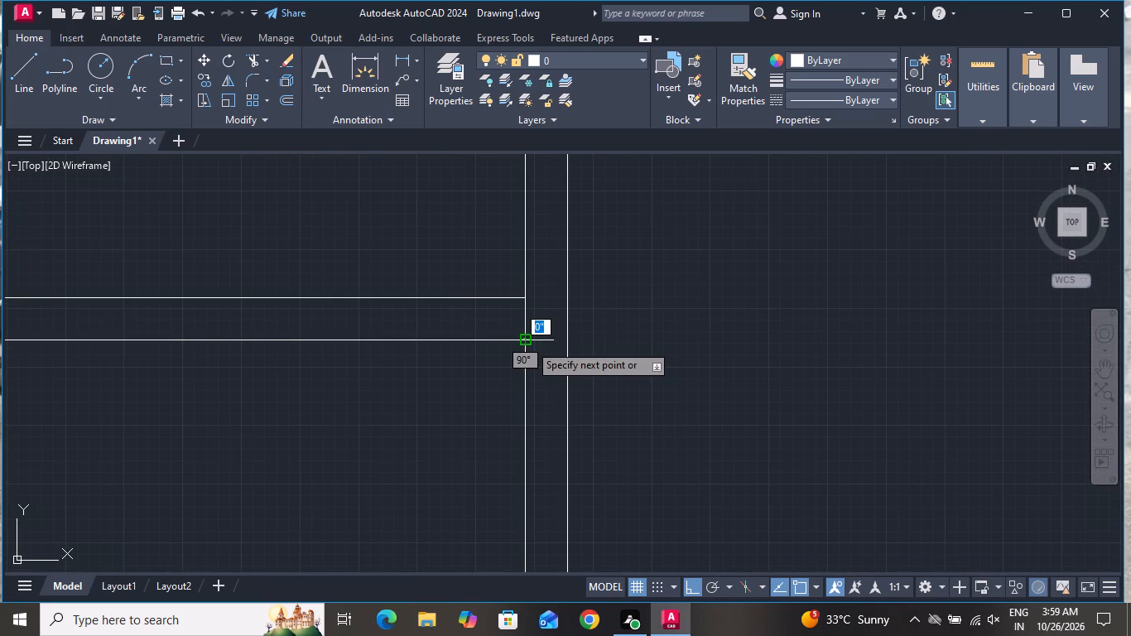
pyautogui.rightClick(529, 343)
pyautogui.click(559, 364)
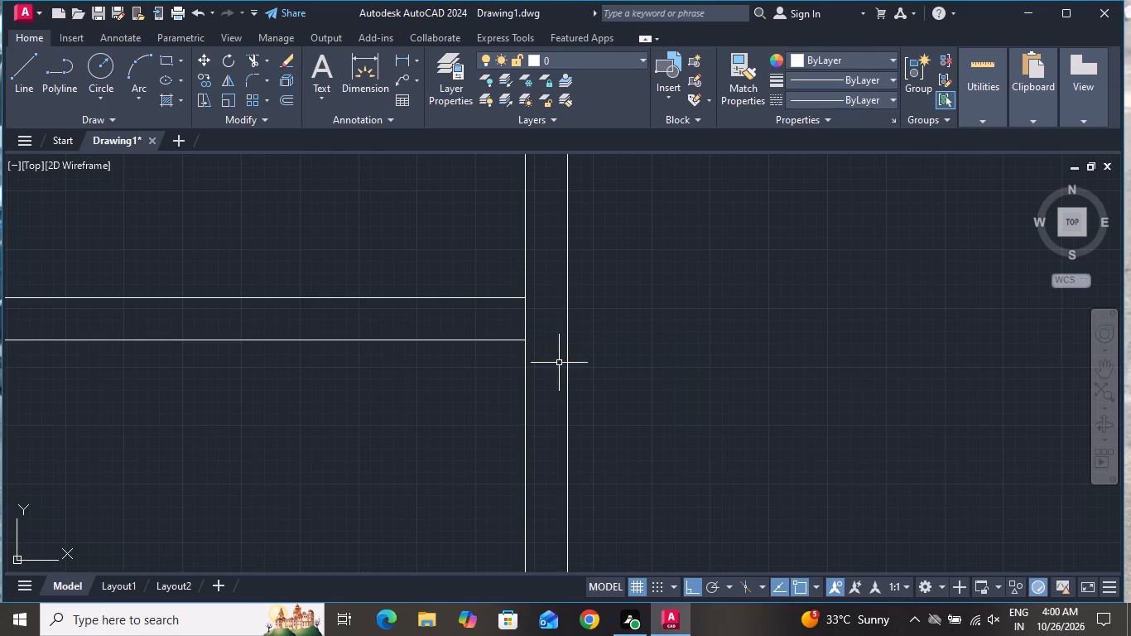
# Offset the short line at the partition wall's east end 3" to the west.
pyautogui.write('O')
pyautogui.press('space')
pyautogui.press('3')
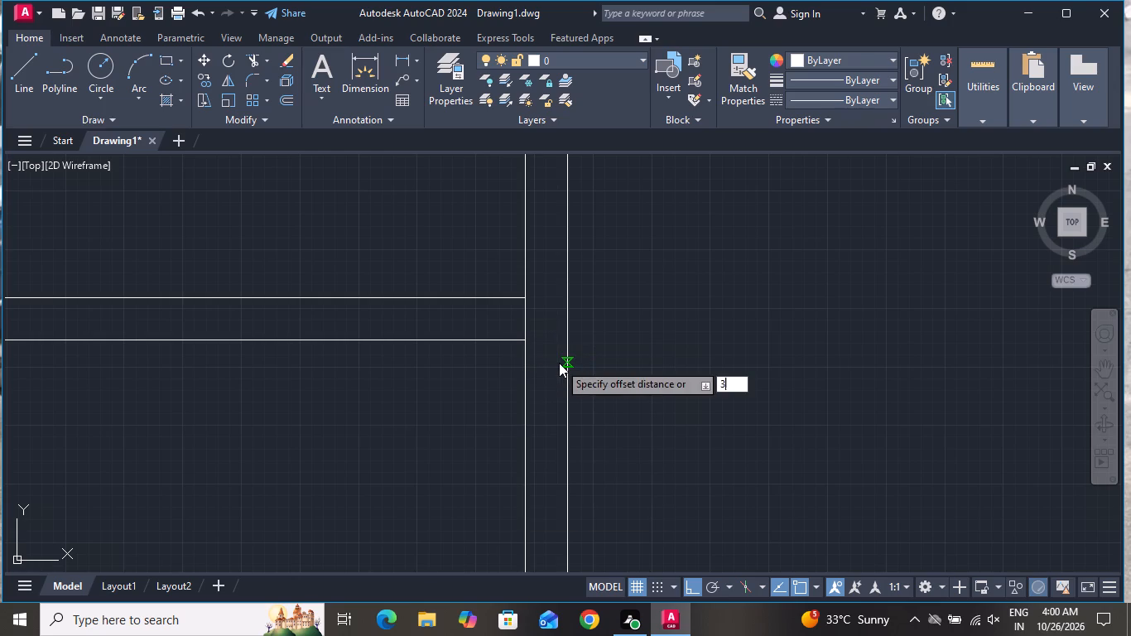
pyautogui.hotkey('shift', '"')
pyautogui.press('Return')
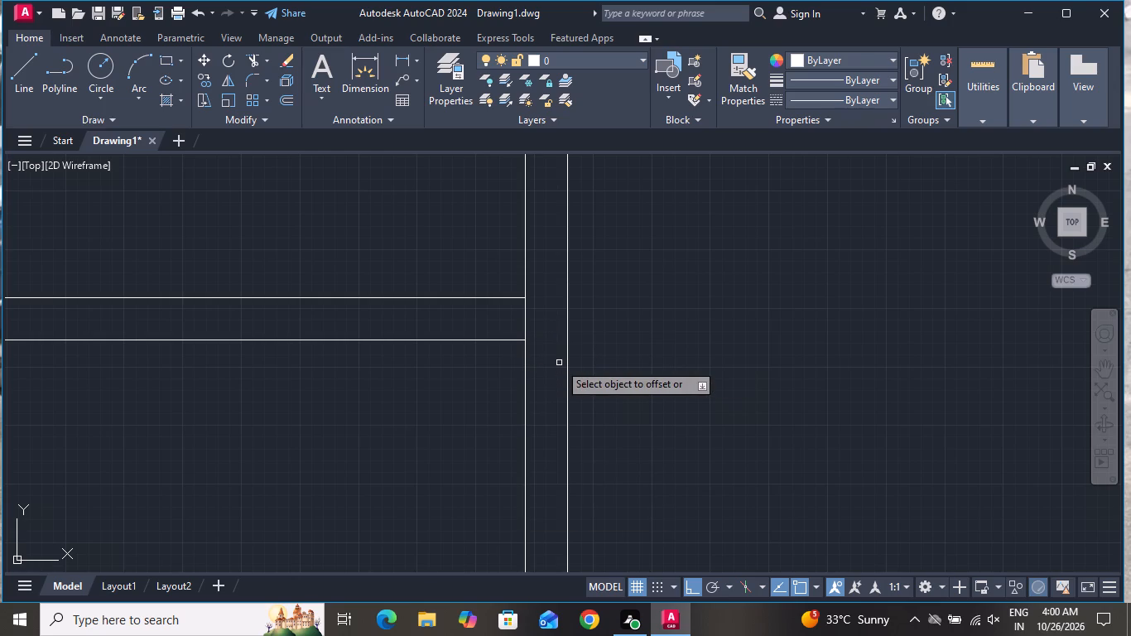
pyautogui.click(522, 313)
pyautogui.click(469, 325)
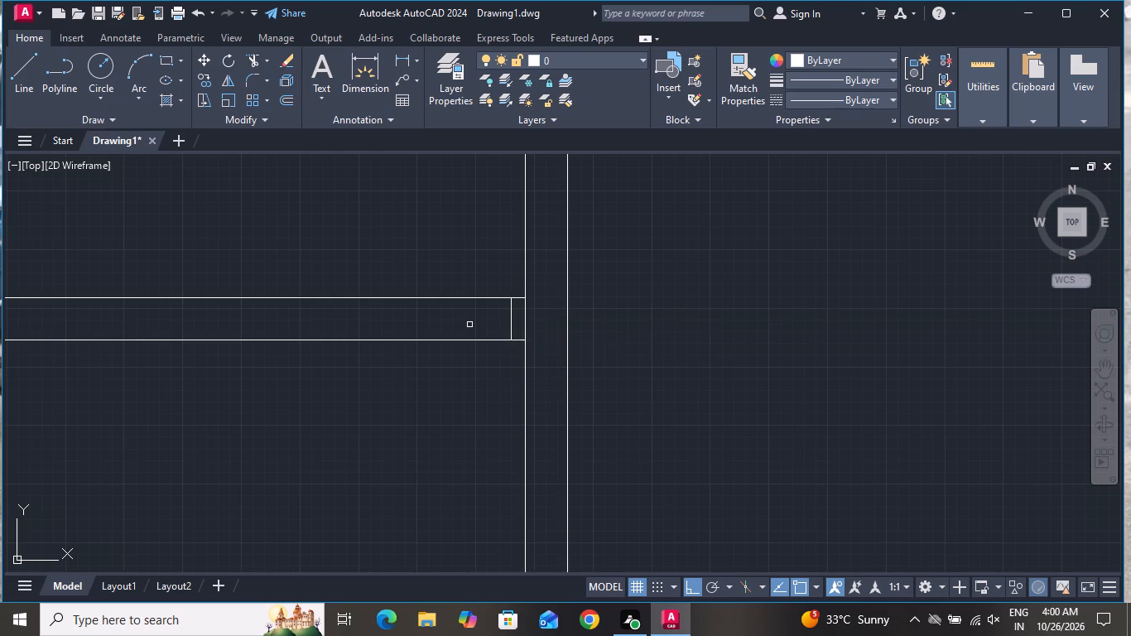
pyautogui.rightClick(469, 328)
pyautogui.click(485, 354)
# Offset the 3" line in the partition wall 3' to the west.
pyautogui.scroll(-2, 488, 356)
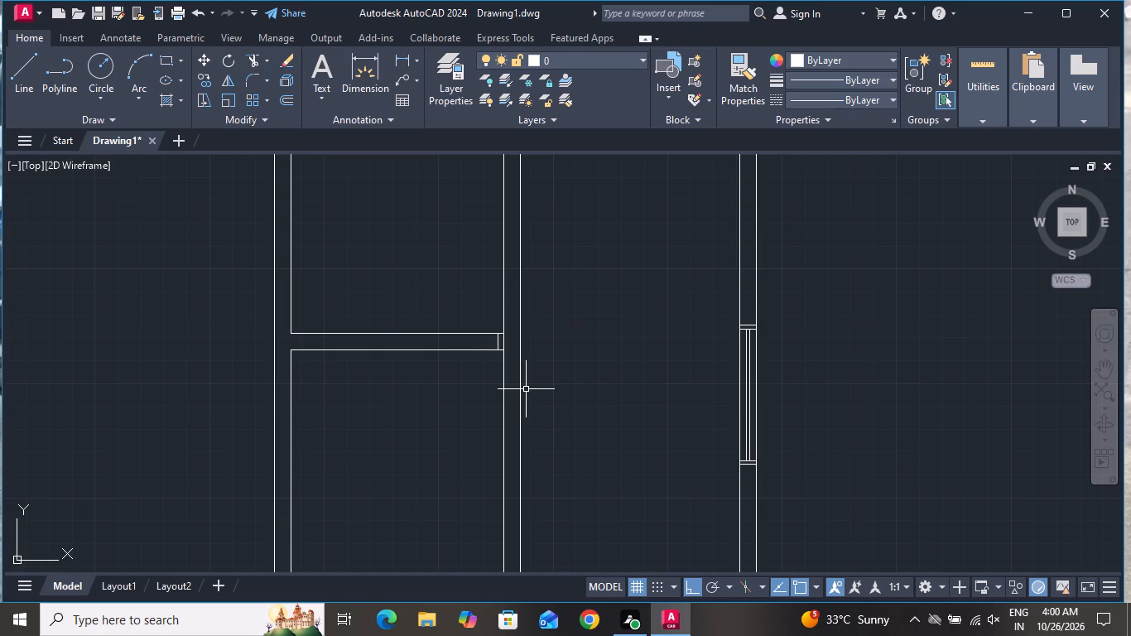
pyautogui.write("O 3'")
pyautogui.press('Return')
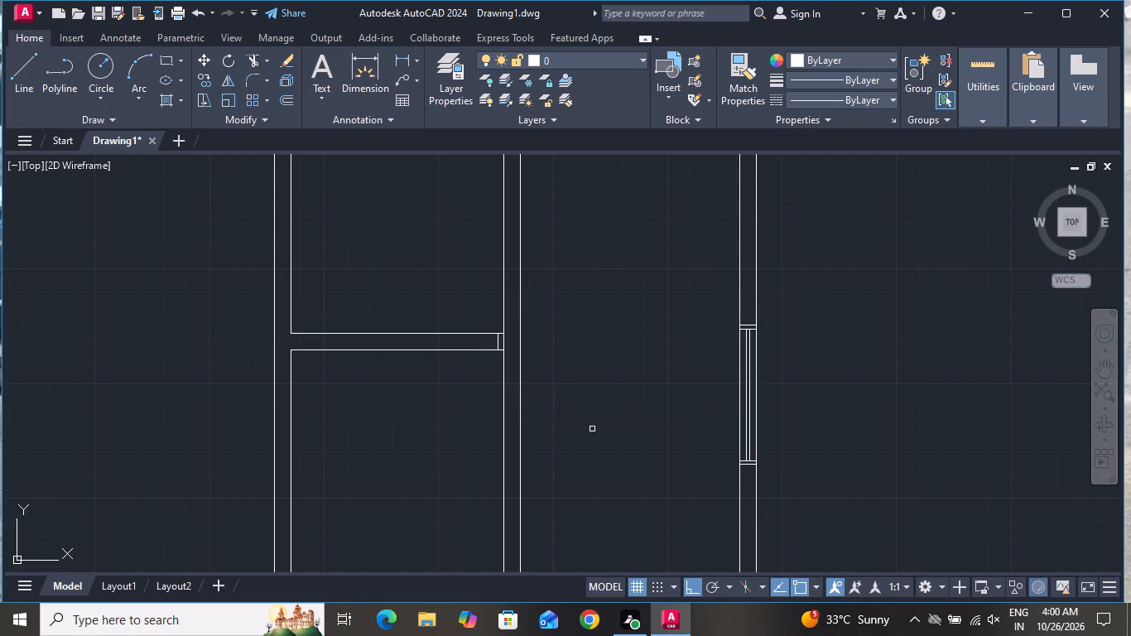
pyautogui.scroll(2, 481, 340)
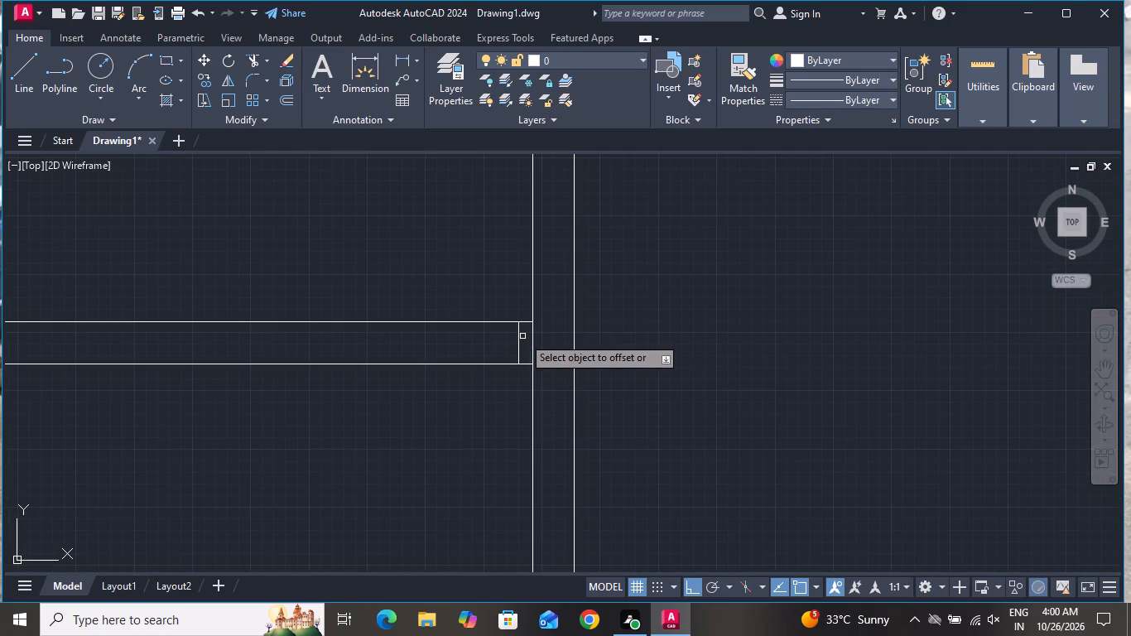
pyautogui.click(520, 339)
pyautogui.click(402, 350)
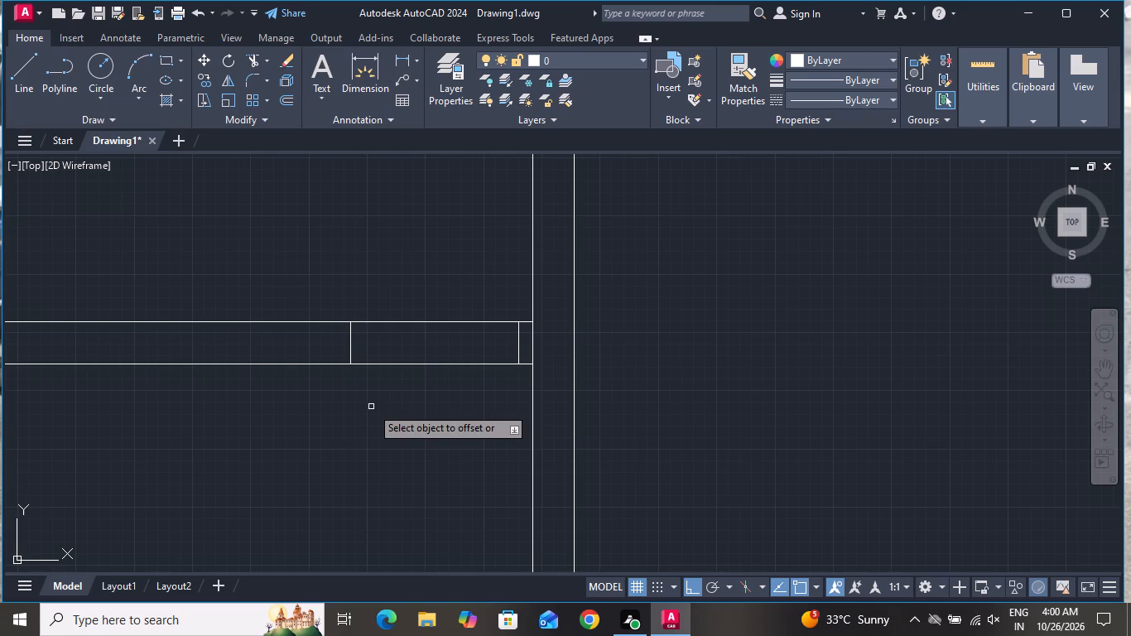
pyautogui.rightClick(370, 407)
pyautogui.click(409, 437)
# Offset the new cross line in the partition wall another 3' to the west.
pyautogui.press('o')
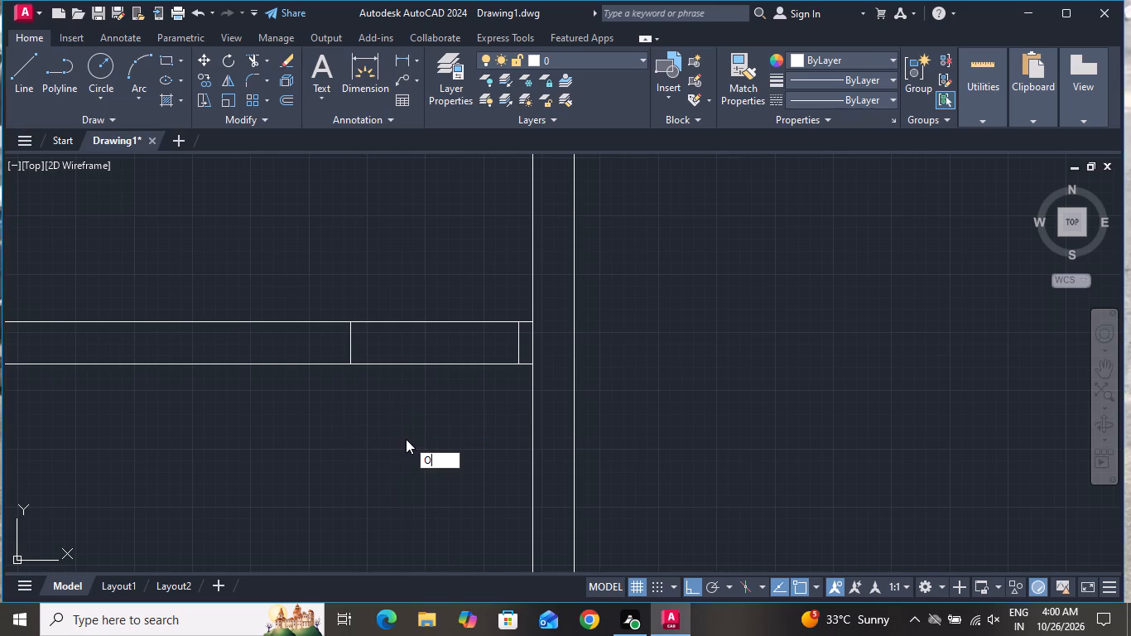
pyautogui.press('space')
pyautogui.press('3')
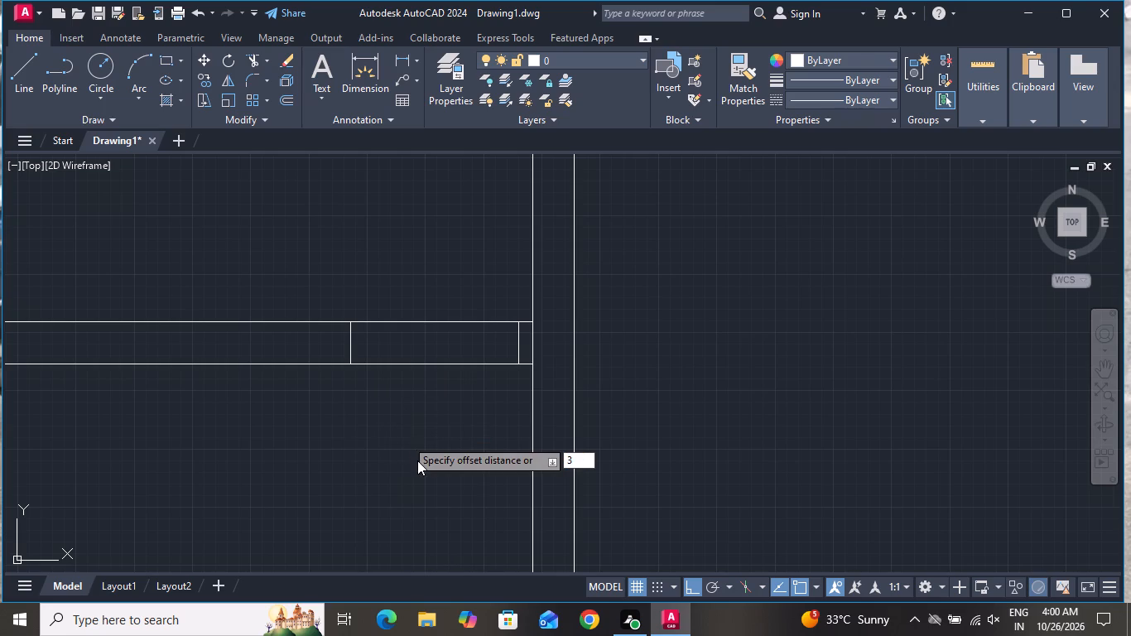
pyautogui.press("'")
pyautogui.press('Return')
pyautogui.click(352, 340)
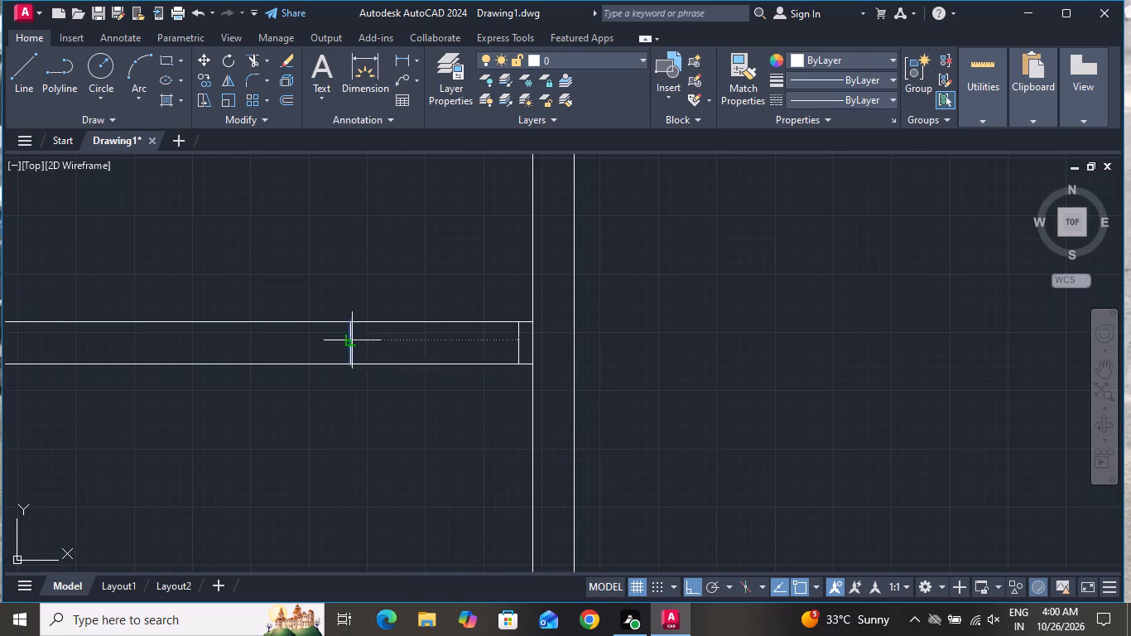
pyautogui.click(250, 349)
pyautogui.rightClick(252, 406)
pyautogui.click(282, 427)
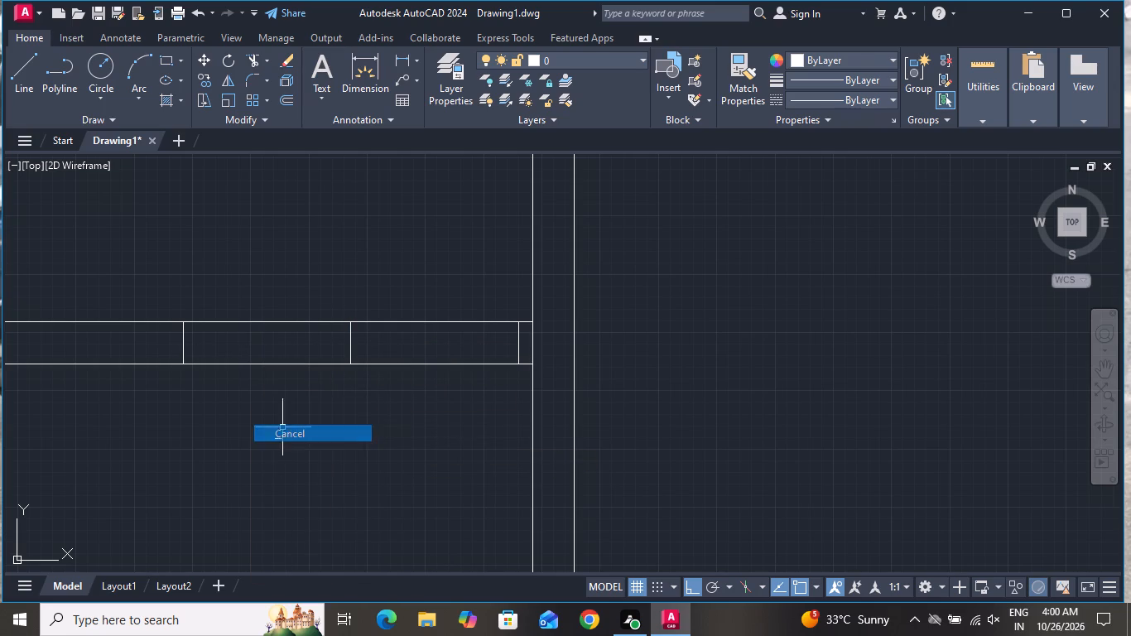
# Offset the westernmost cross line in the partition wall 3" further west.
pyautogui.press('o')
pyautogui.press('space')
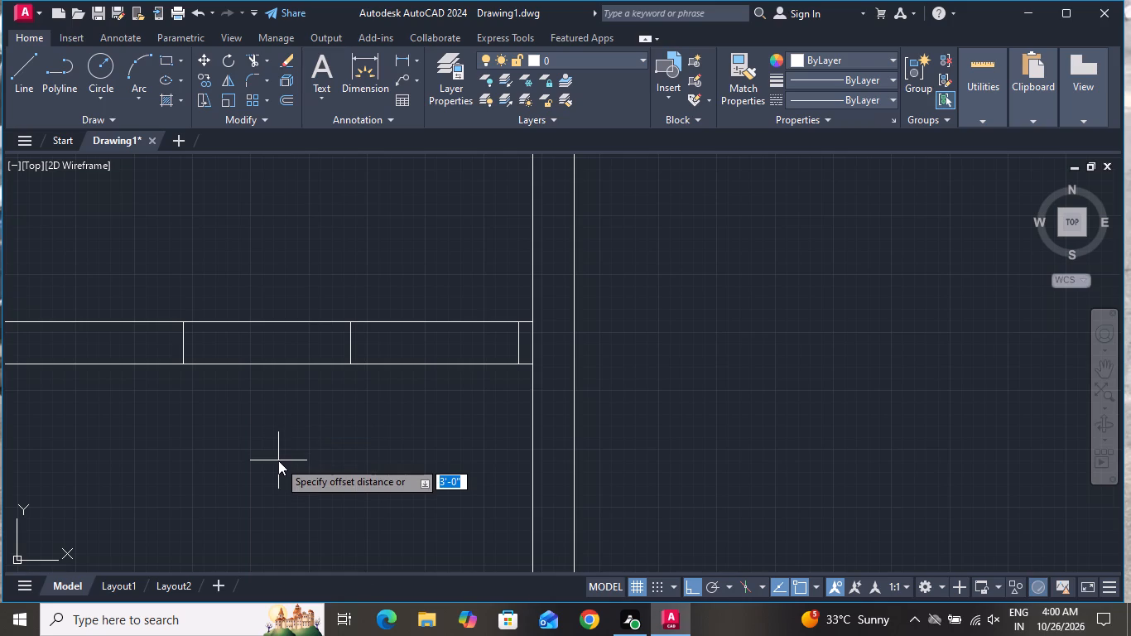
pyautogui.press('3')
pyautogui.hotkey('shift', '"')
pyautogui.press('Return')
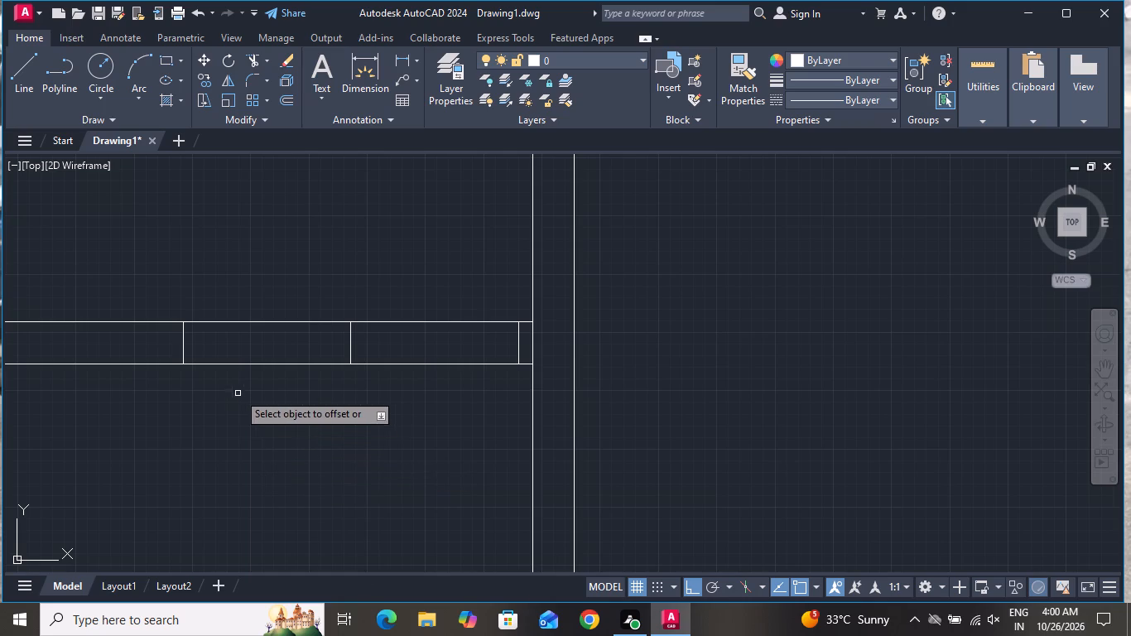
pyautogui.click(181, 340)
pyautogui.click(152, 342)
pyautogui.rightClick(152, 410)
pyautogui.click(173, 436)
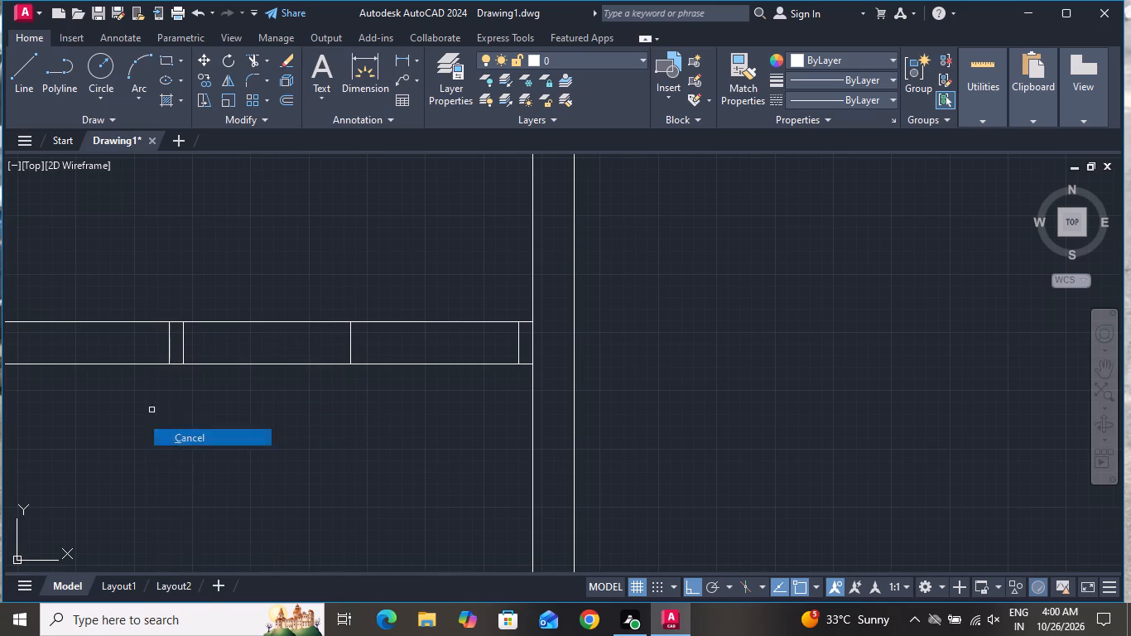
# Draw a 3' vertical door leaf line northward from the midpoint of the door opening's inner west end line.
pyautogui.scroll(-2, 200, 438)
pyautogui.click(26, 66)
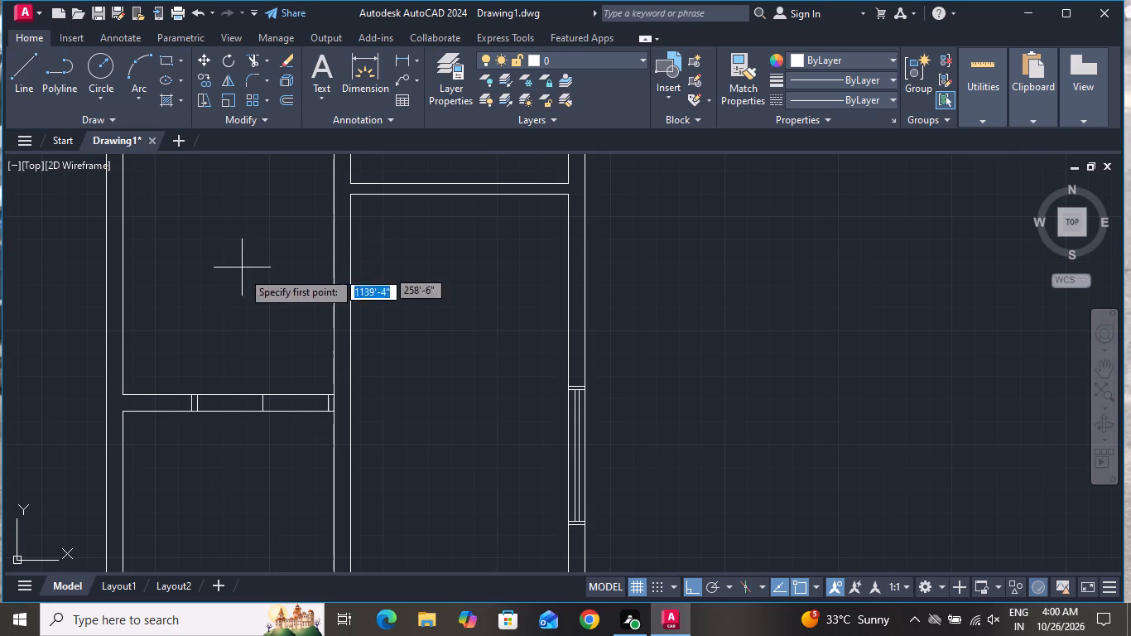
pyautogui.scroll(2, 261, 353)
pyautogui.click(93, 471)
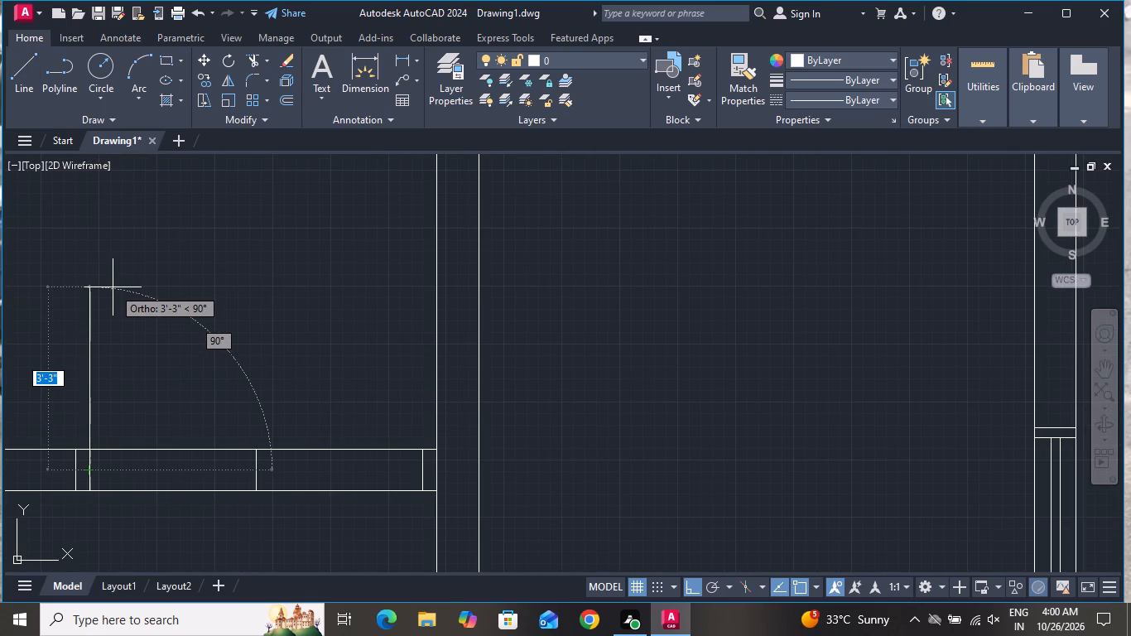
pyautogui.write("3'")
pyautogui.press('Return')
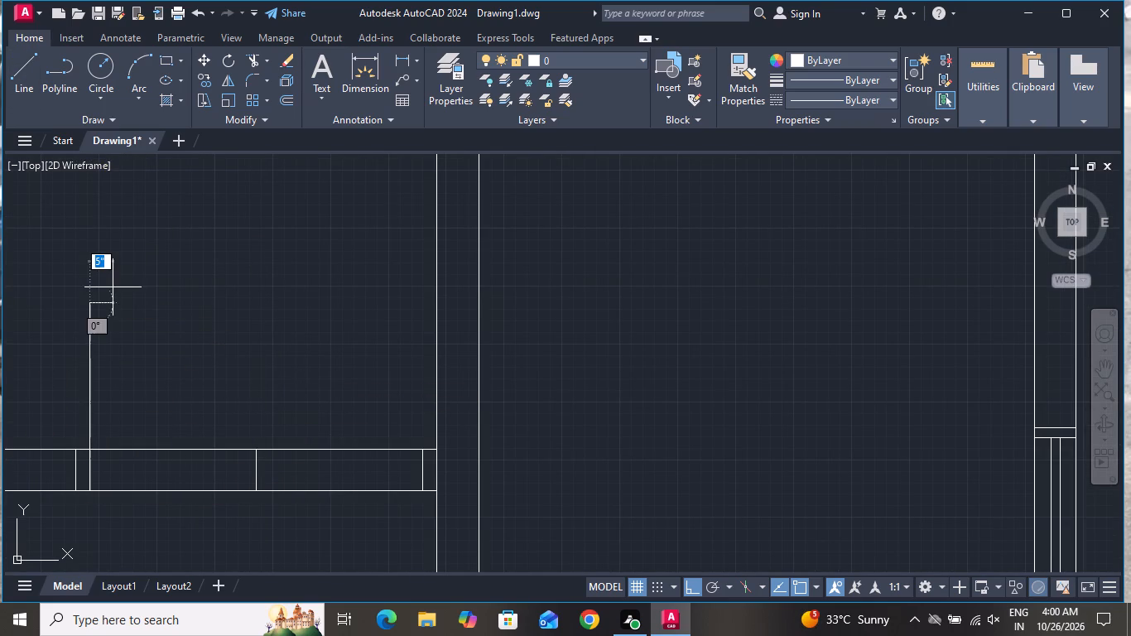
pyautogui.rightClick(145, 359)
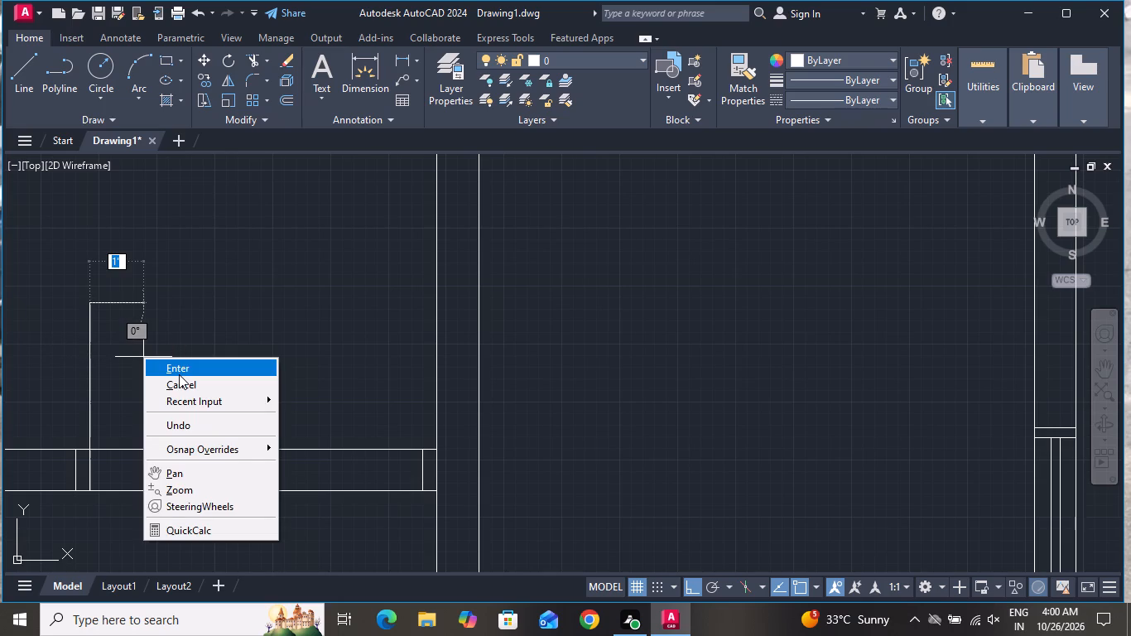
pyautogui.click(179, 375)
# Offset the 3' door leaf line 2" to the east to give the leaf its thickness.
pyautogui.press('o')
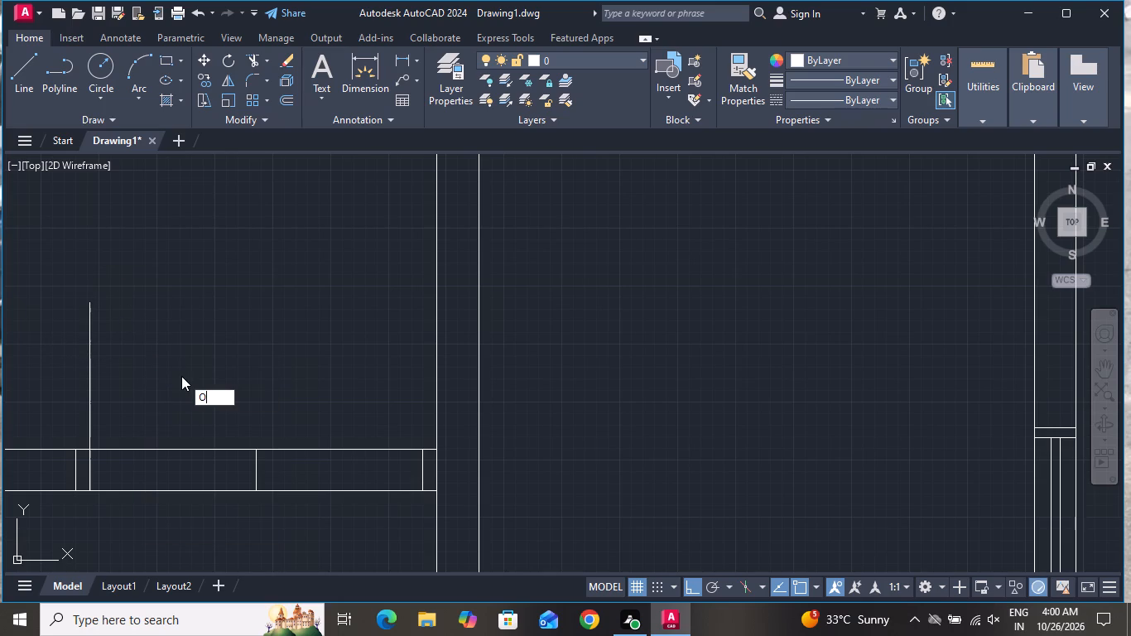
pyautogui.press('space')
pyautogui.press('2')
pyautogui.hotkey('shift', '"')
pyautogui.press('Return')
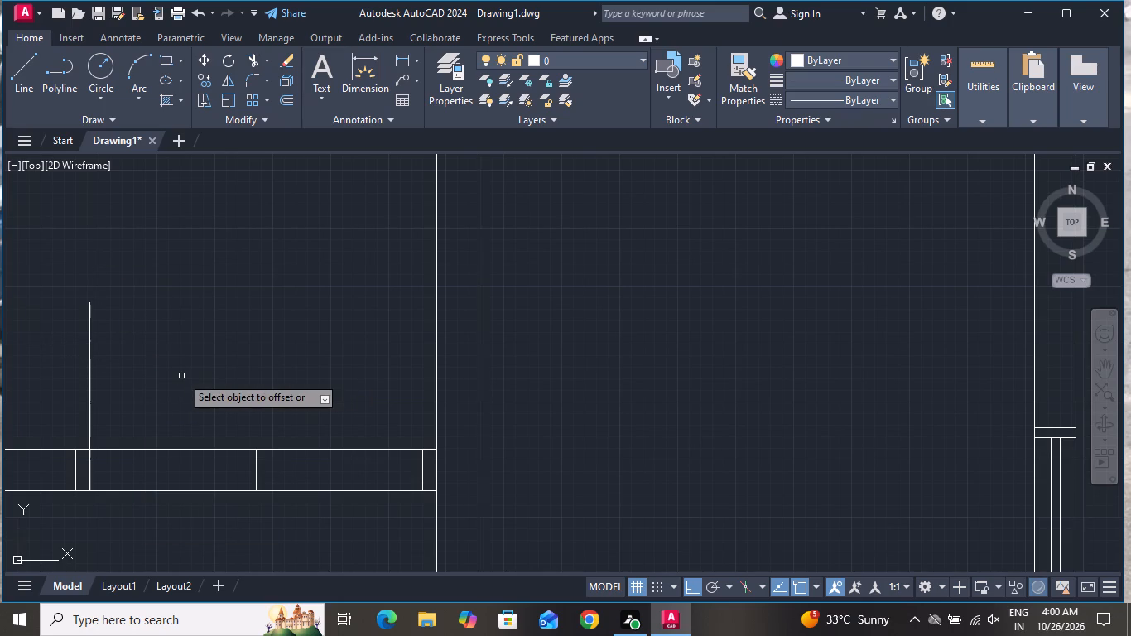
pyautogui.click(89, 387)
pyautogui.click(108, 377)
pyautogui.rightClick(108, 377)
pyautogui.click(132, 397)
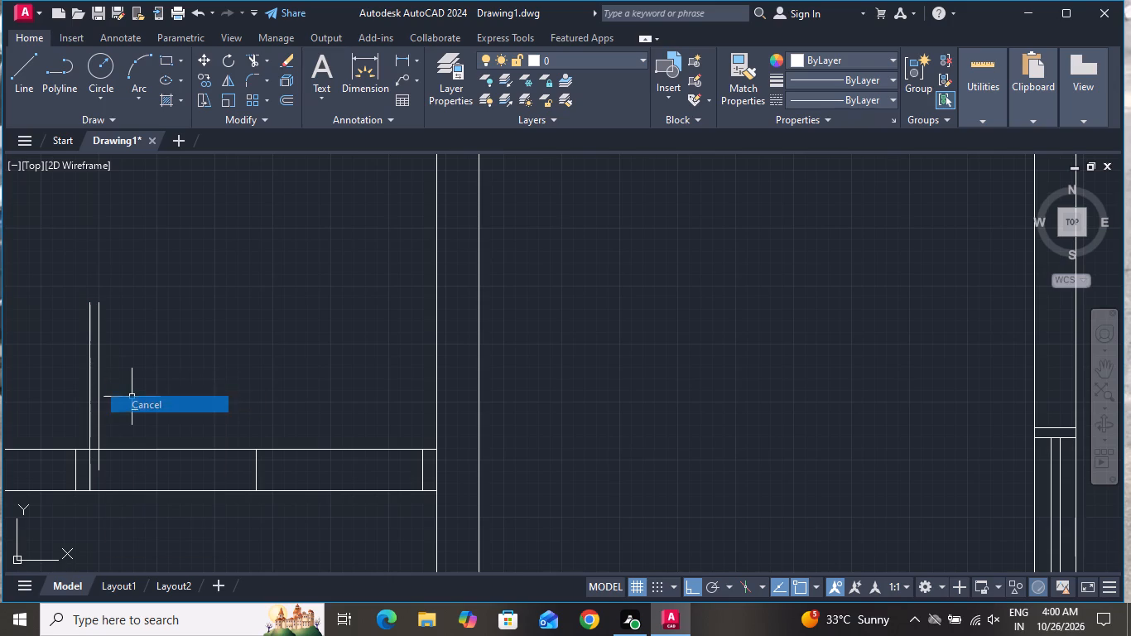
# Draw a three-point arc from the opening's centre-line midpoint through the west leaf's north-east corner to its north-west corner.
pyautogui.write('A')
pyautogui.press('space')
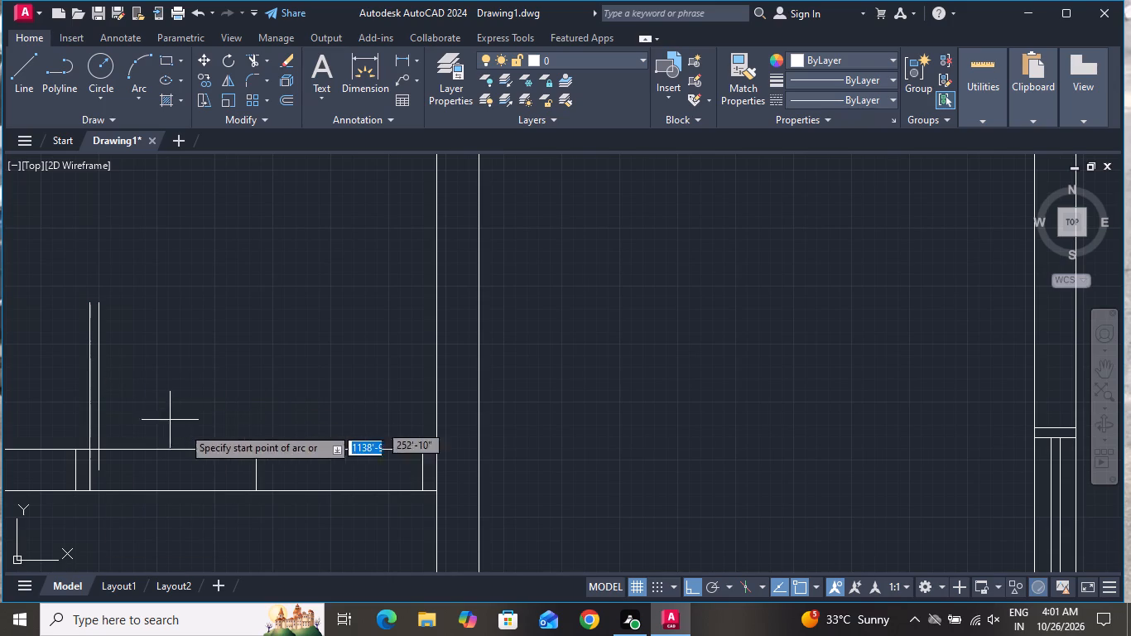
pyautogui.click(255, 469)
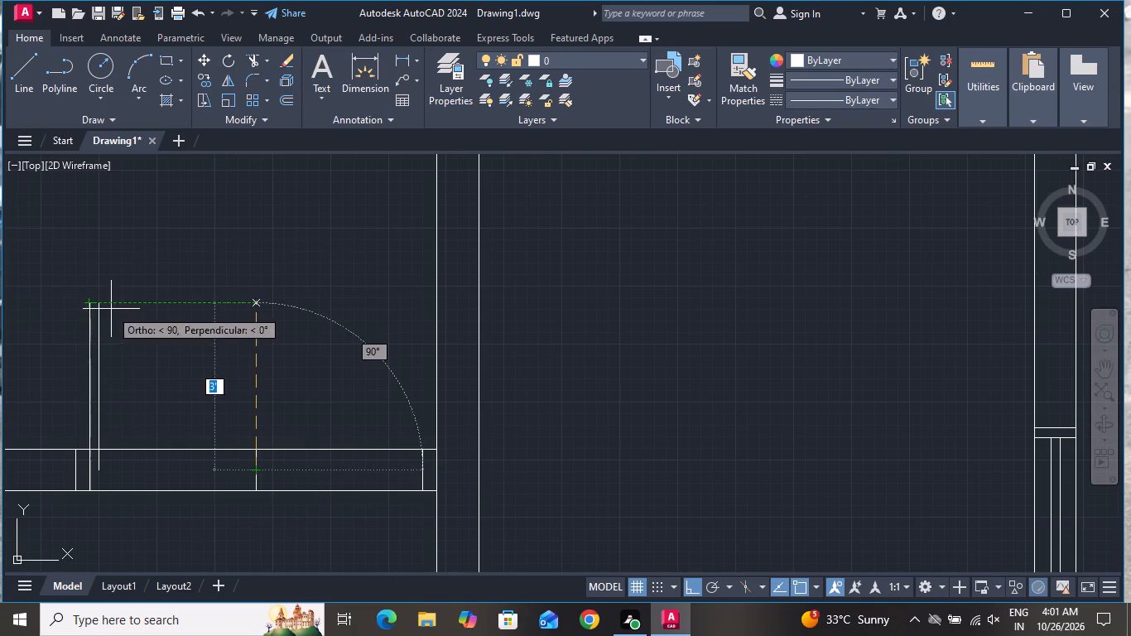
pyautogui.scroll(3, 99, 302)
pyautogui.click(90, 301)
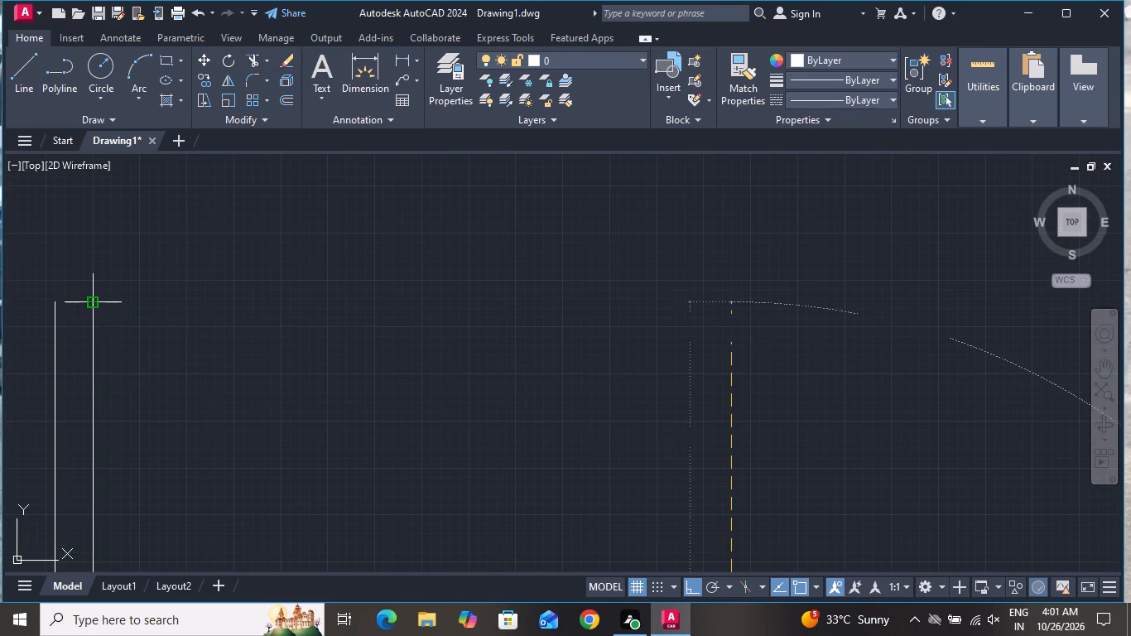
pyautogui.click(58, 302)
pyautogui.scroll(-1, 132, 293)
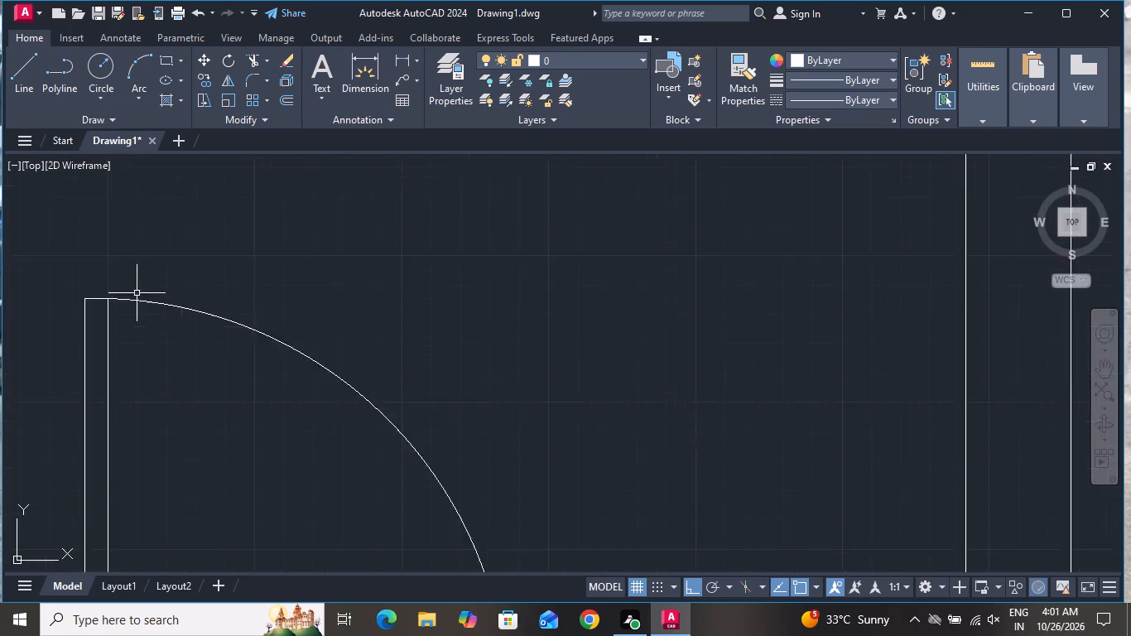
pyautogui.scroll(-4, 138, 293)
# Mirror the west door leaf and its swing arc about the opening's vertical centre line, keeping the source objects.
pyautogui.click(242, 281)
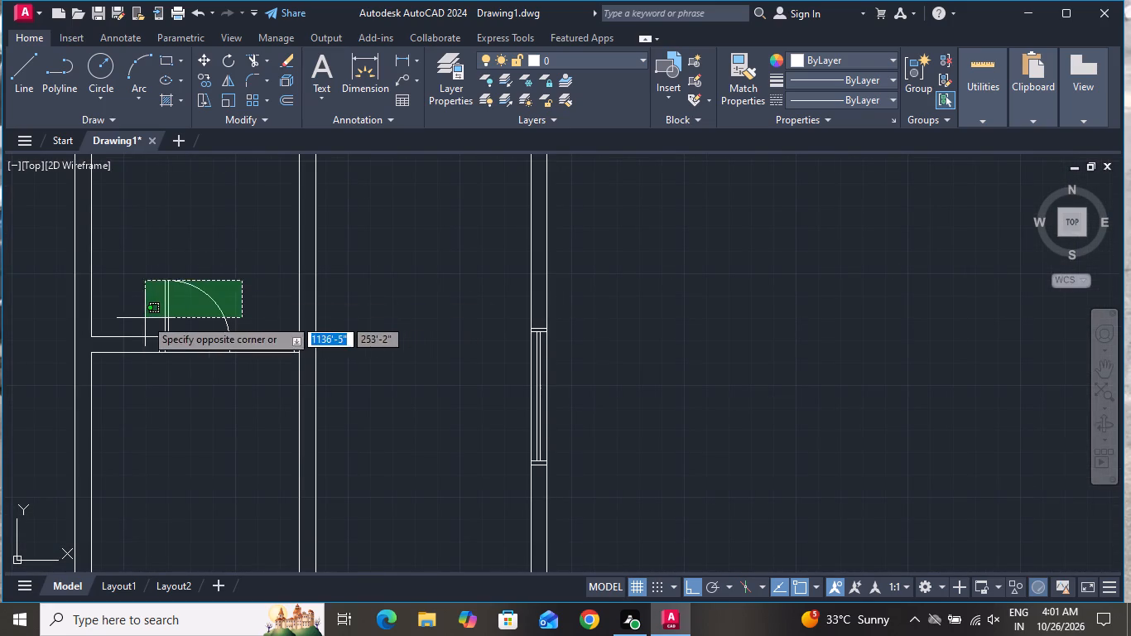
pyautogui.click(145, 318)
pyautogui.write('MI')
pyautogui.press('space')
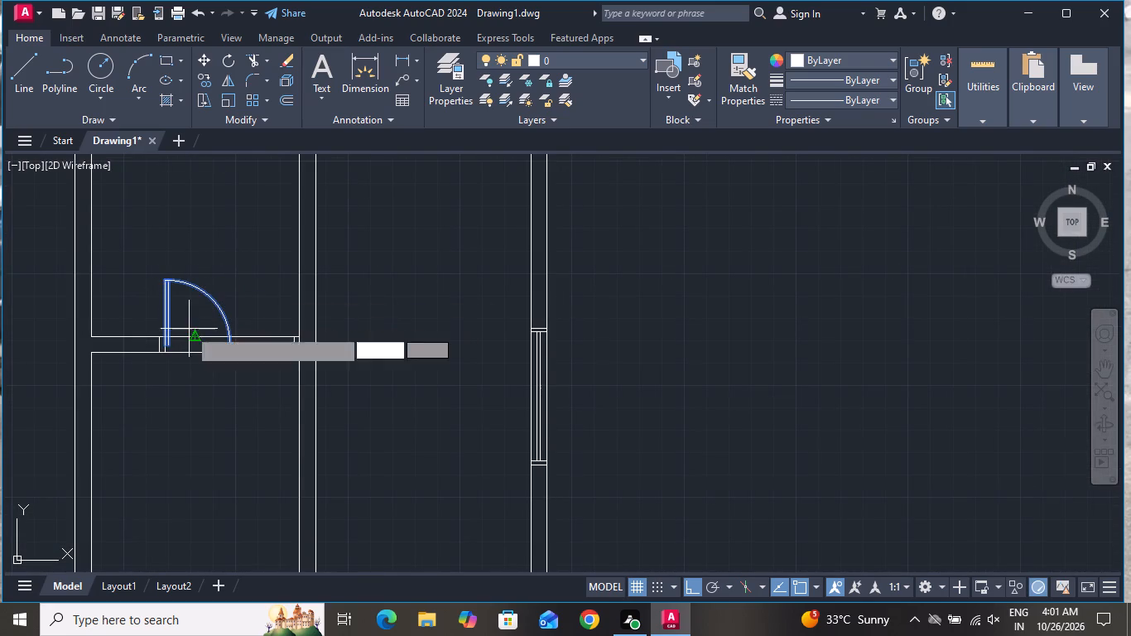
pyautogui.scroll(2, 238, 354)
pyautogui.click(215, 332)
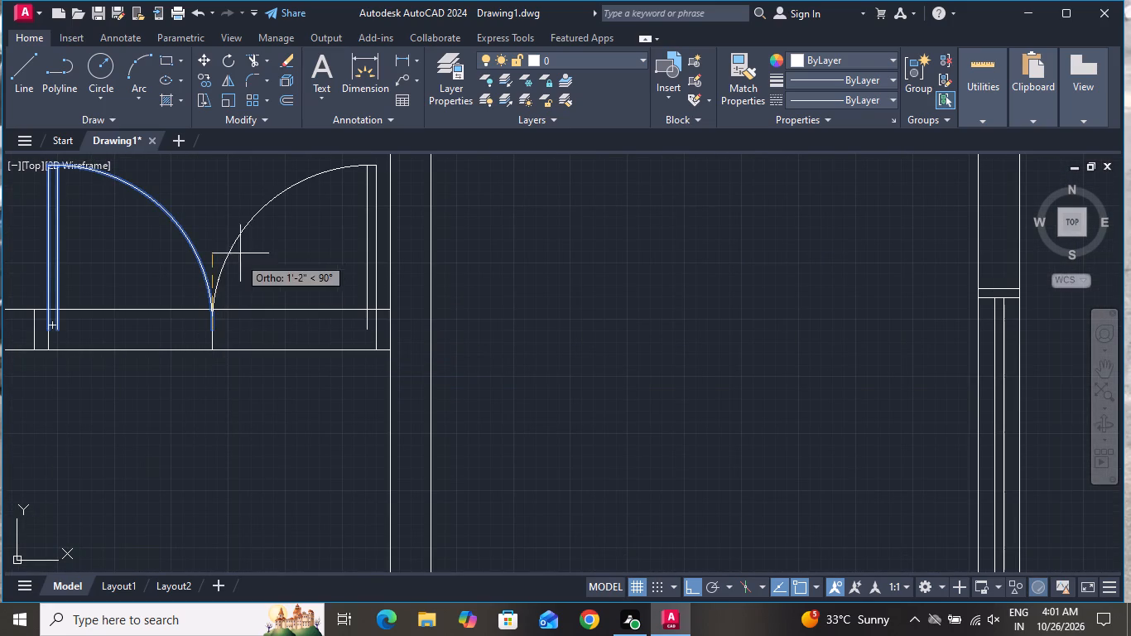
pyautogui.click(249, 225)
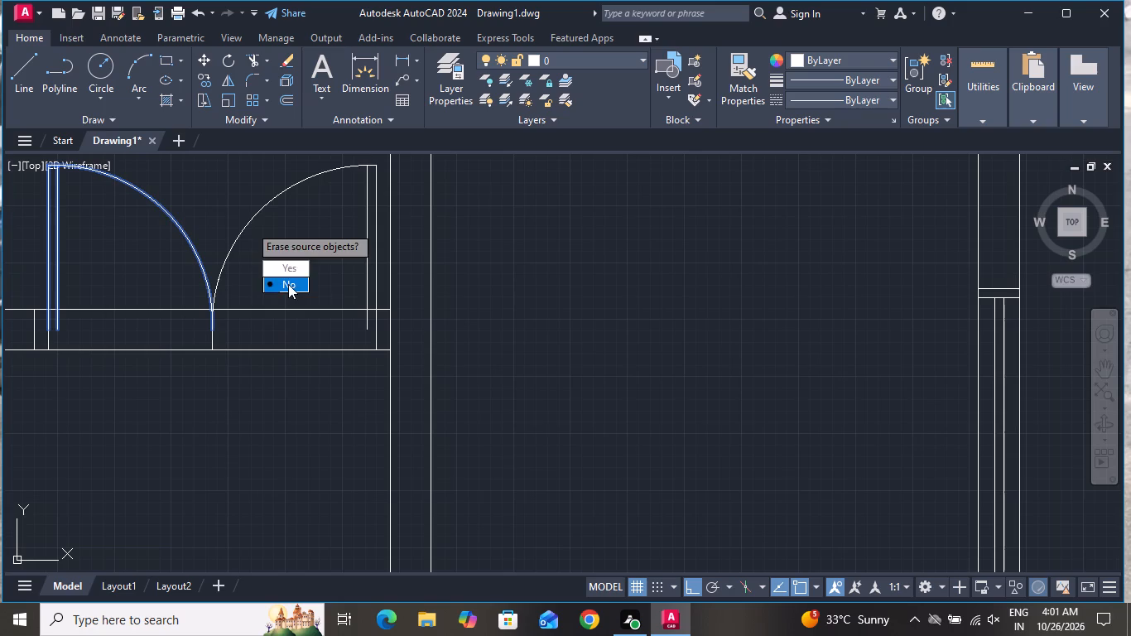
pyautogui.moveTo(288, 284); pyautogui.dragTo(249, 225)
# Draw a 2" line closing the south end of the west door leaf.
pyautogui.click(33, 70)
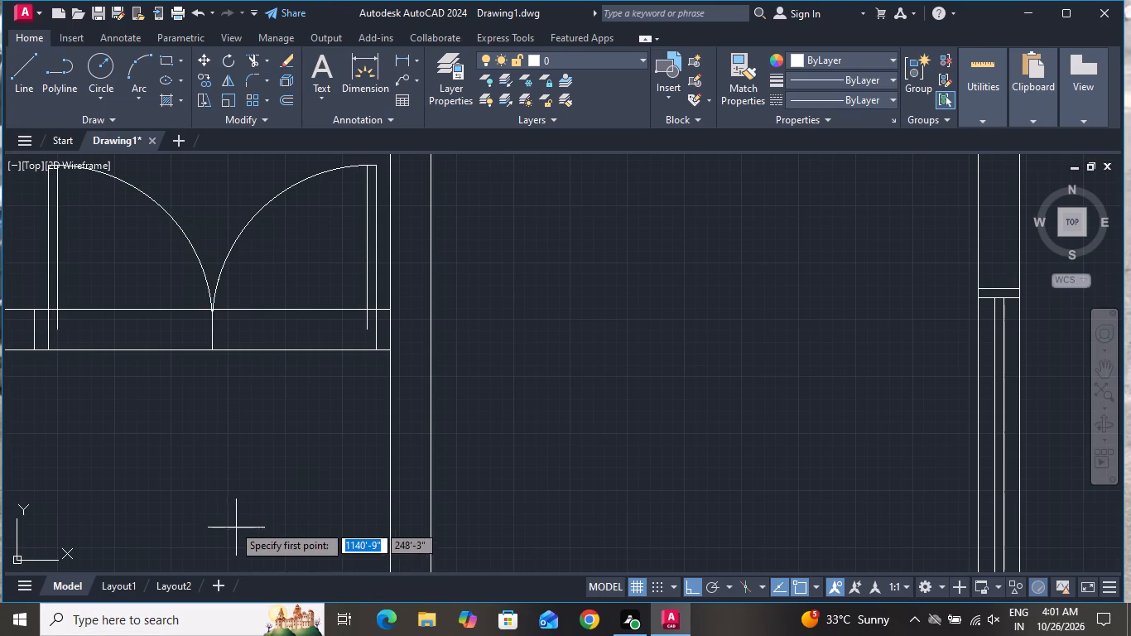
pyautogui.scroll(3, 48, 277)
pyautogui.scroll(-2, 127, 401)
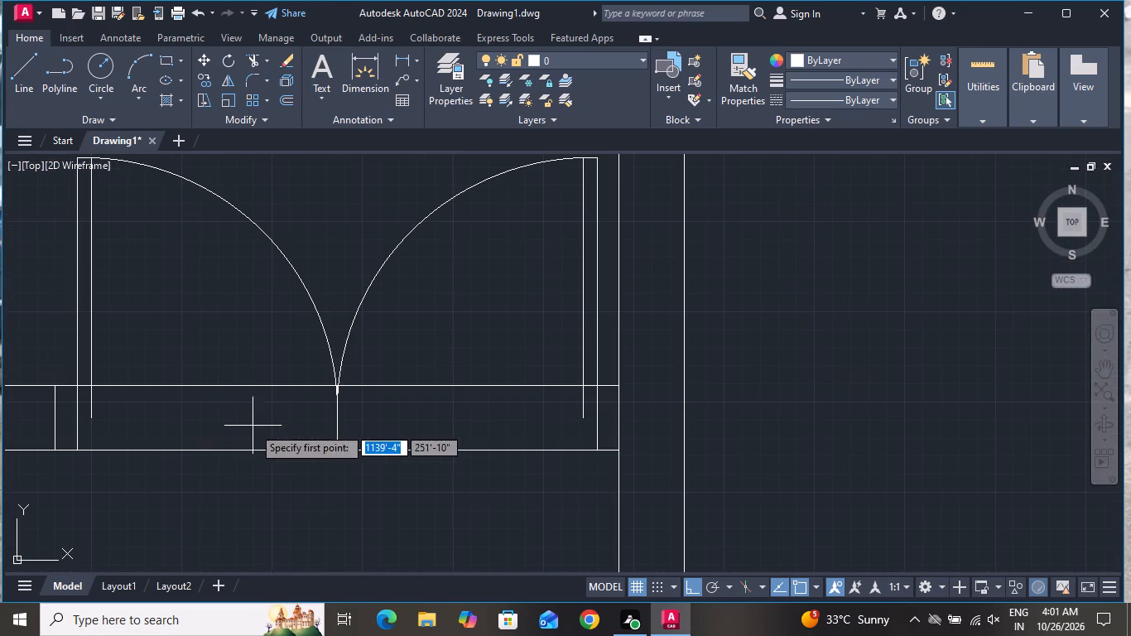
pyautogui.scroll(1, 90, 434)
pyautogui.click(93, 412)
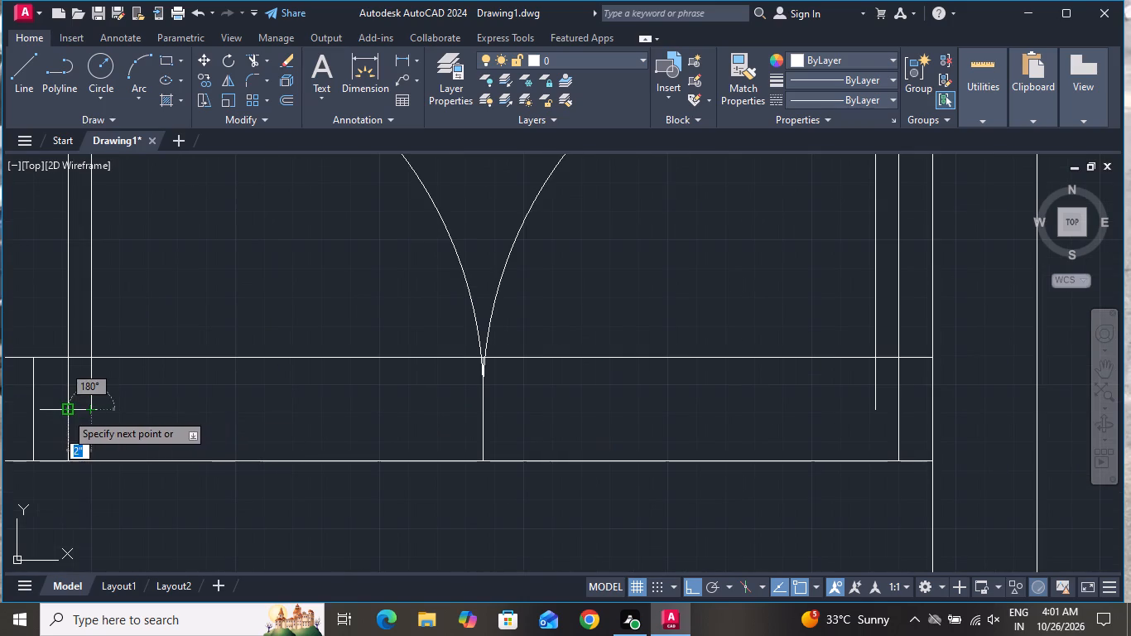
pyautogui.click(65, 412)
pyautogui.rightClick(72, 422)
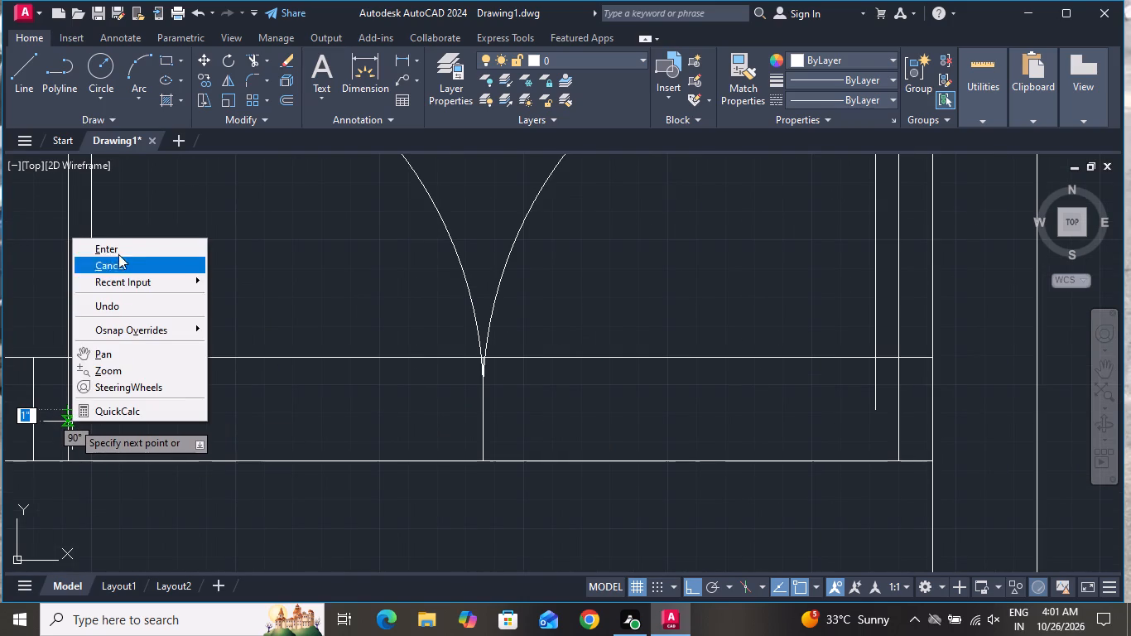
pyautogui.click(106, 257)
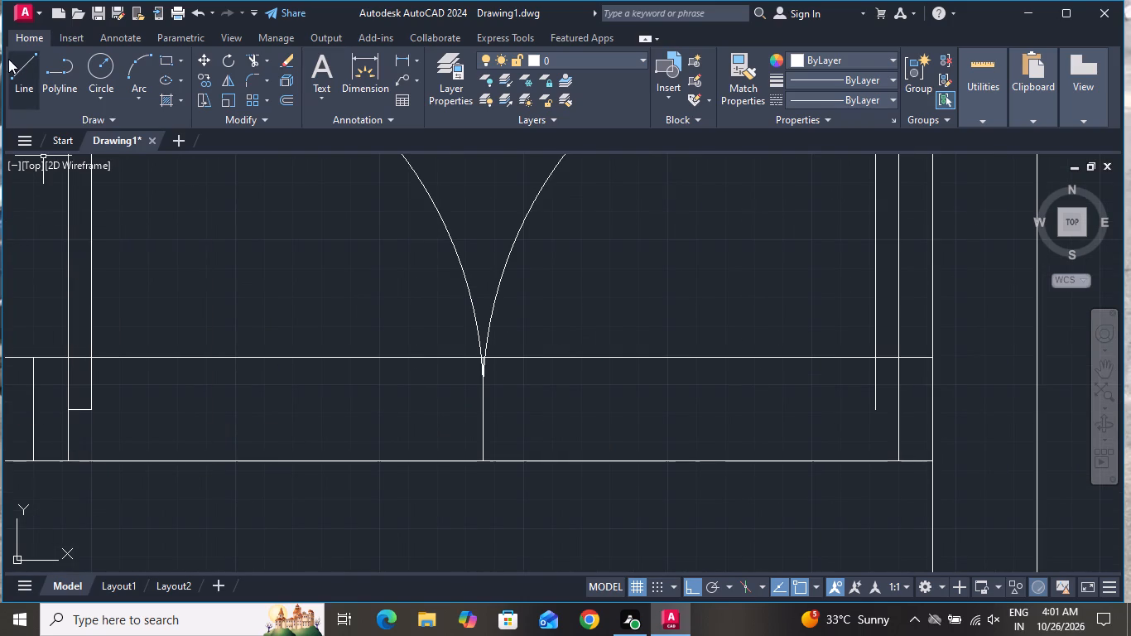
# Draw a short horizontal line closing the south end of the mirrored east door leaf.
pyautogui.click(24, 79)
pyautogui.scroll(-2, 370, 383)
pyautogui.scroll(2, 621, 397)
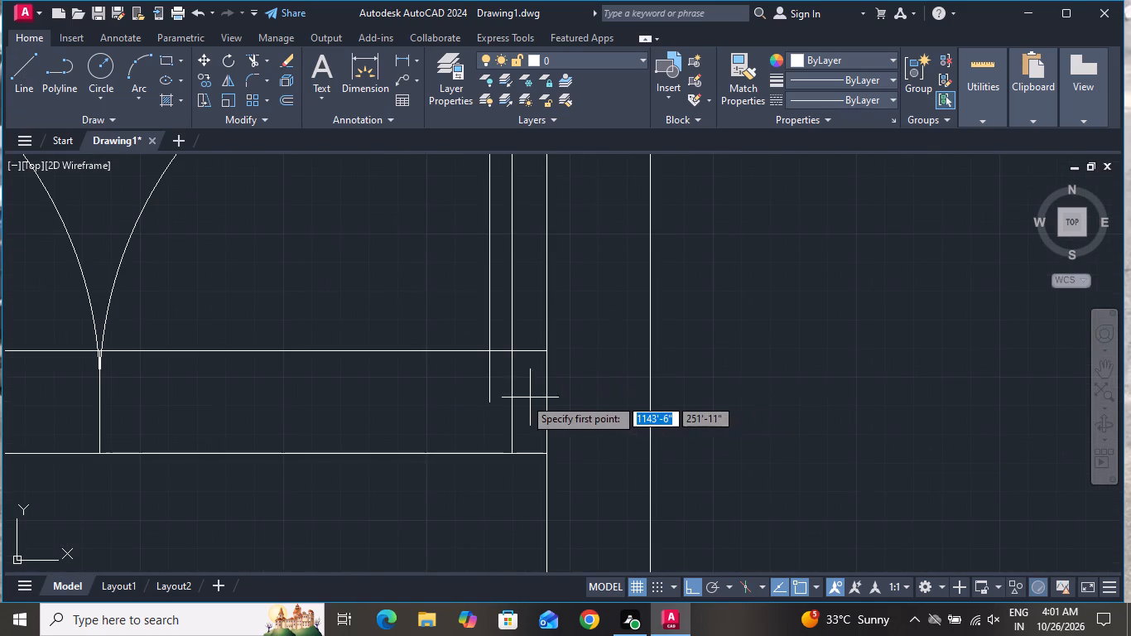
pyautogui.click(486, 403)
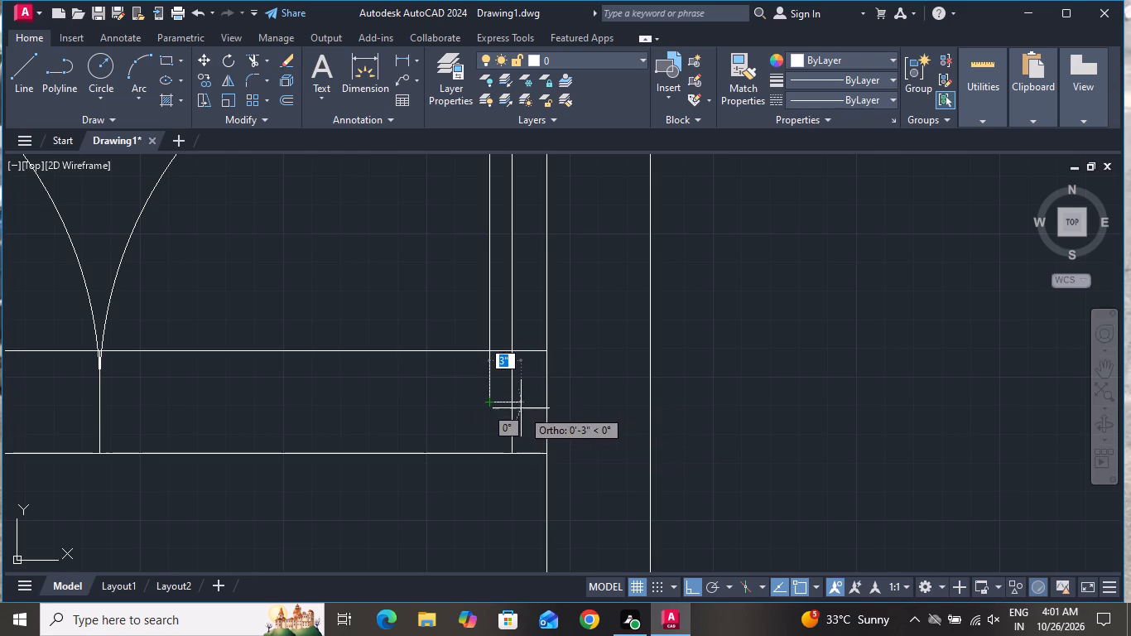
pyautogui.click(513, 402)
pyautogui.rightClick(513, 402)
pyautogui.click(565, 429)
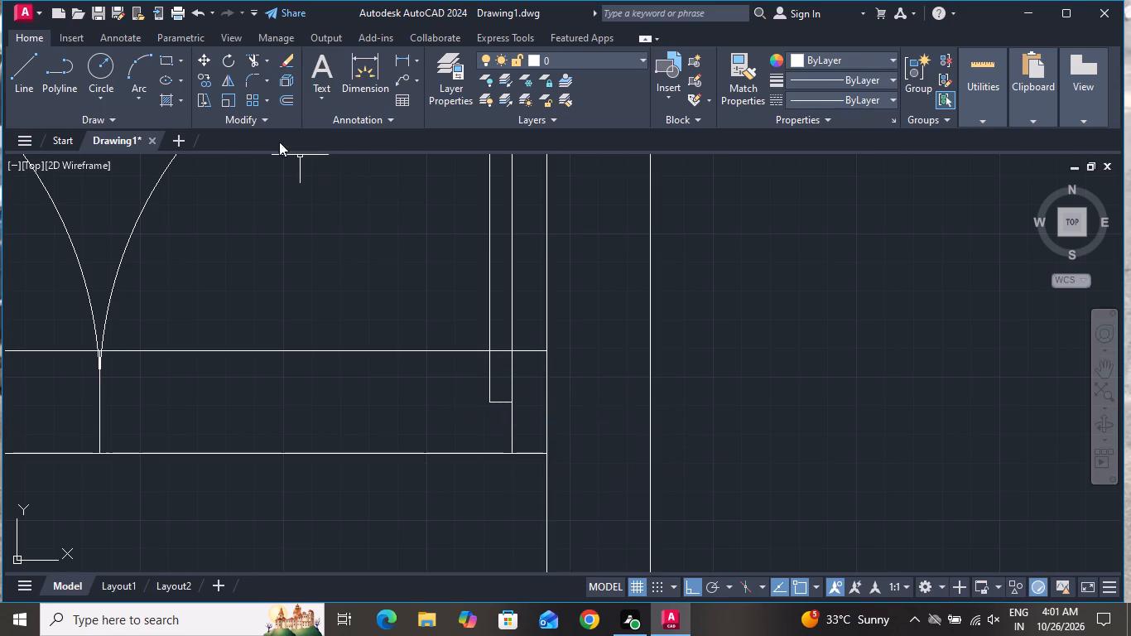
# Trim the opening's end lines where they run alongside both door leaves, between the wall's north face and the leaf ends.
pyautogui.click(247, 59)
pyautogui.scroll(2, 500, 373)
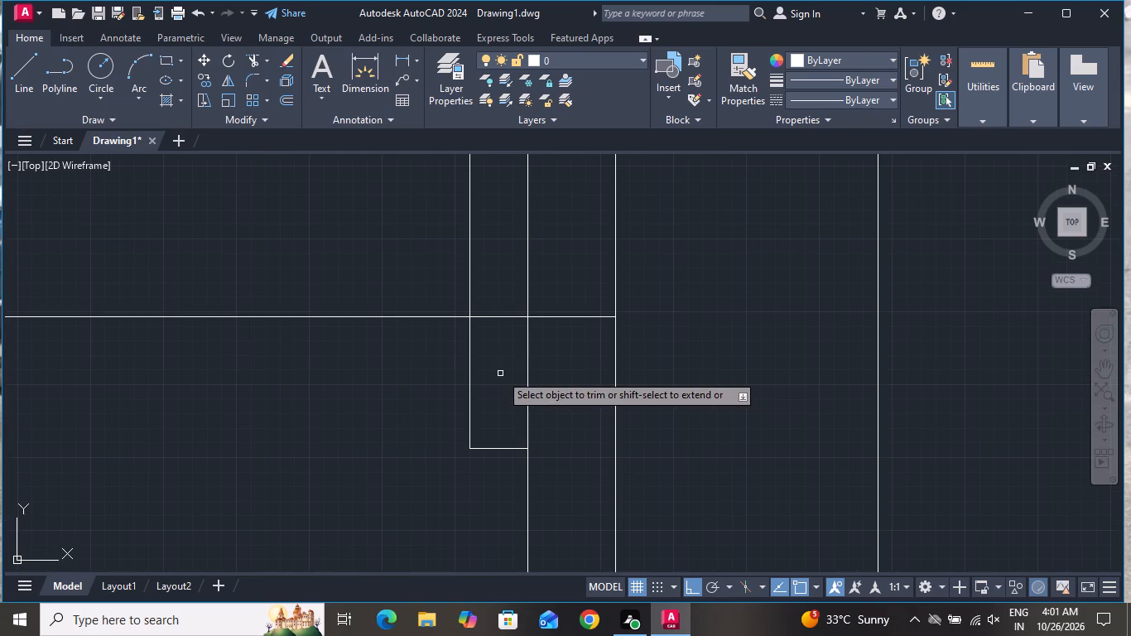
pyautogui.click(500, 373)
pyautogui.click(549, 362)
pyautogui.scroll(-4, 566, 378)
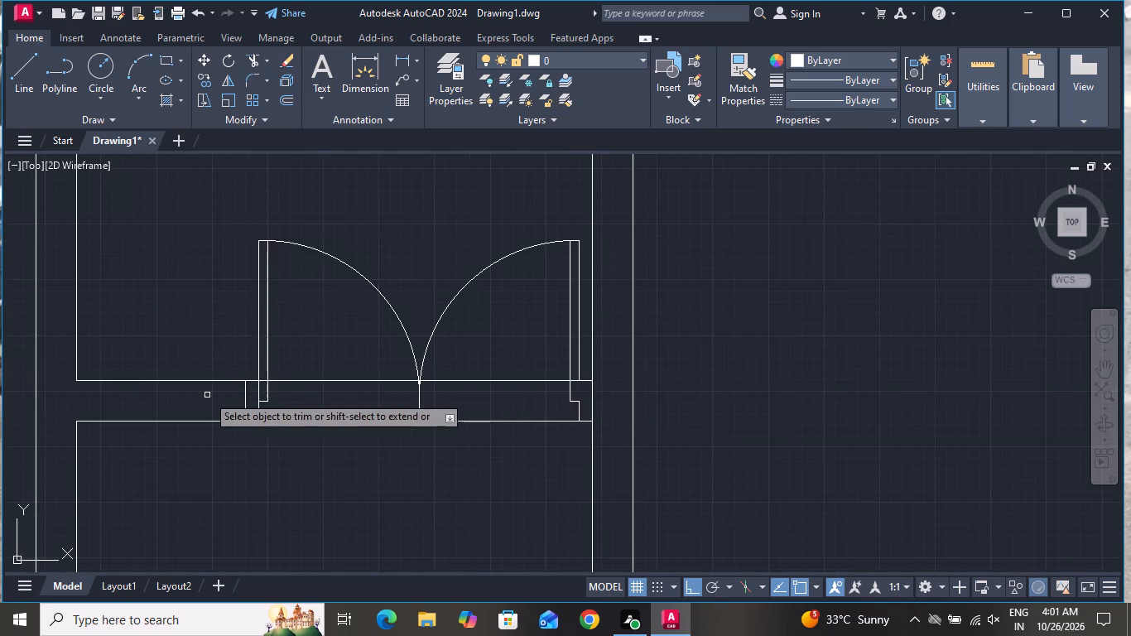
pyautogui.scroll(3, 246, 387)
pyautogui.click(310, 384)
pyautogui.click(280, 392)
# Trim the partition wall's north and south lines across both halves of the door opening.
pyautogui.scroll(-2, 493, 441)
pyautogui.click(518, 487)
pyautogui.click(508, 384)
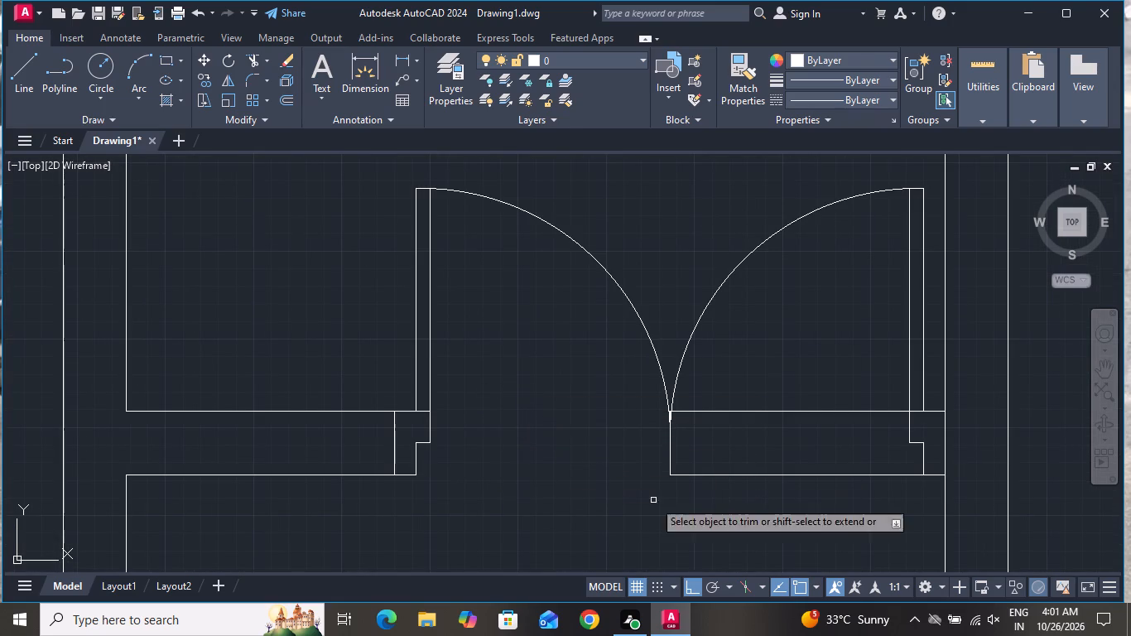
pyautogui.click(763, 507)
pyautogui.click(761, 377)
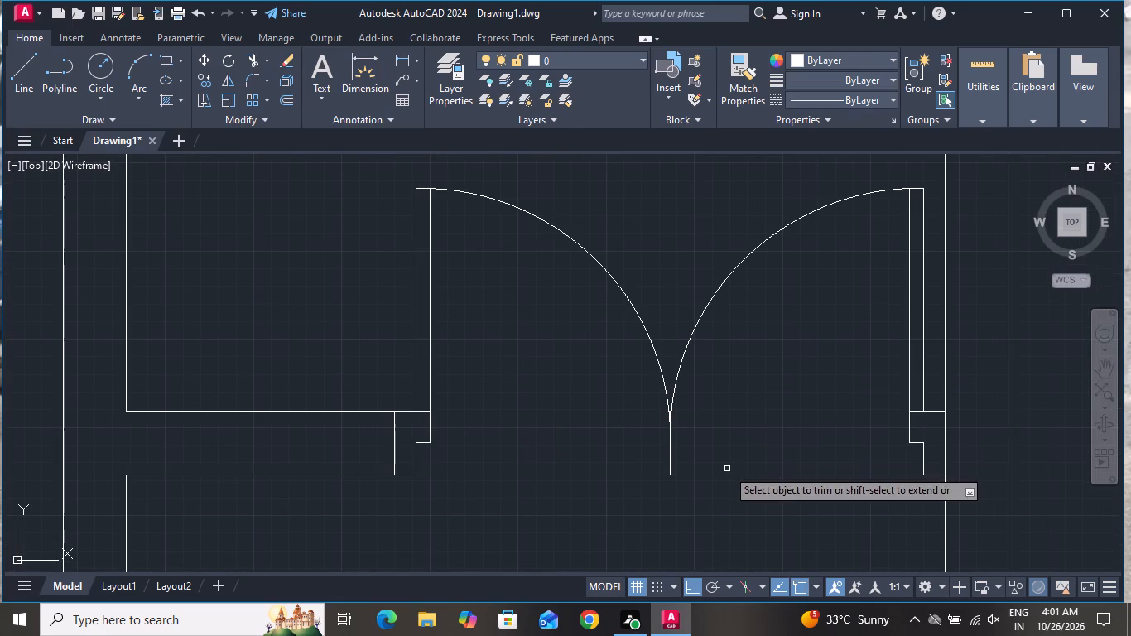
# Trim away the opening's centre line and the swing-arc ends that extend south past the arcs' meeting point.
pyautogui.click(727, 469)
pyautogui.click(606, 448)
pyautogui.click(643, 443)
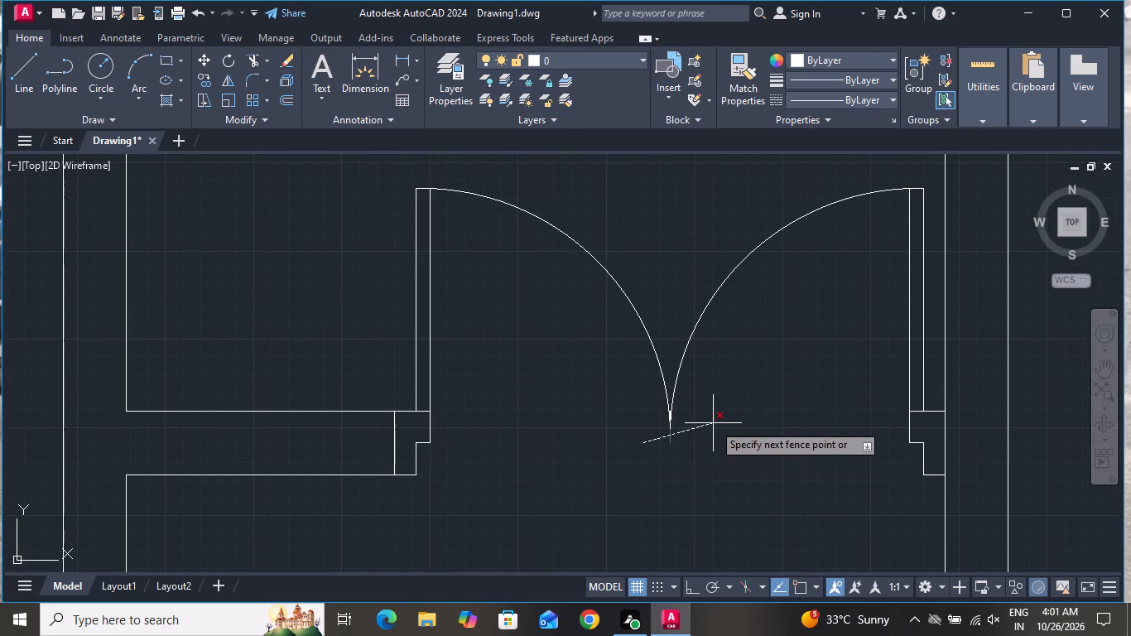
pyautogui.click(715, 422)
pyautogui.click(697, 422)
pyautogui.click(619, 423)
pyautogui.click(660, 416)
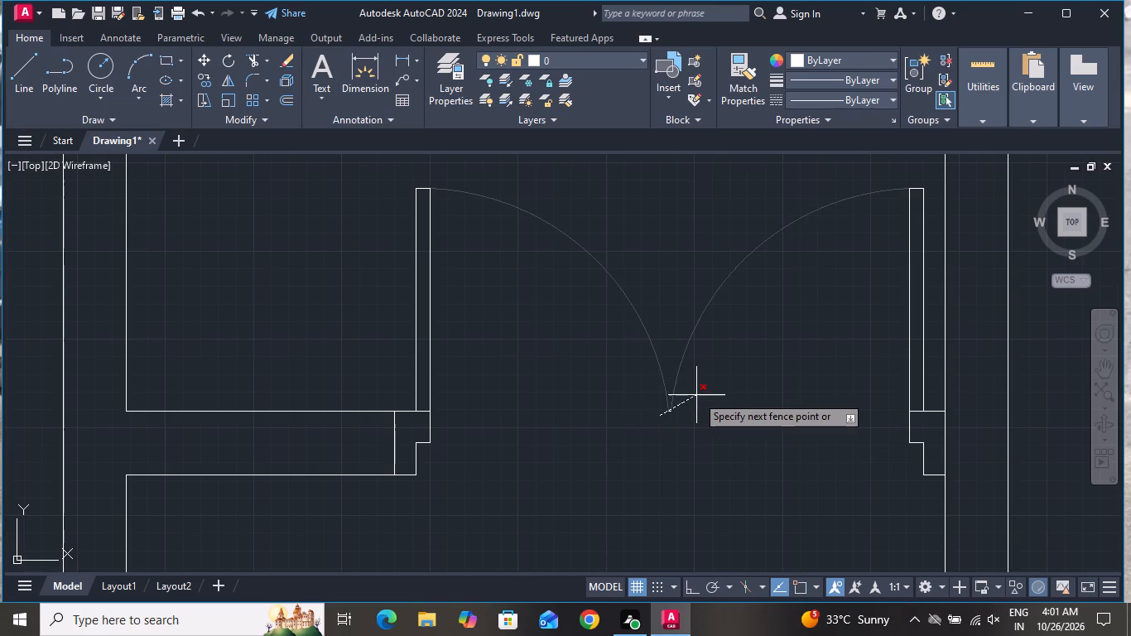
pyautogui.click(525, 464)
pyautogui.rightClick(527, 464)
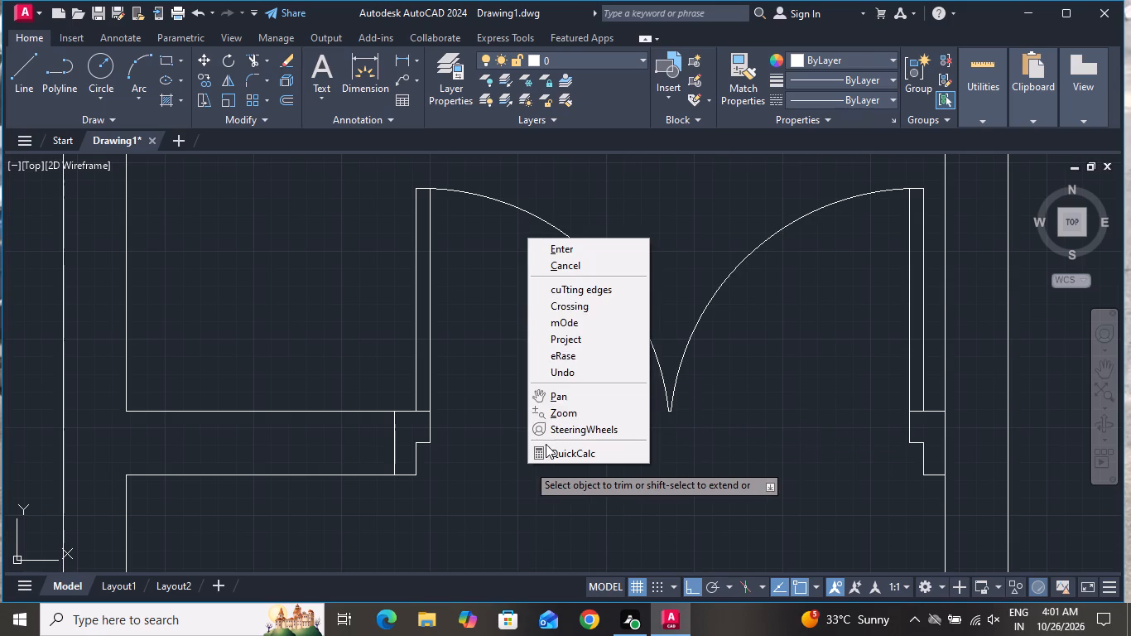
pyautogui.click(564, 262)
# Offset the north face line of the short wall west of the southern double door 18'3" to the north.
pyautogui.scroll(-3, 627, 429)
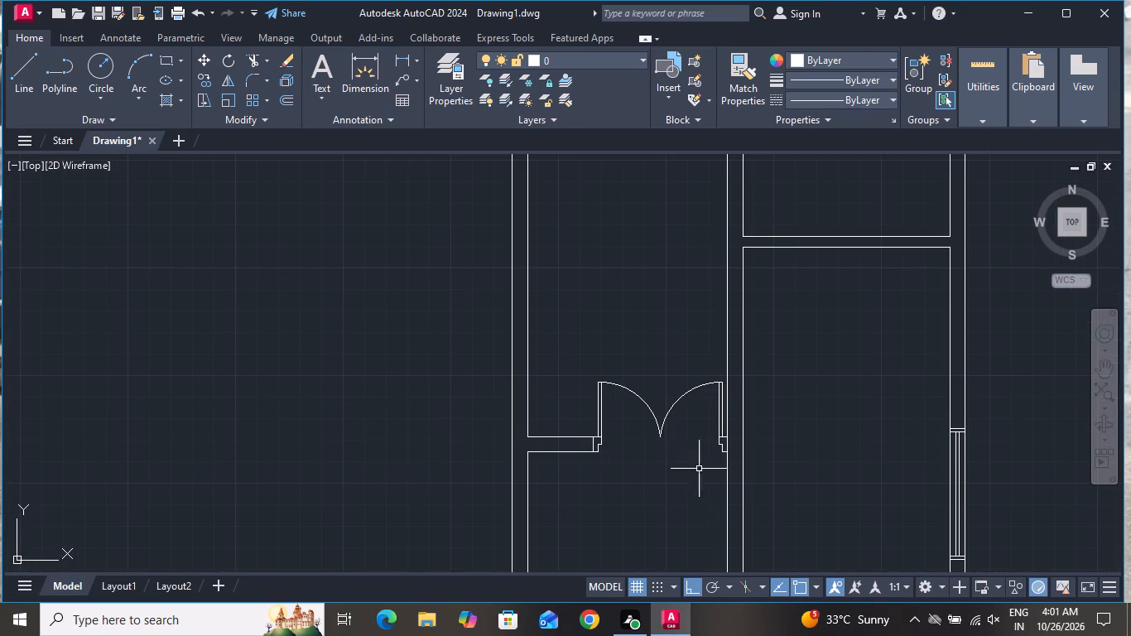
pyautogui.scroll(-1, 836, 428)
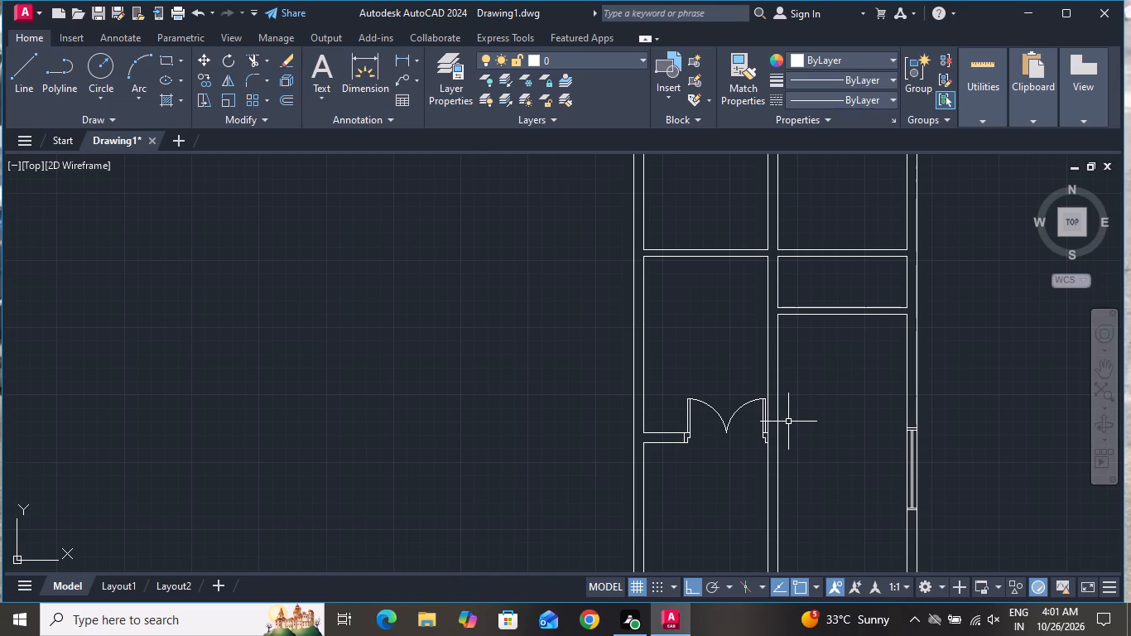
pyautogui.scroll(-2, 773, 415)
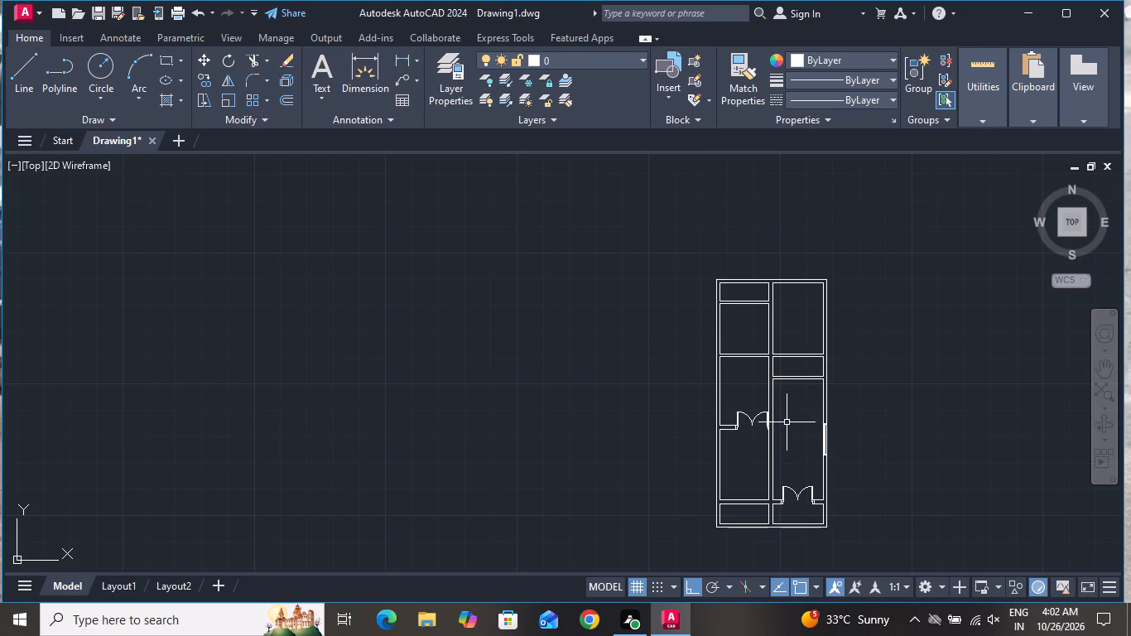
pyautogui.scroll(2, 798, 504)
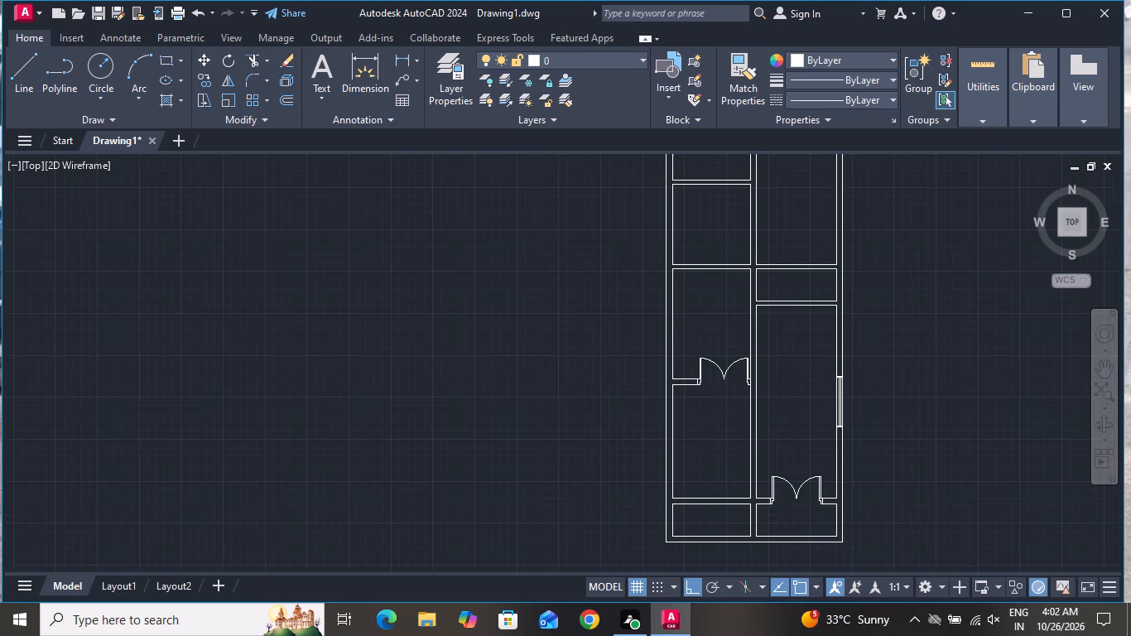
pyautogui.write('O')
pyautogui.press('space')
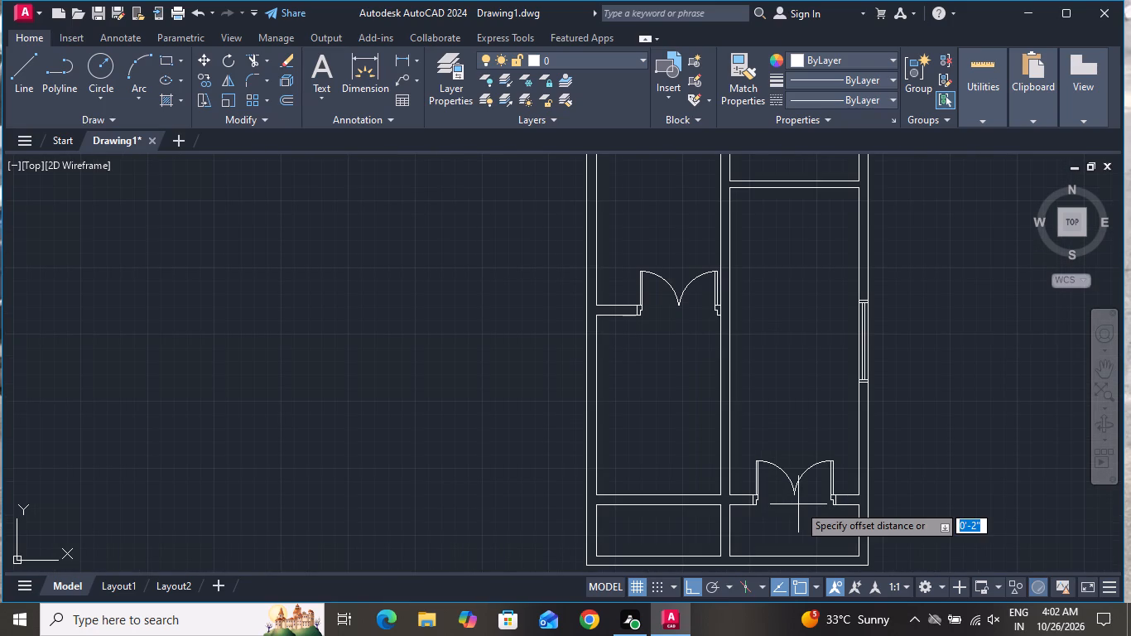
pyautogui.write("18'")
pyautogui.press('3')
pyautogui.hotkey('shift', '"')
pyautogui.press('Return')
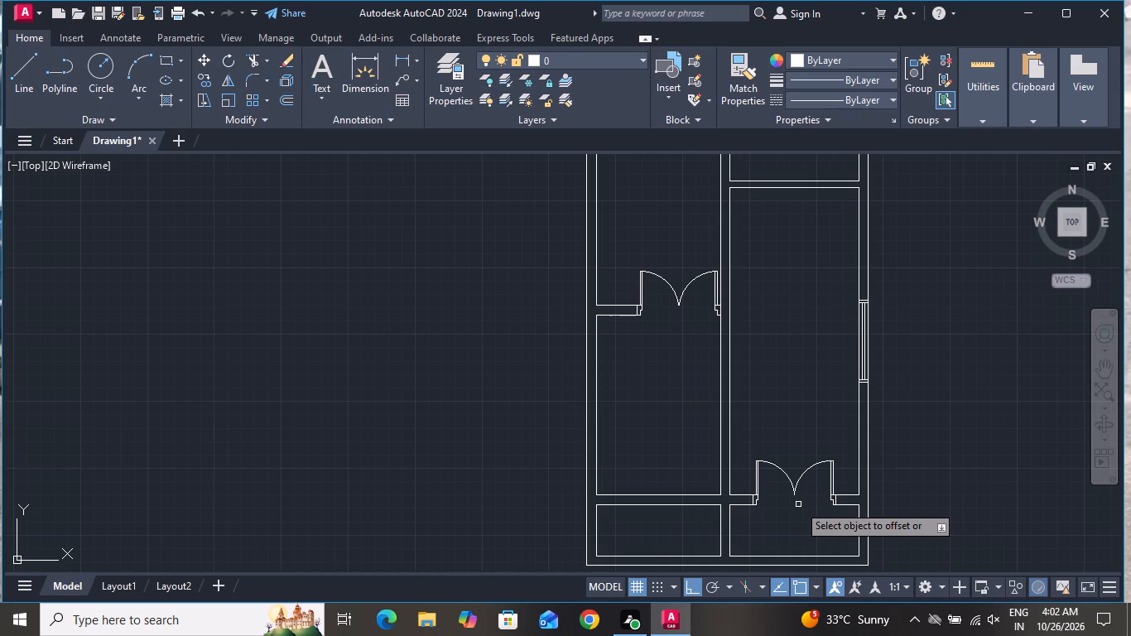
pyautogui.click(744, 494)
pyautogui.click(731, 347)
pyautogui.rightClick(772, 317)
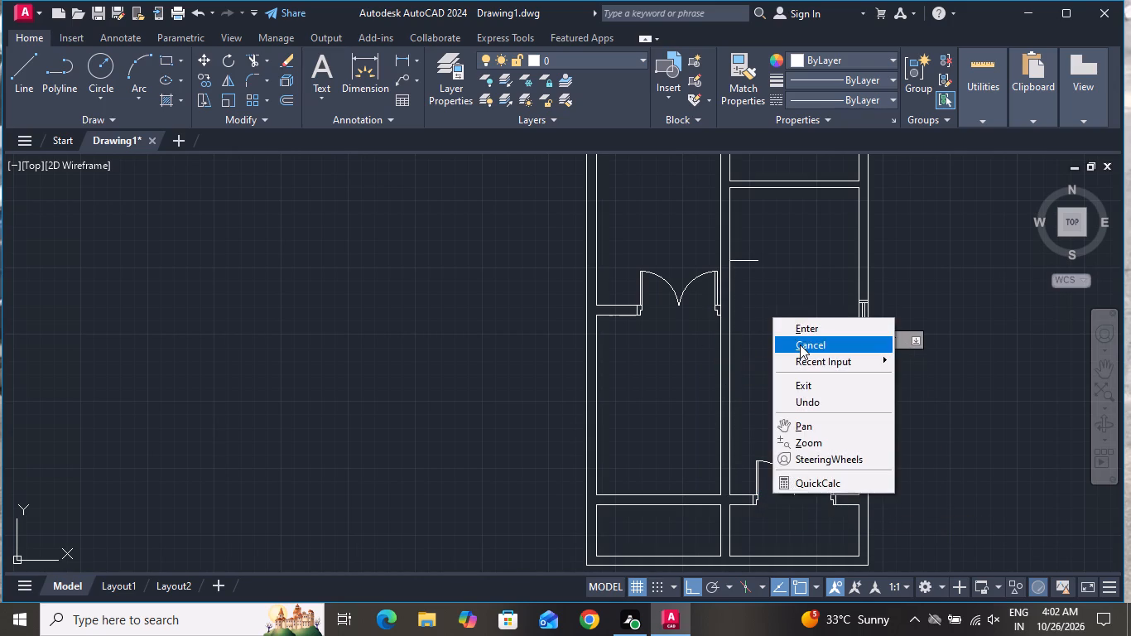
pyautogui.click(800, 344)
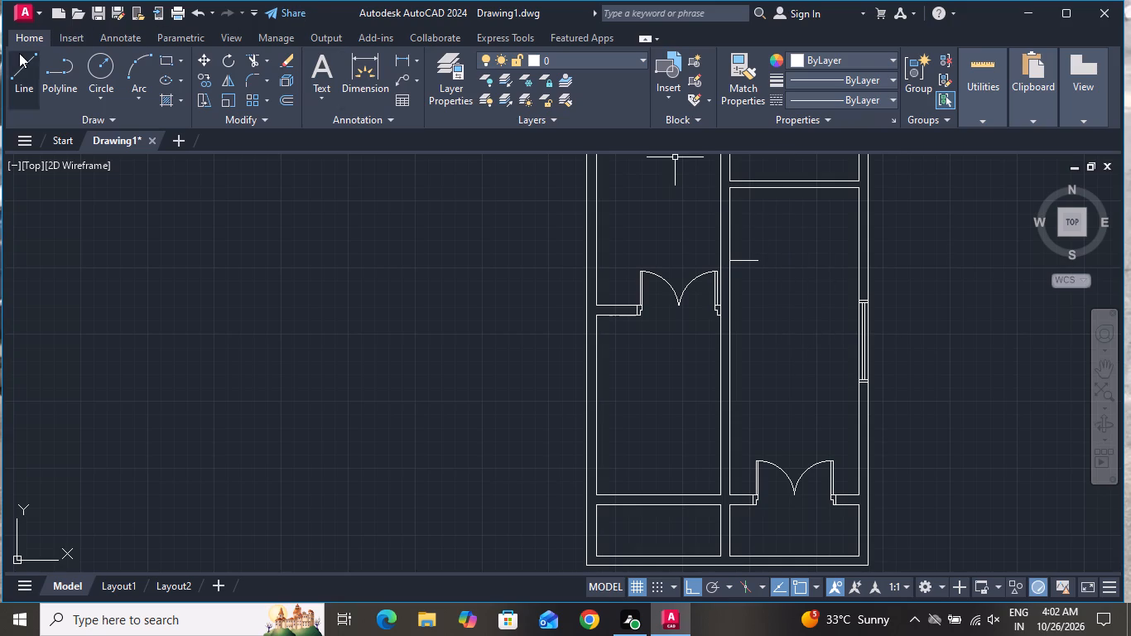
# Draw a horizontal line from the offset line's east end to the outer face of the east wall.
pyautogui.click(18, 58)
pyautogui.scroll(2, 830, 262)
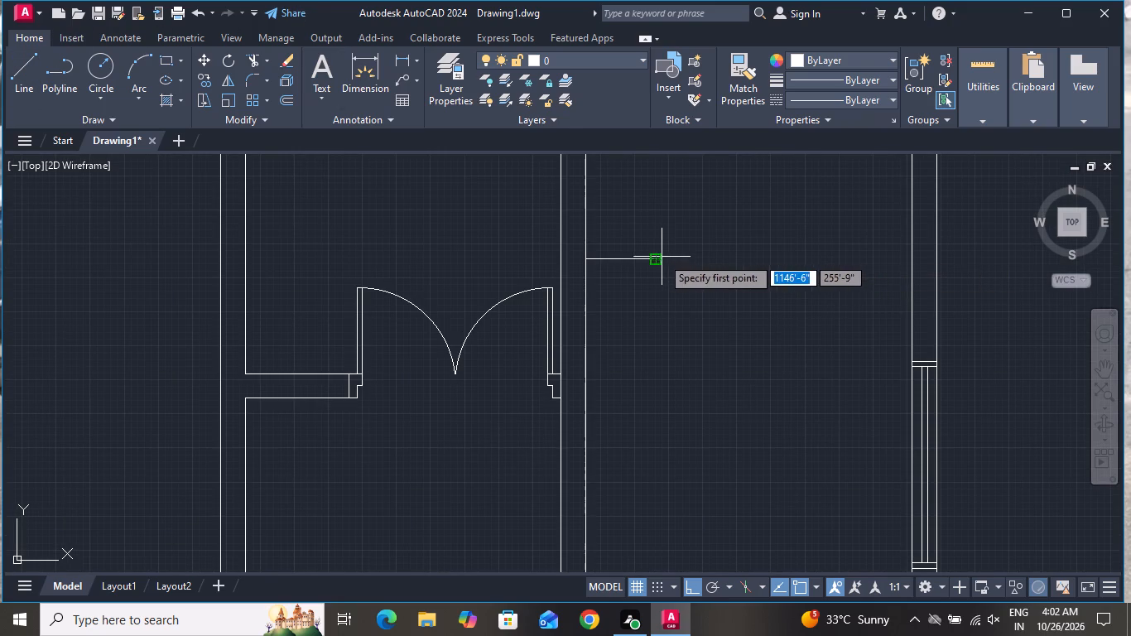
pyautogui.click(651, 258)
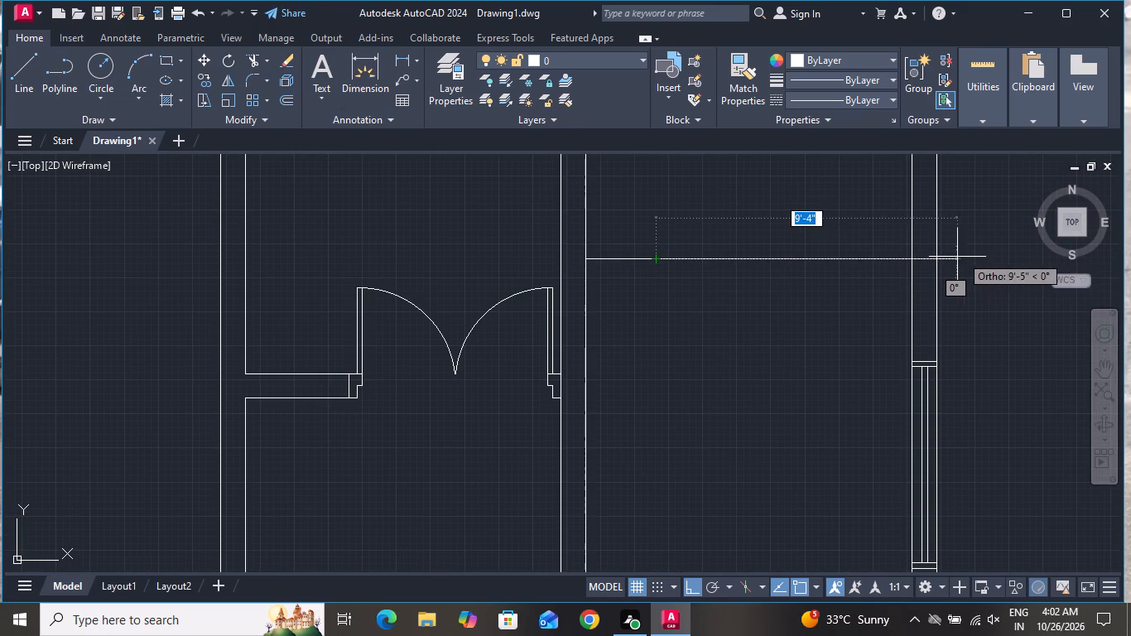
pyautogui.click(936, 260)
pyautogui.rightClick(938, 263)
pyautogui.click(969, 294)
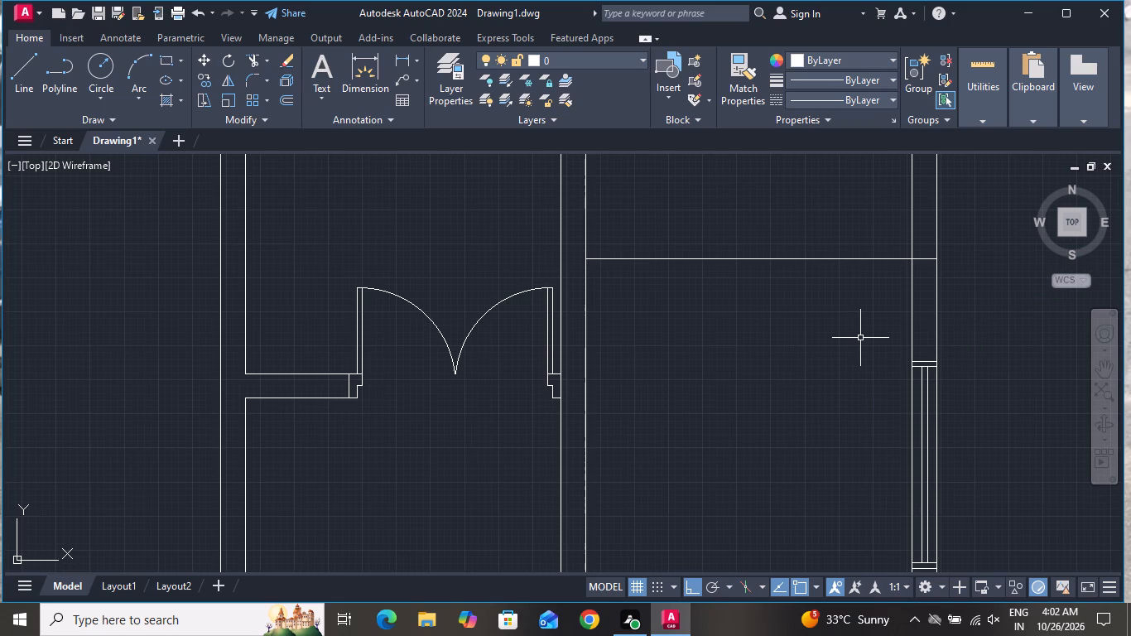
# Draw a vertical line about 5'8" long from the partition wall's south face to the horizontal line, near the east wall.
pyautogui.click(31, 70)
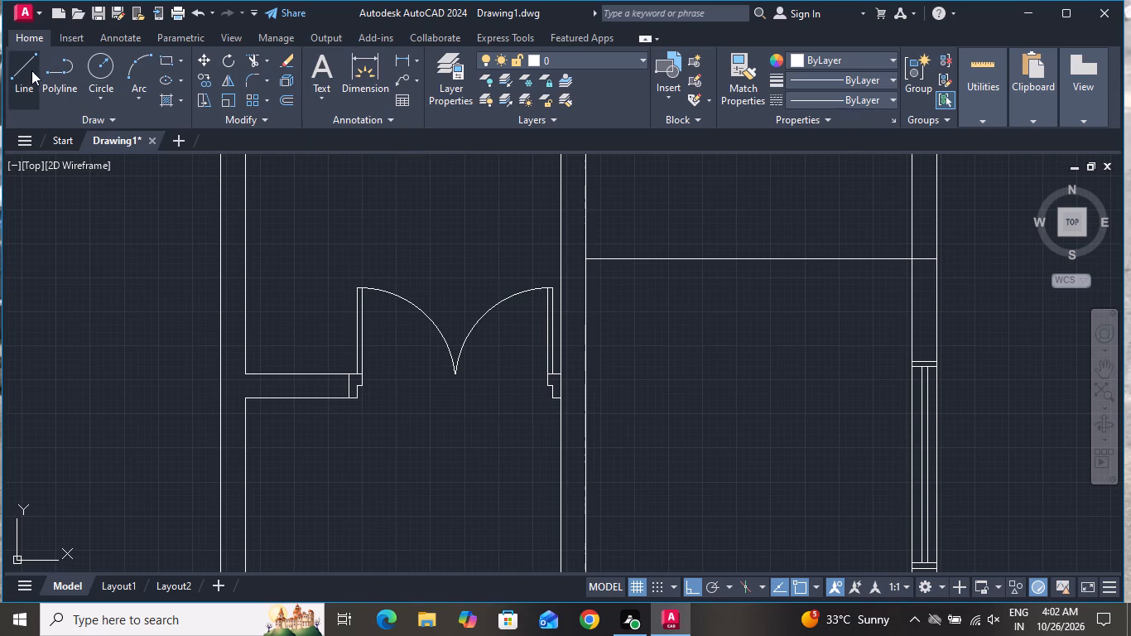
pyautogui.scroll(-2, 448, 270)
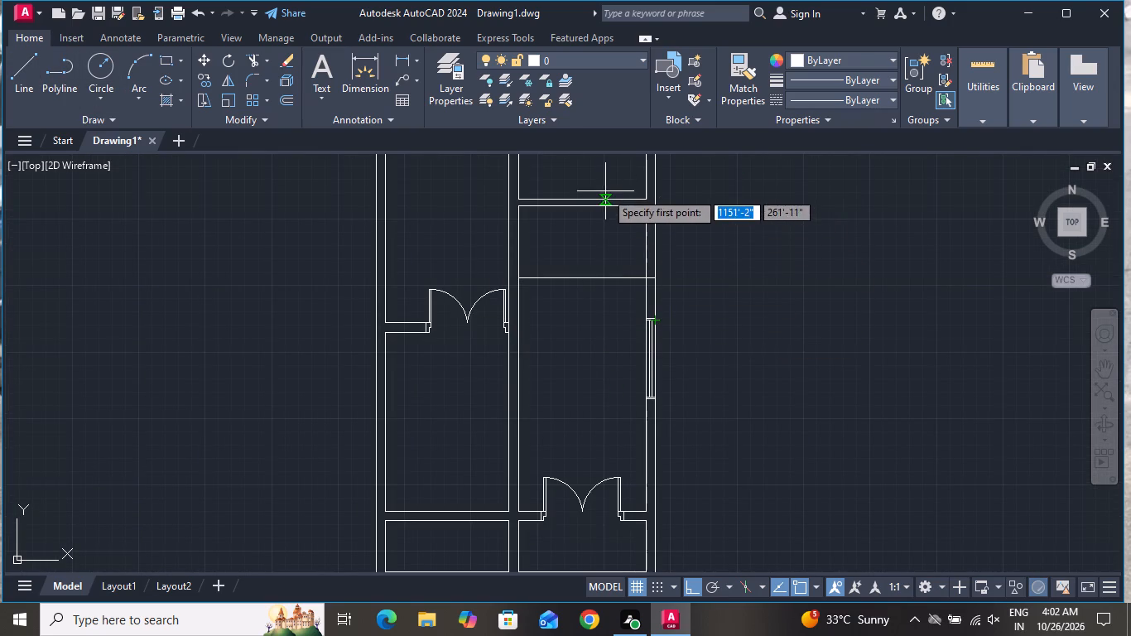
pyautogui.scroll(2, 605, 191)
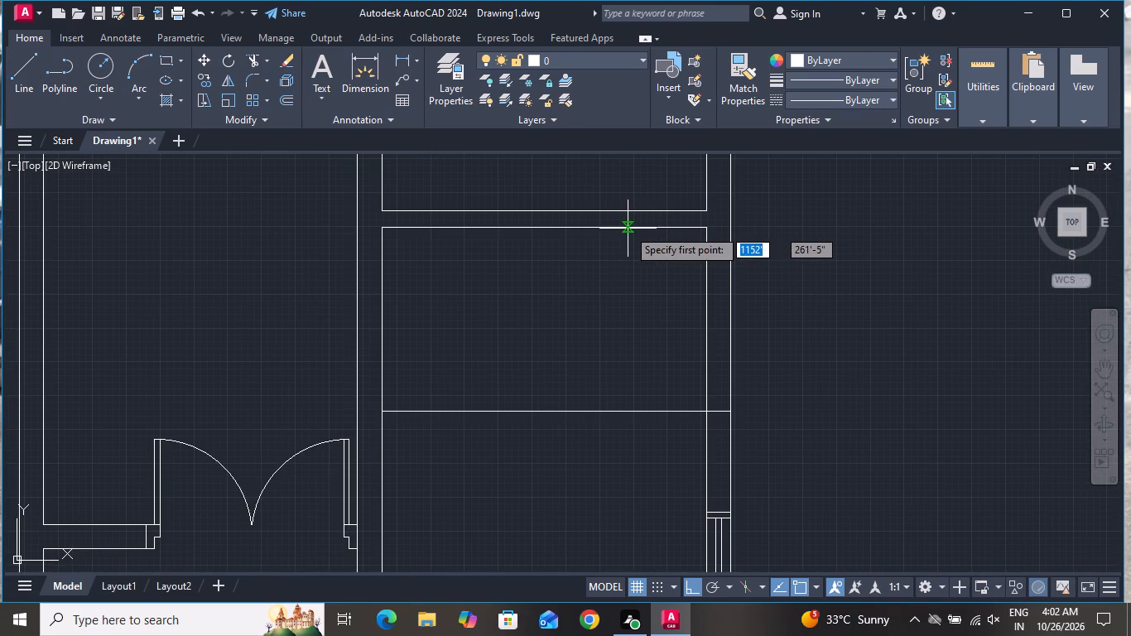
pyautogui.click(625, 228)
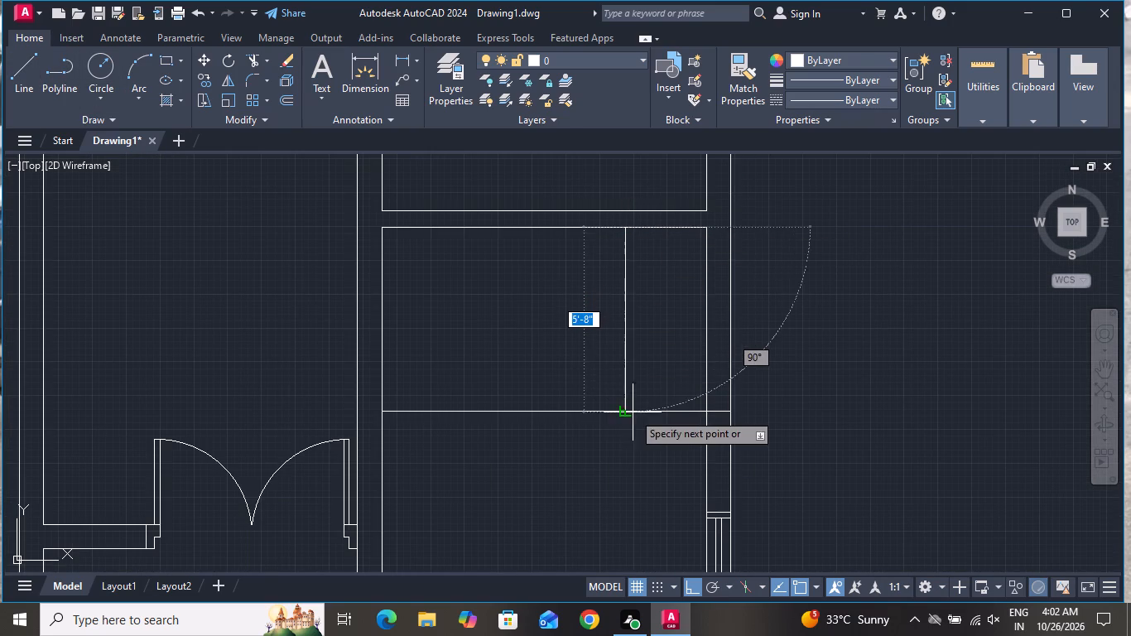
pyautogui.click(621, 409)
pyautogui.rightClick(623, 412)
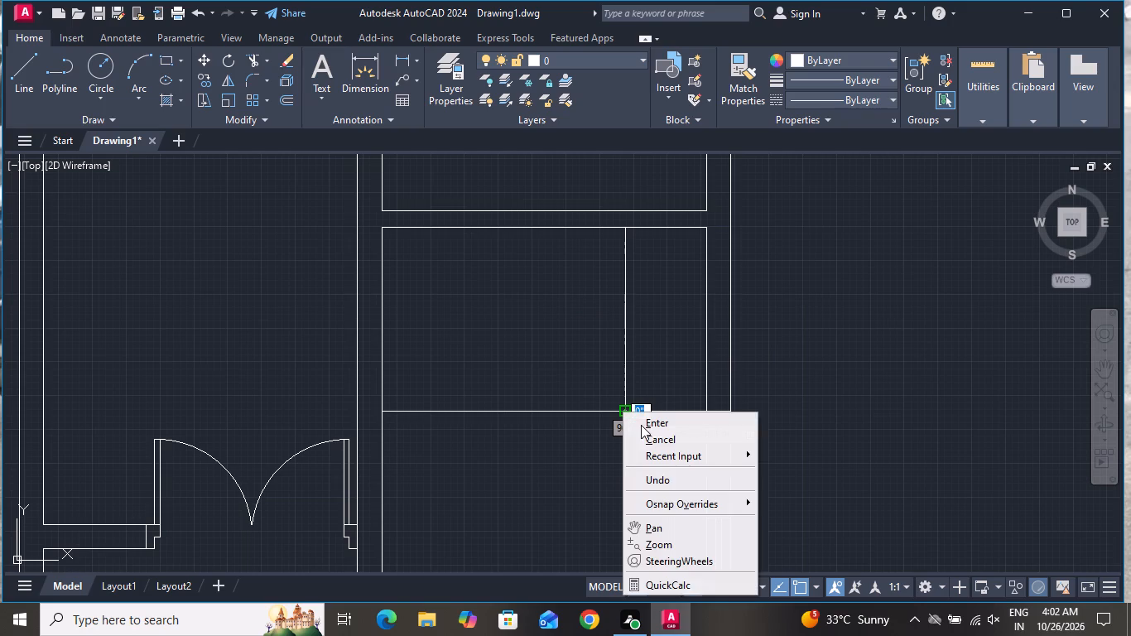
pyautogui.click(649, 436)
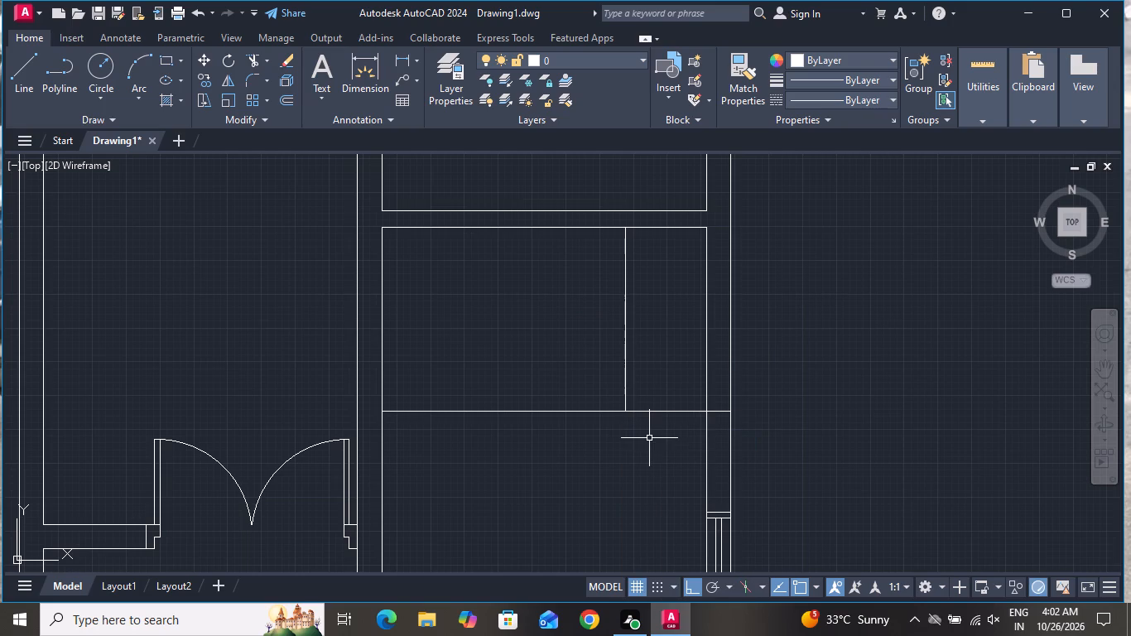
# Extend the partition wall's south and north faces 9" west across the central wall by drawing two short lines.
pyautogui.scroll(-1, 686, 537)
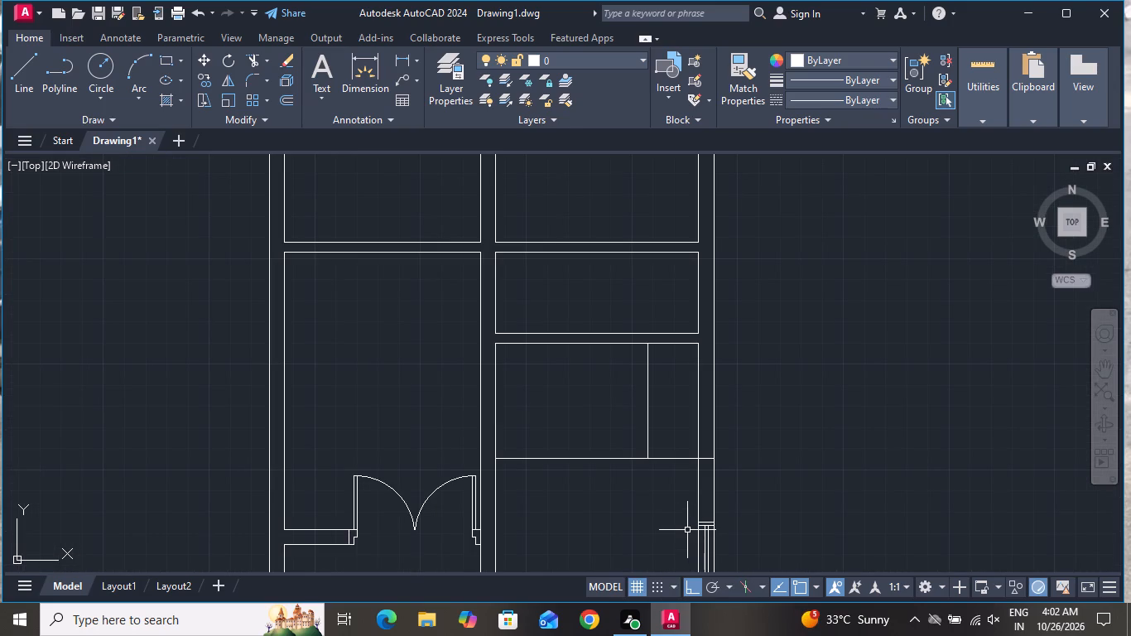
pyautogui.click(5, 66)
pyautogui.click(34, 75)
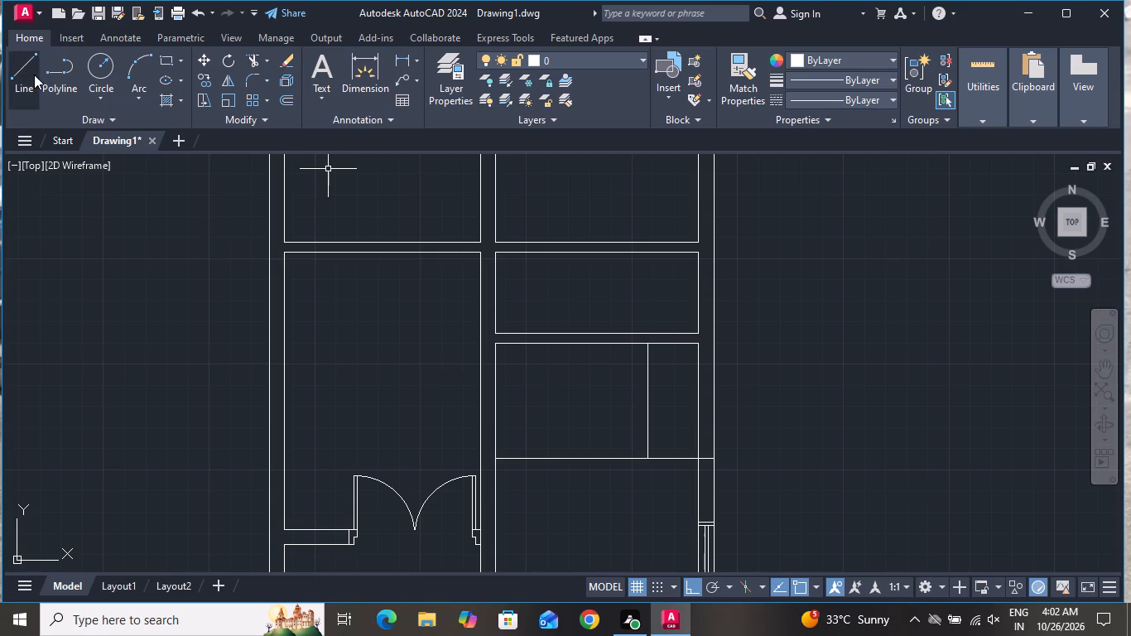
pyautogui.scroll(3, 498, 344)
pyautogui.click(475, 341)
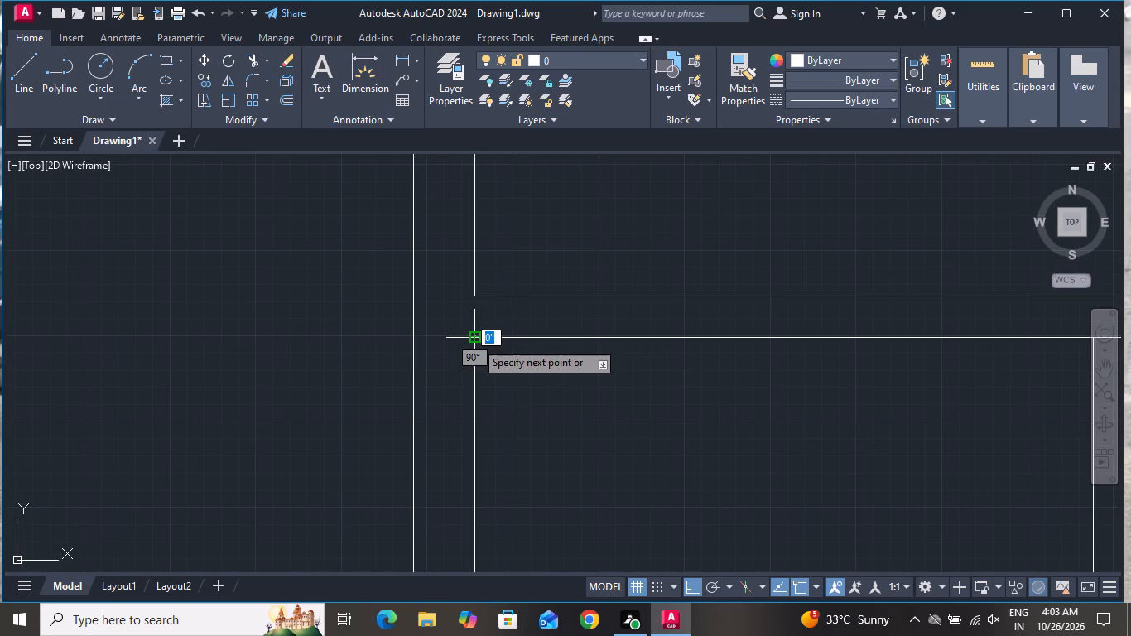
pyautogui.click(410, 333)
pyautogui.rightClick(410, 333)
pyautogui.click(429, 362)
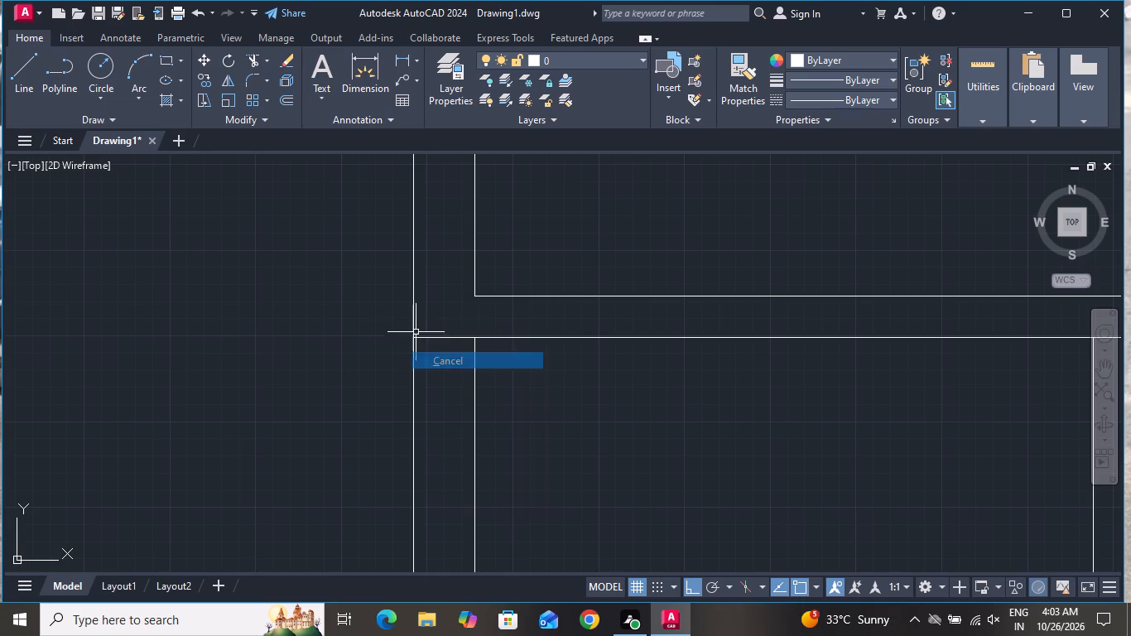
pyautogui.click(28, 66)
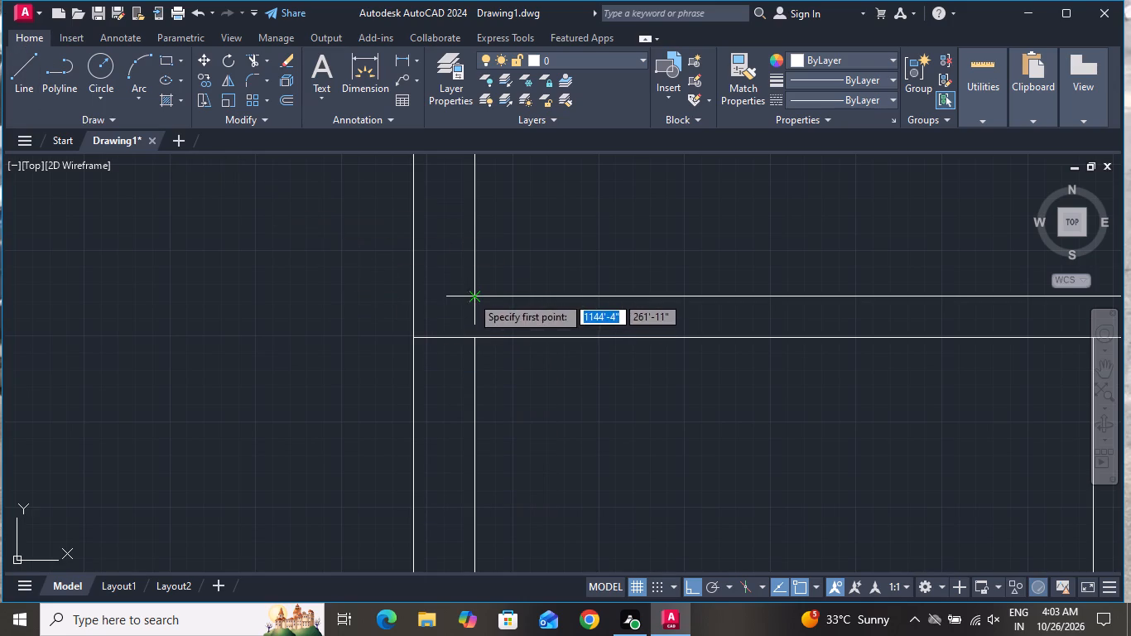
pyautogui.click(471, 295)
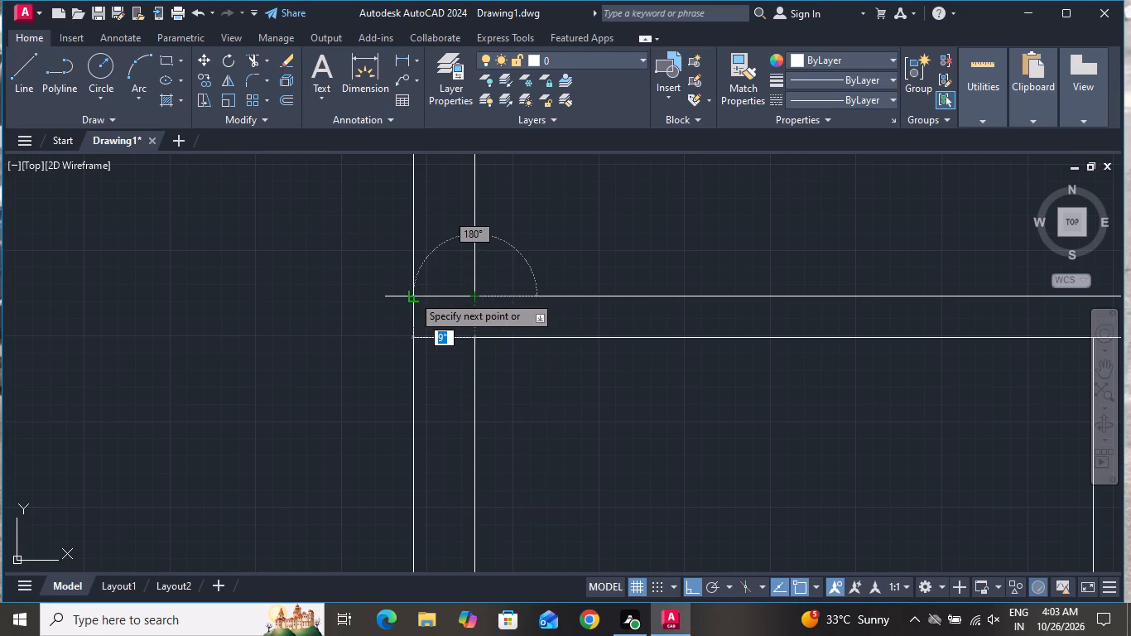
pyautogui.click(412, 295)
pyautogui.rightClick(412, 295)
pyautogui.click(429, 315)
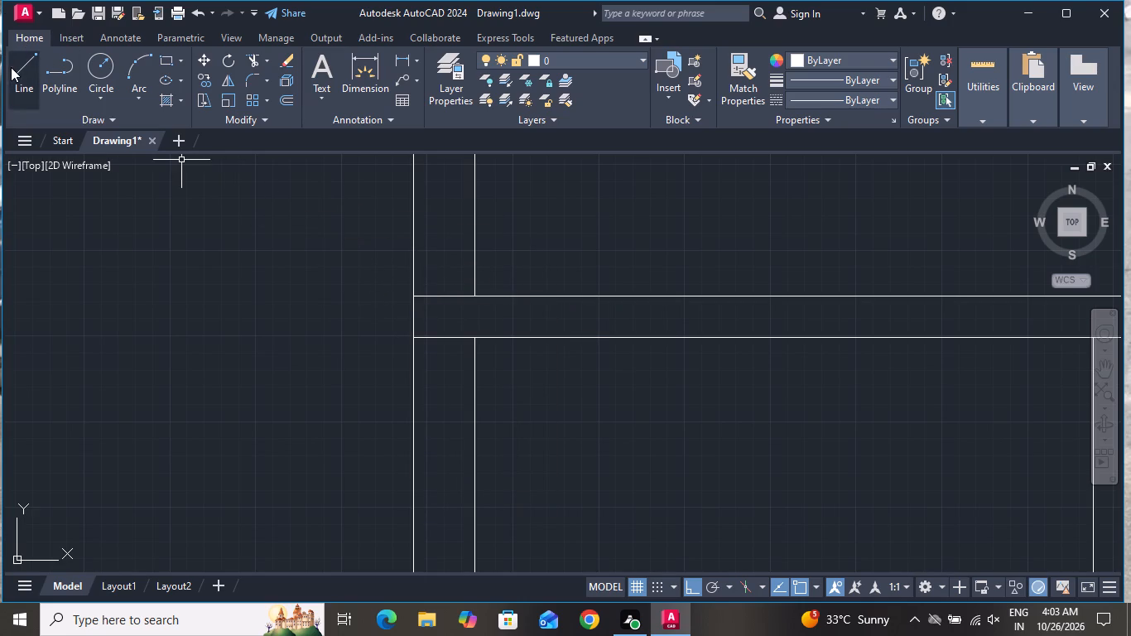
# Draw a 9" horizontal line across the central wall, level with the north face of the adjoining double-door wall.
pyautogui.click(11, 67)
pyautogui.scroll(-2, 268, 118)
pyautogui.scroll(-1, 338, 147)
pyautogui.scroll(-2, 412, 164)
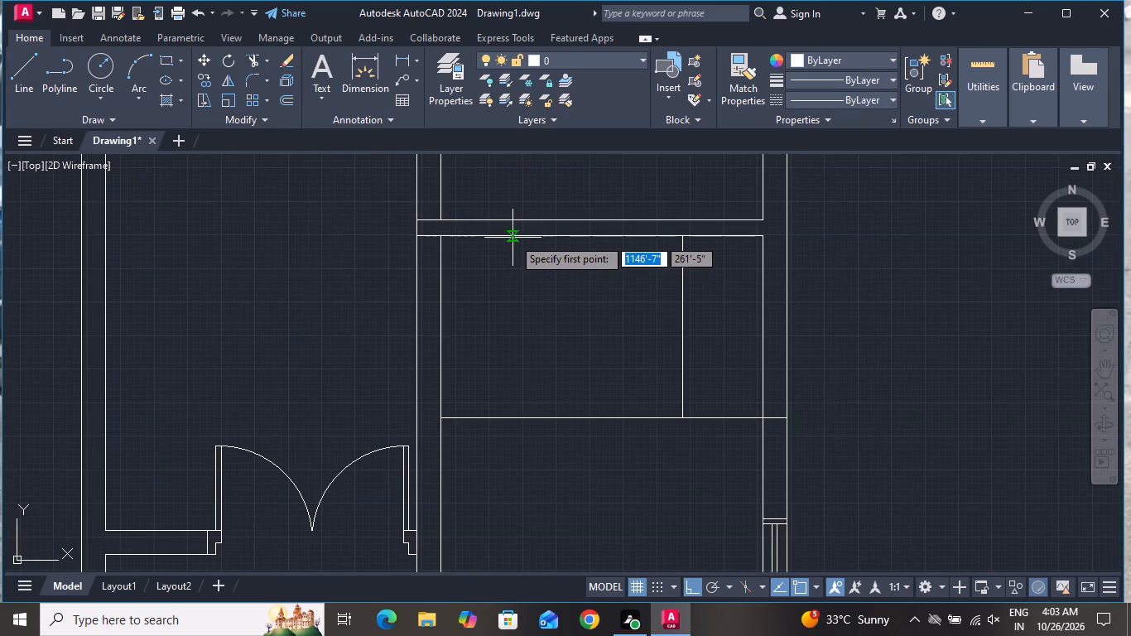
pyautogui.scroll(-1, 528, 271)
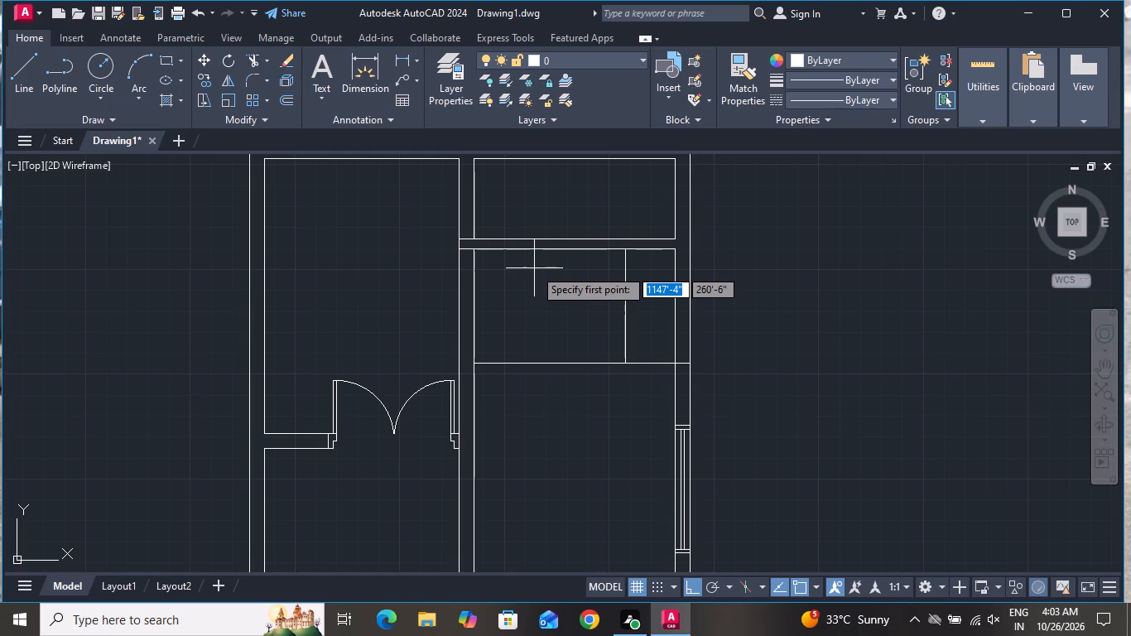
pyautogui.scroll(1, 518, 452)
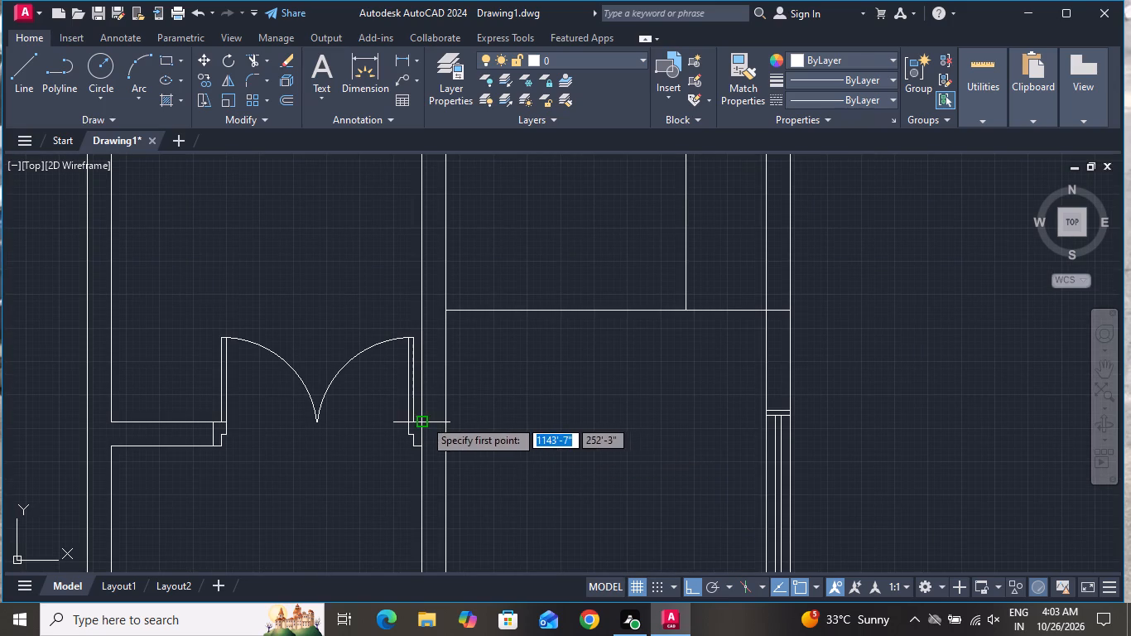
pyautogui.click(422, 420)
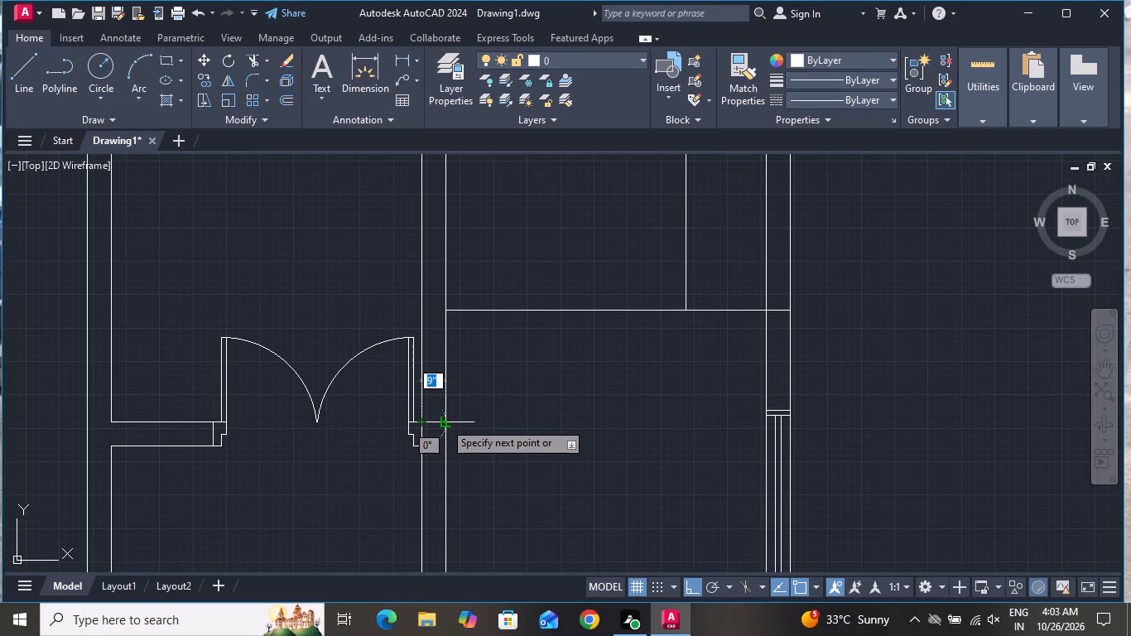
pyautogui.click(444, 422)
pyautogui.rightClick(444, 422)
pyautogui.click(513, 272)
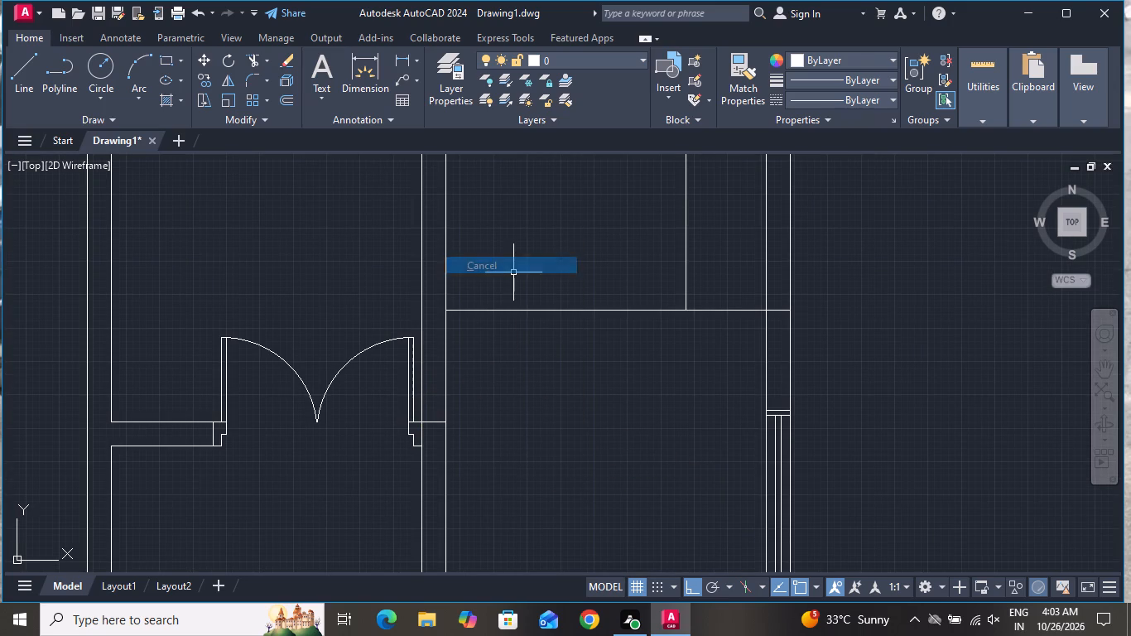
# Trim the central wall's east and west faces between the extended partition wall and the horizontal lines to the south.
pyautogui.scroll(-1, 495, 355)
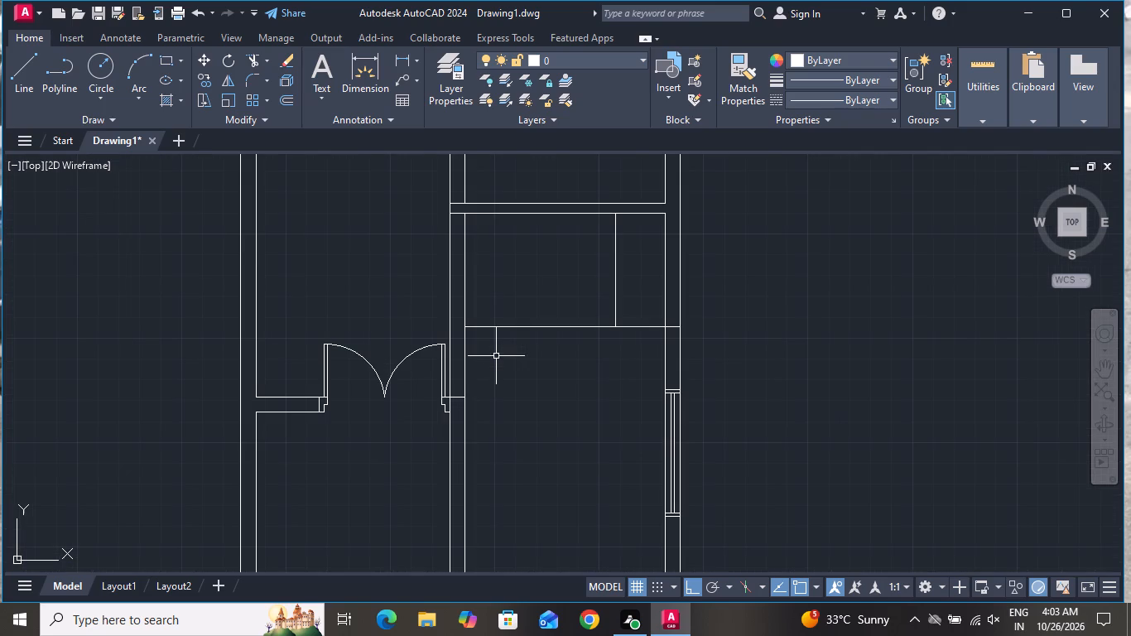
pyautogui.click(259, 60)
pyautogui.click(477, 284)
pyautogui.click(426, 291)
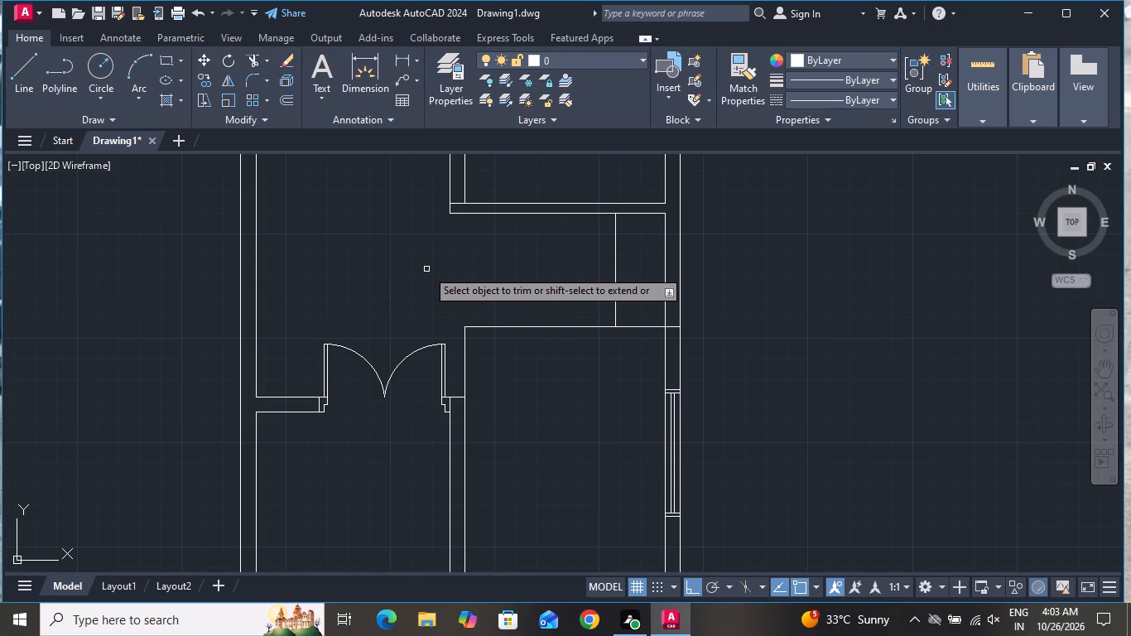
pyautogui.scroll(-1, 448, 291)
pyautogui.rightClick(361, 267)
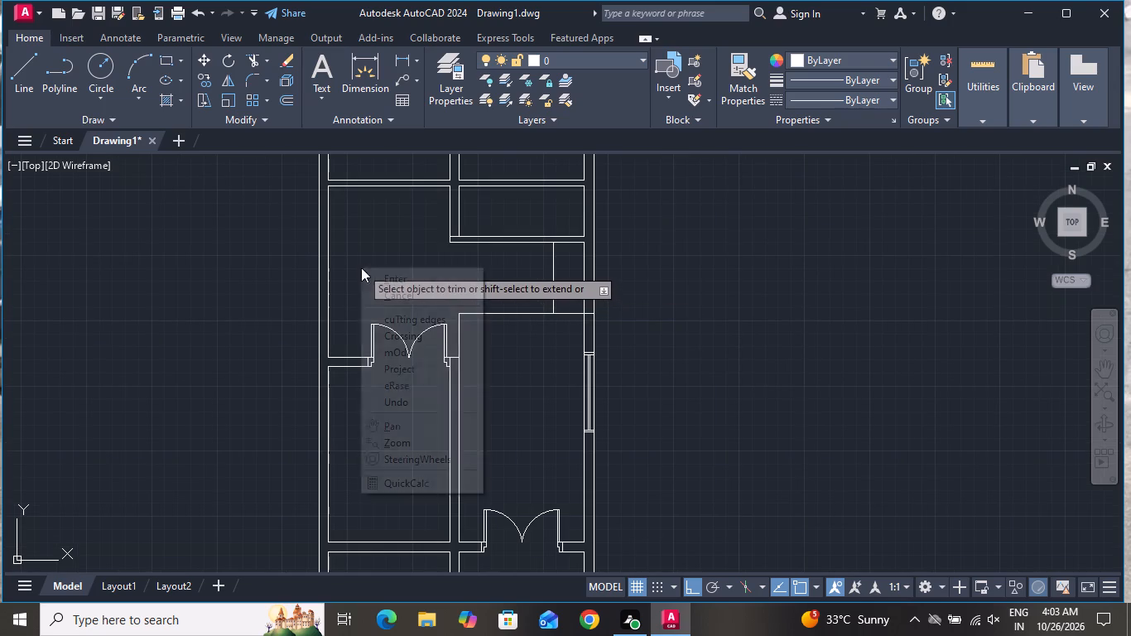
pyautogui.click(383, 287)
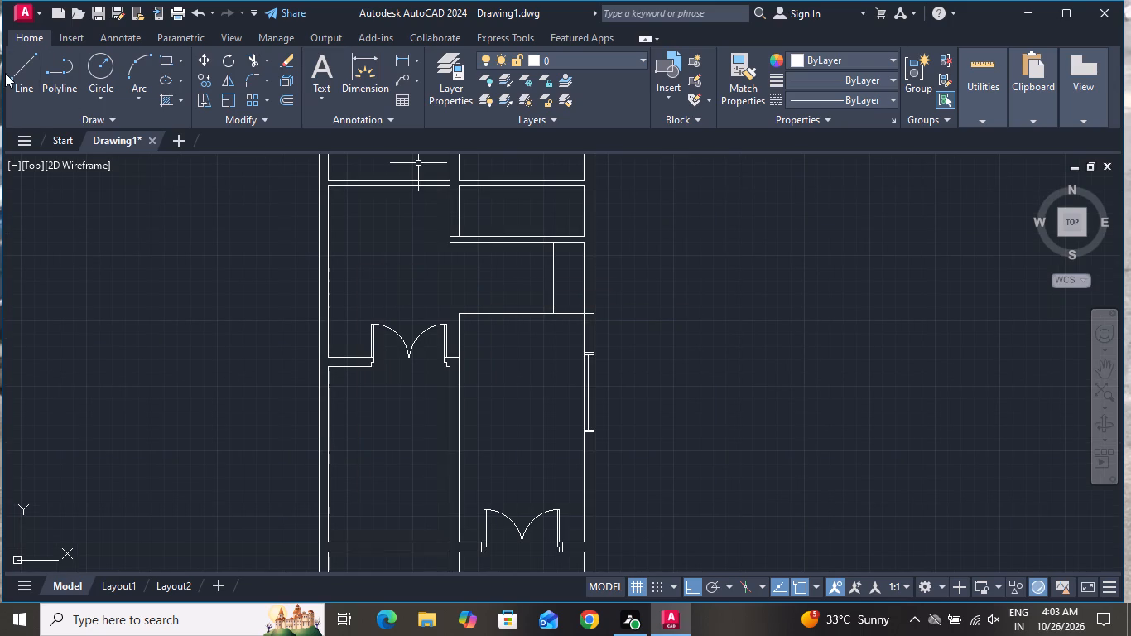
# Draw a vertical line about 9'2" long from the partition wall's southwest corner to the 9" line beside the double door.
pyautogui.click(7, 73)
pyautogui.scroll(2, 469, 162)
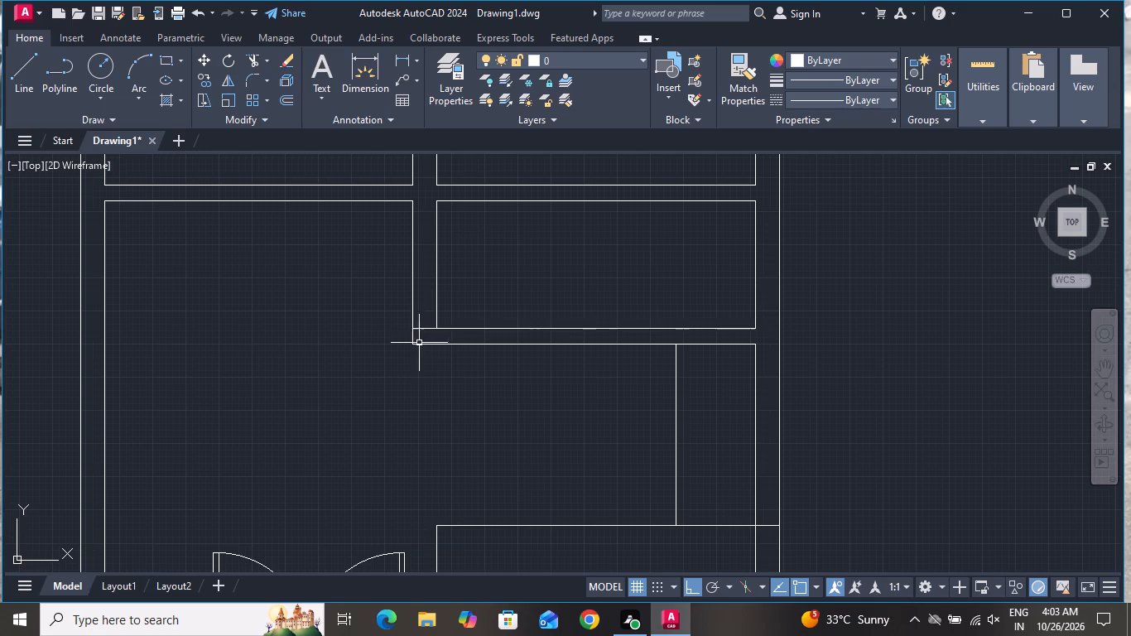
pyautogui.click(19, 72)
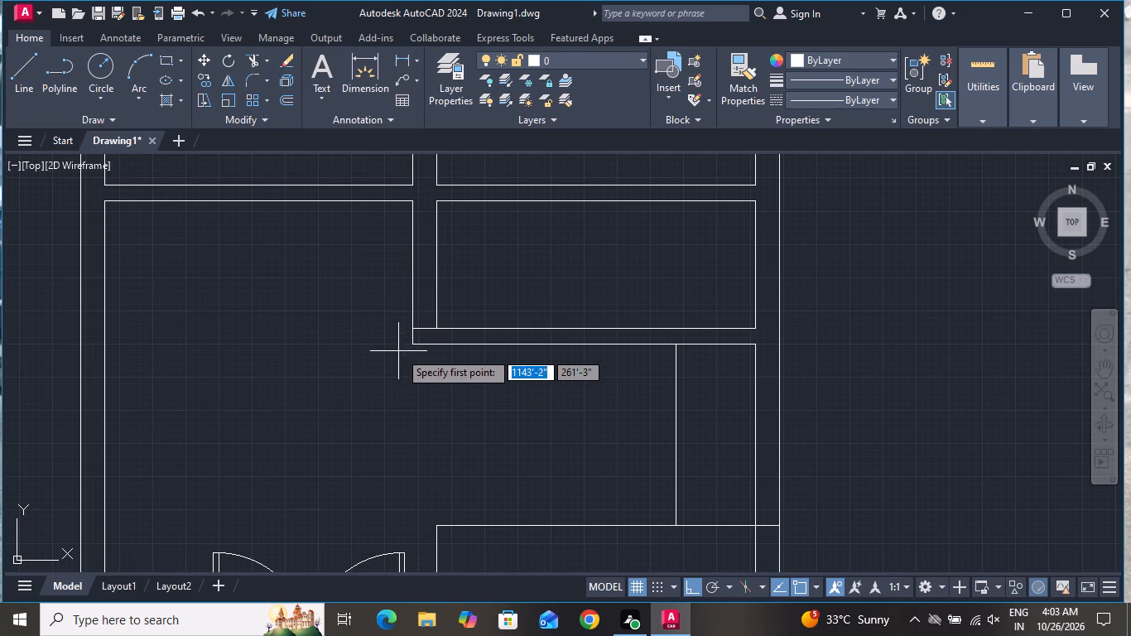
pyautogui.click(414, 341)
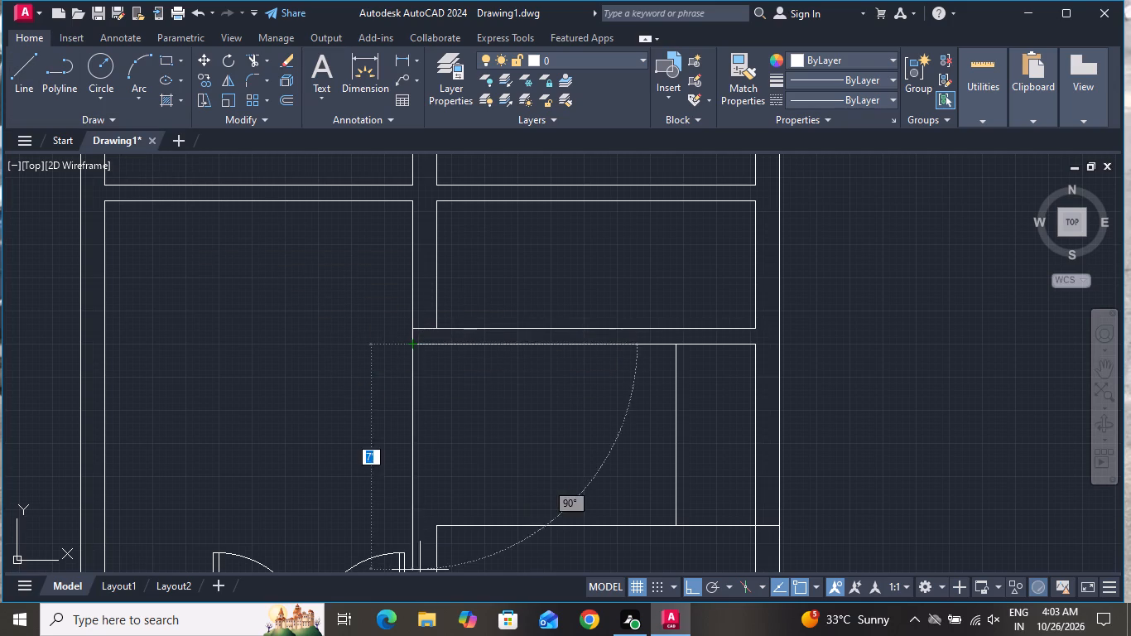
pyautogui.scroll(-3, 522, 277)
pyautogui.scroll(5, 530, 366)
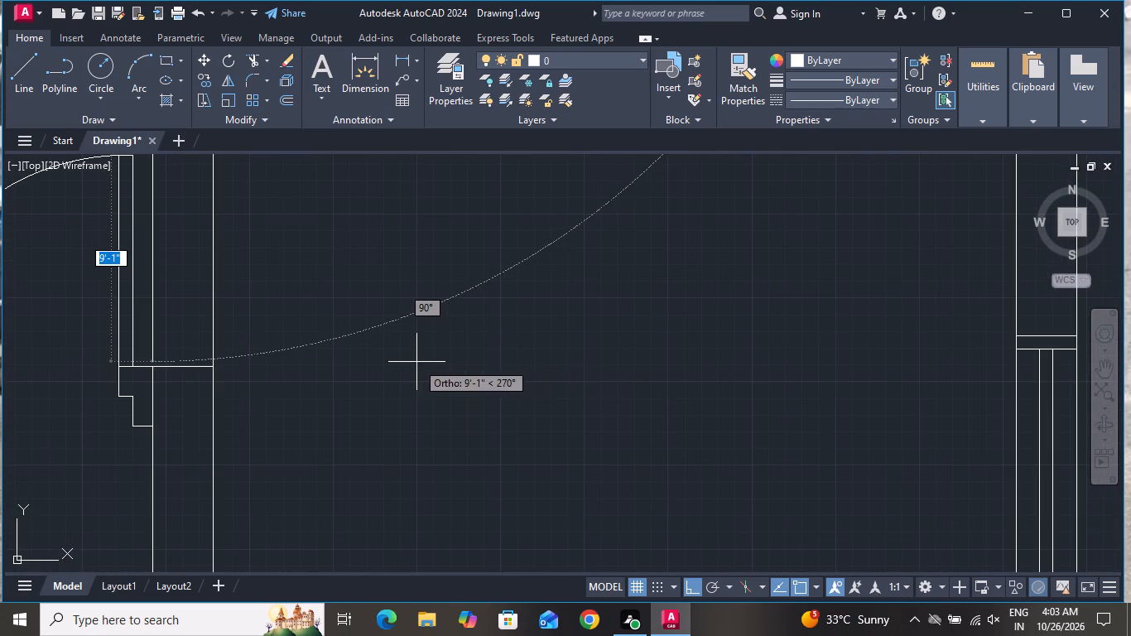
pyautogui.click(143, 367)
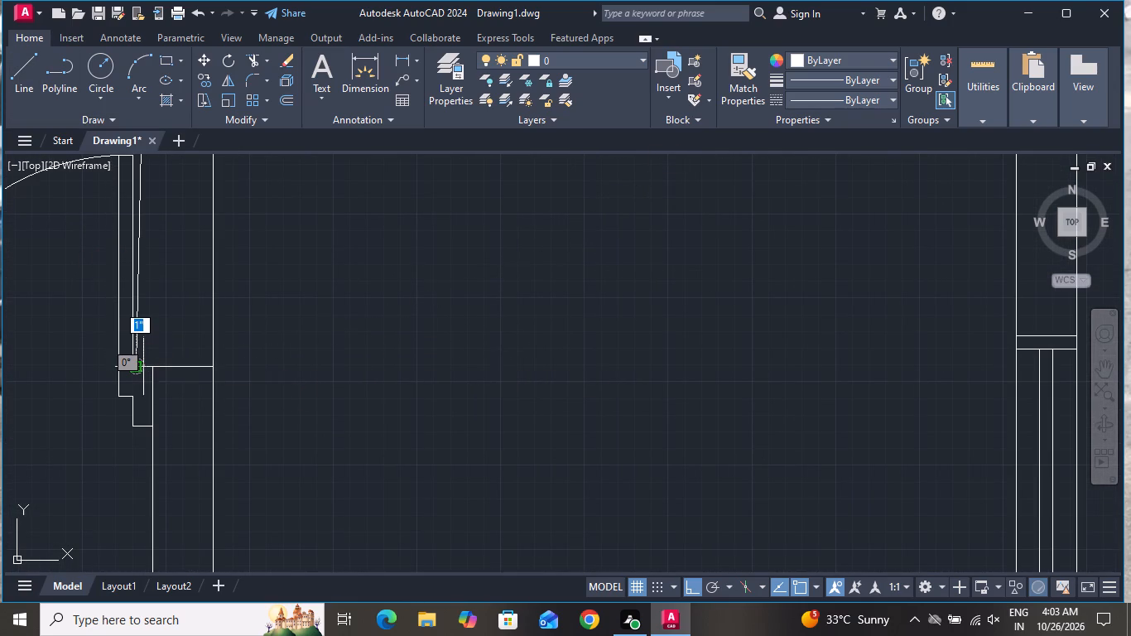
pyautogui.hotkey('ctrl', 'z')
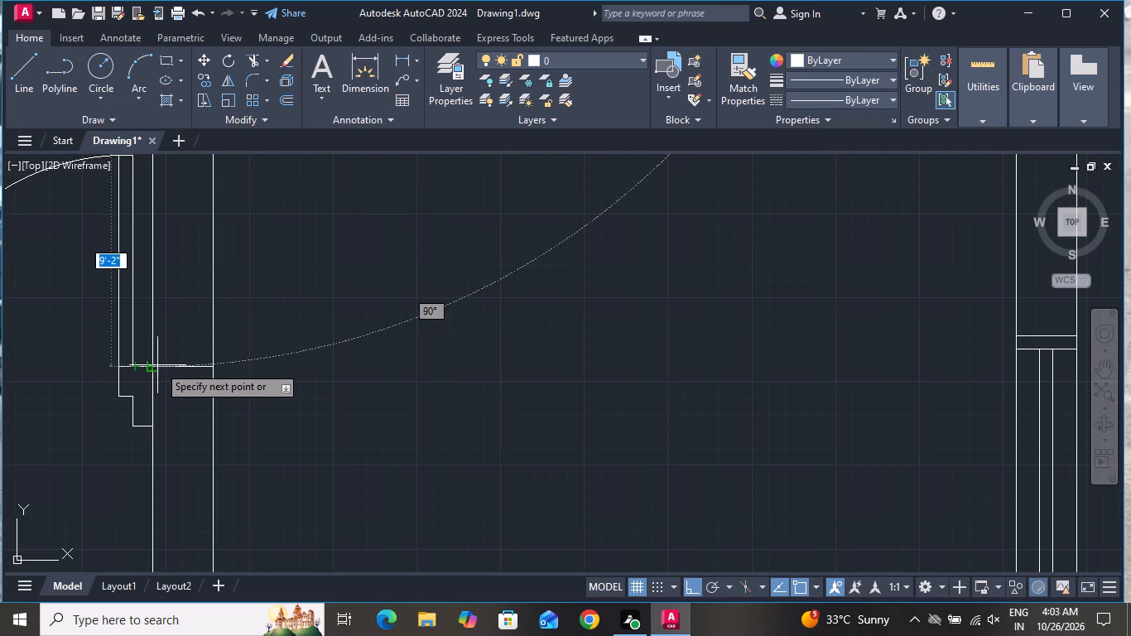
pyautogui.click(149, 364)
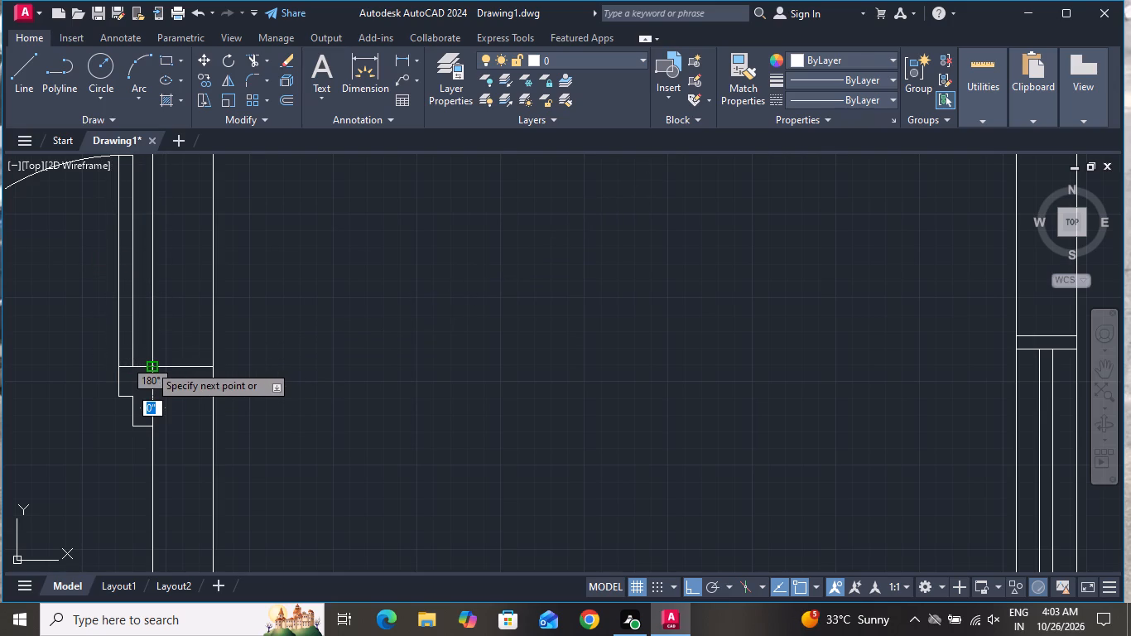
pyautogui.rightClick(149, 364)
pyautogui.click(172, 383)
# Offset the vertical line in the room south of the partition wall by 10" westward four times in succession to form stair treads.
pyautogui.scroll(-2, 331, 432)
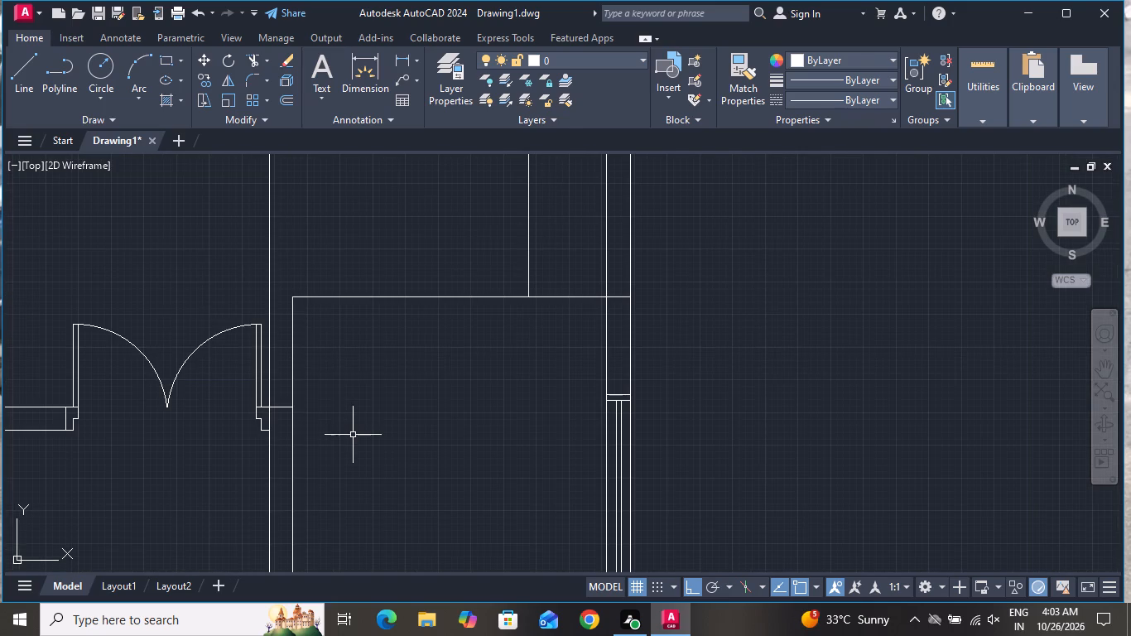
pyautogui.scroll(-1, 354, 435)
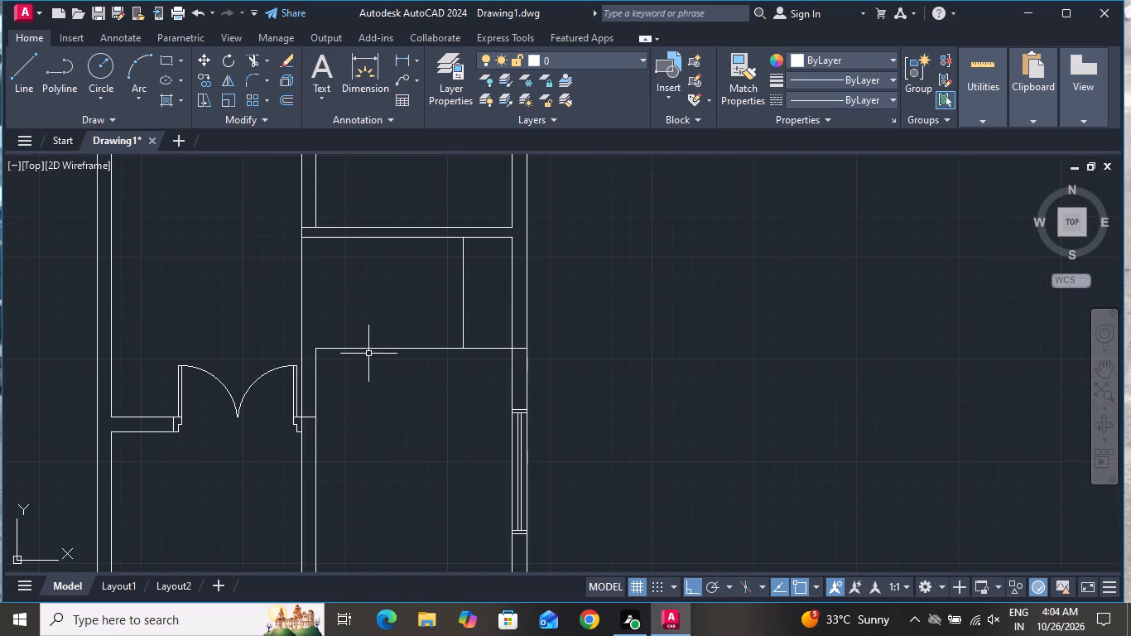
pyautogui.press('0')
pyautogui.press('BackSpace')
pyautogui.write('O')
pyautogui.press('space')
pyautogui.write('10')
pyautogui.hotkey('shift', '"')
pyautogui.press('Return')
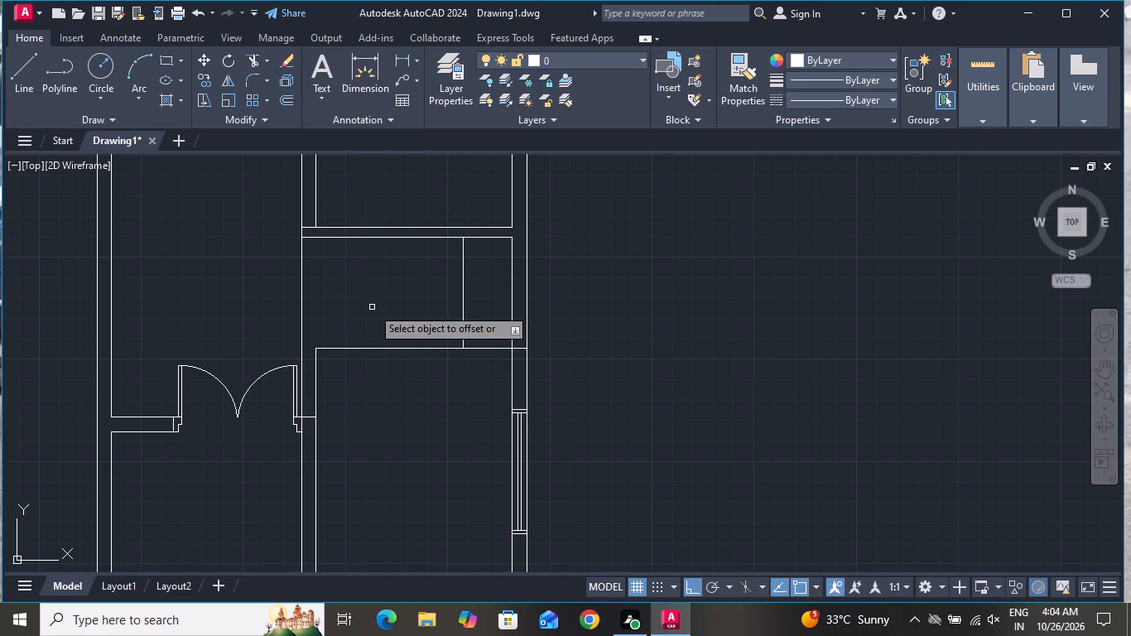
pyautogui.click(465, 272)
pyautogui.click(436, 280)
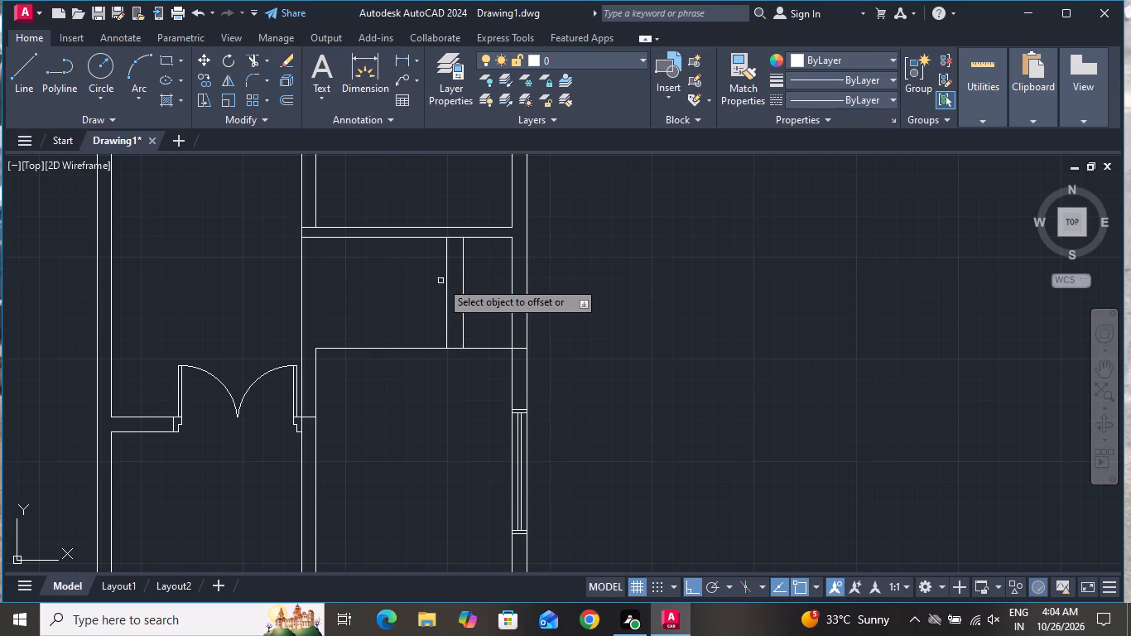
pyautogui.click(447, 278)
pyautogui.click(381, 285)
pyautogui.click(429, 283)
pyautogui.click(355, 290)
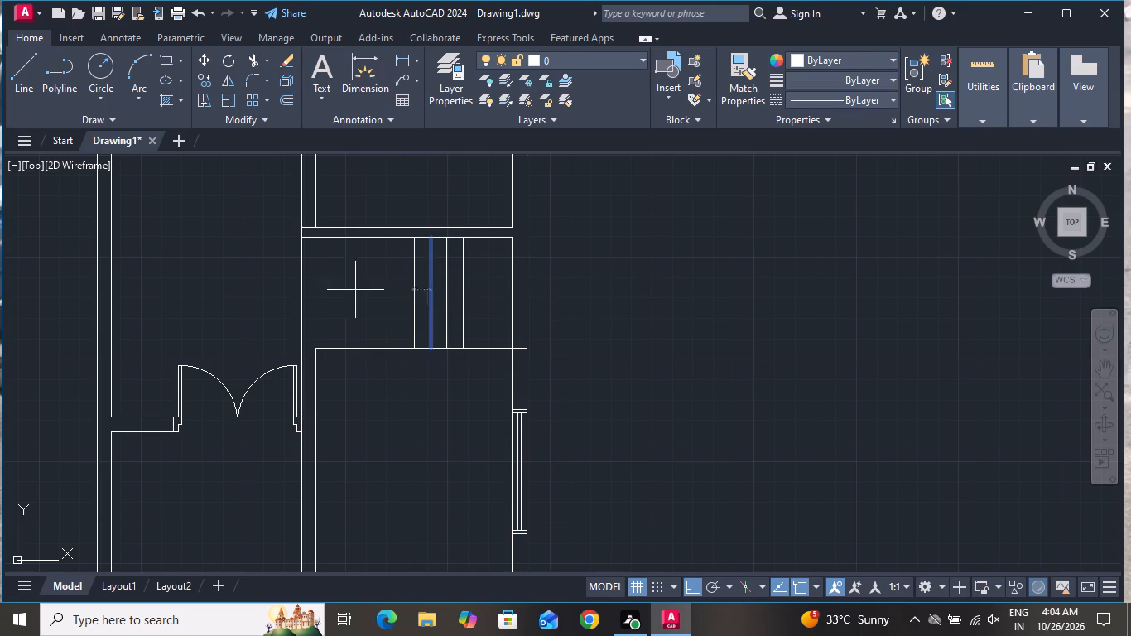
pyautogui.click(411, 282)
pyautogui.click(301, 291)
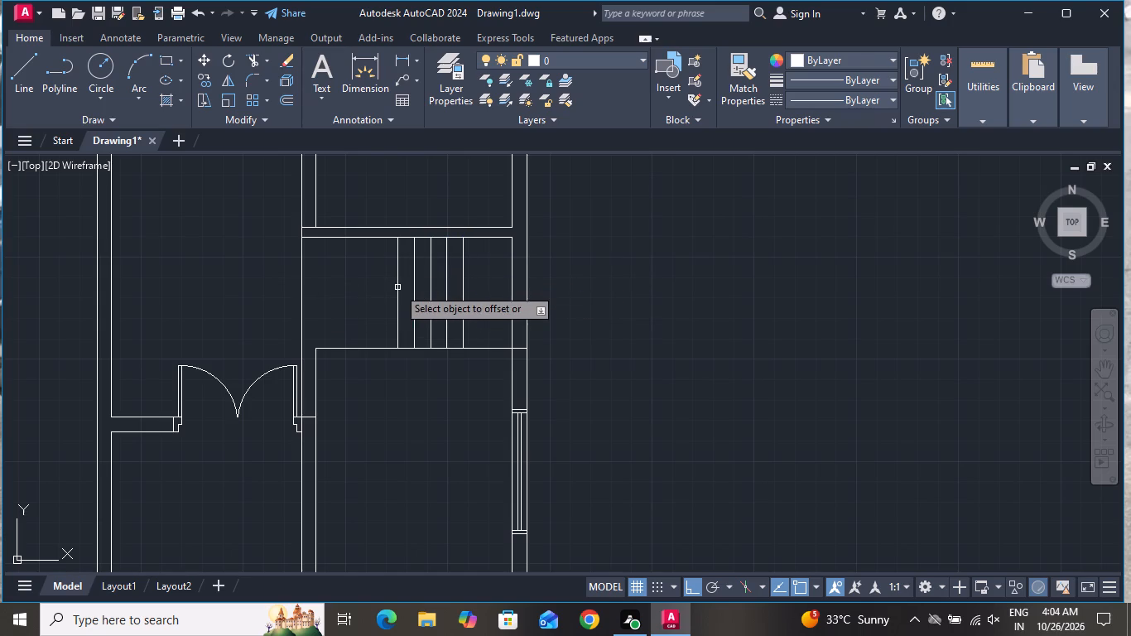
# Continue the 10" offsets westward from the westernmost tread, adding five more treads up to the central wall's east face.
pyautogui.click(397, 287)
pyautogui.click(367, 289)
pyautogui.click(380, 287)
pyautogui.click(371, 287)
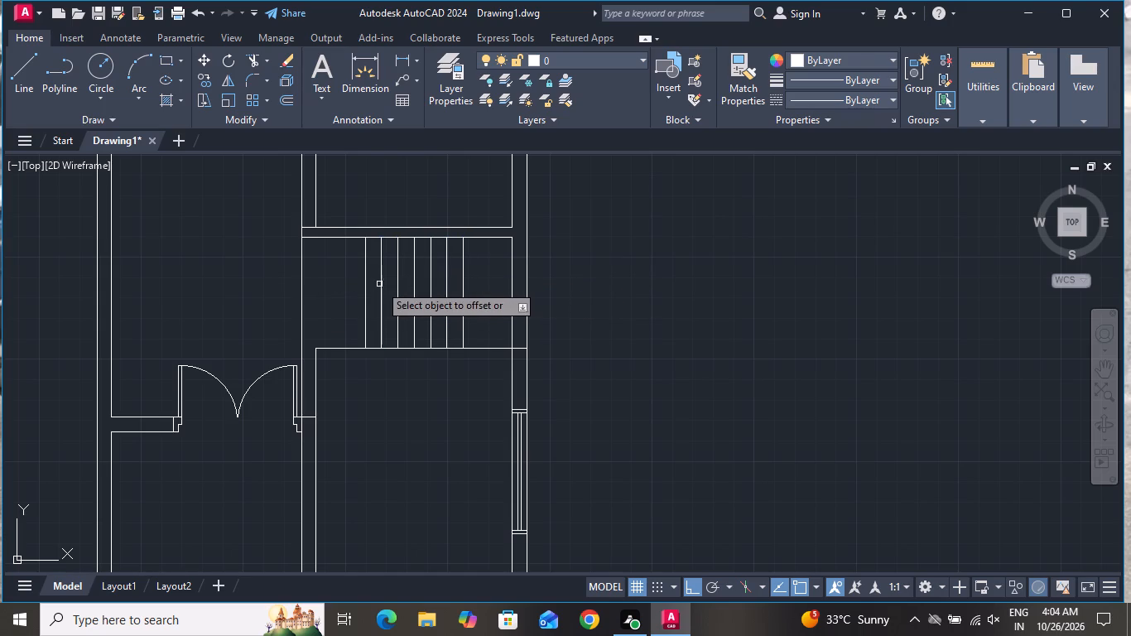
pyautogui.click(363, 288)
pyautogui.click(334, 287)
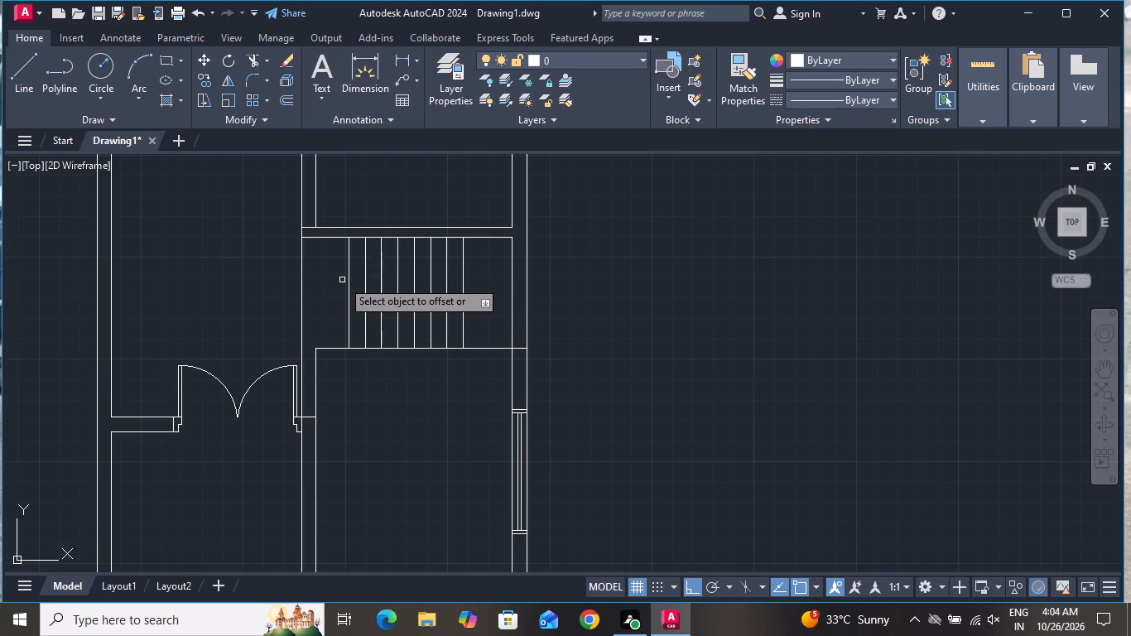
pyautogui.click(342, 280)
pyautogui.click(340, 280)
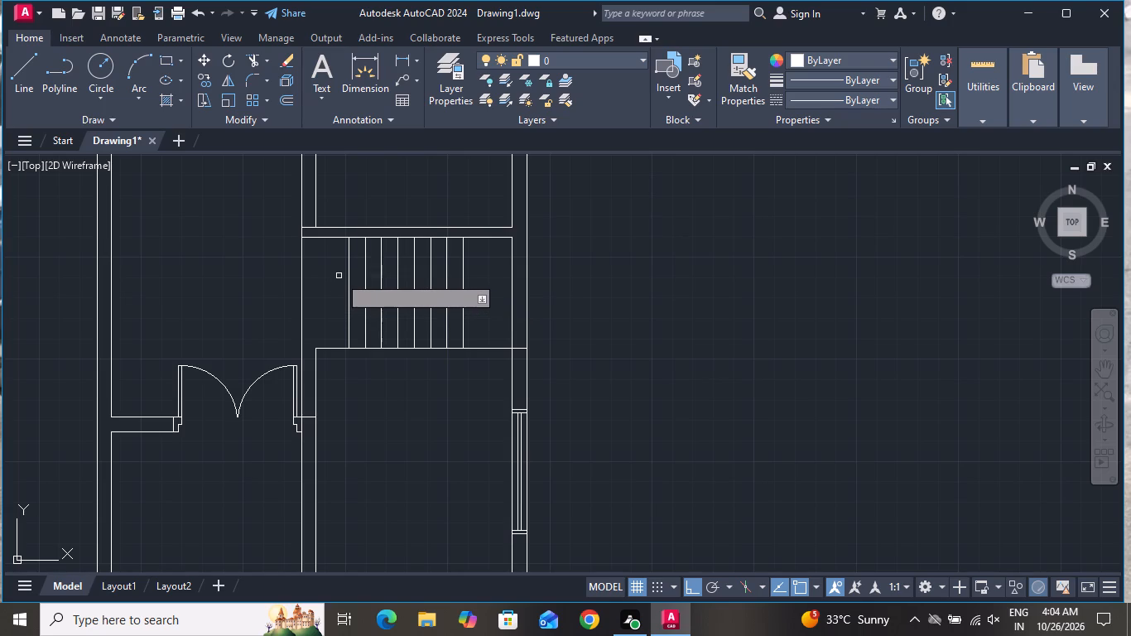
pyautogui.click(345, 272)
pyautogui.click(347, 275)
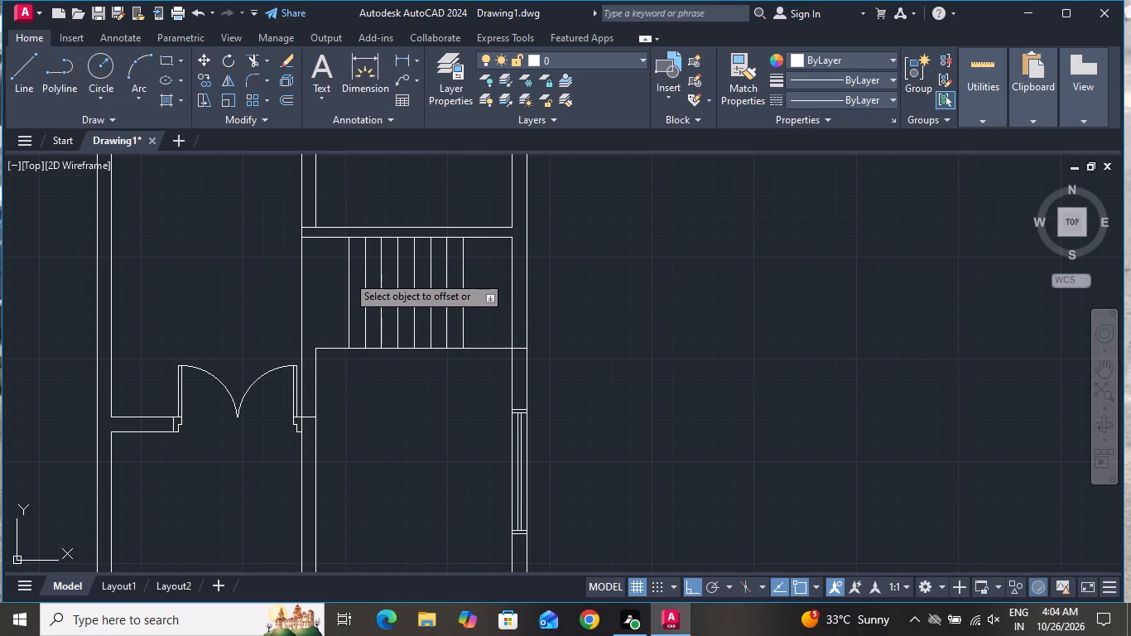
pyautogui.click(293, 282)
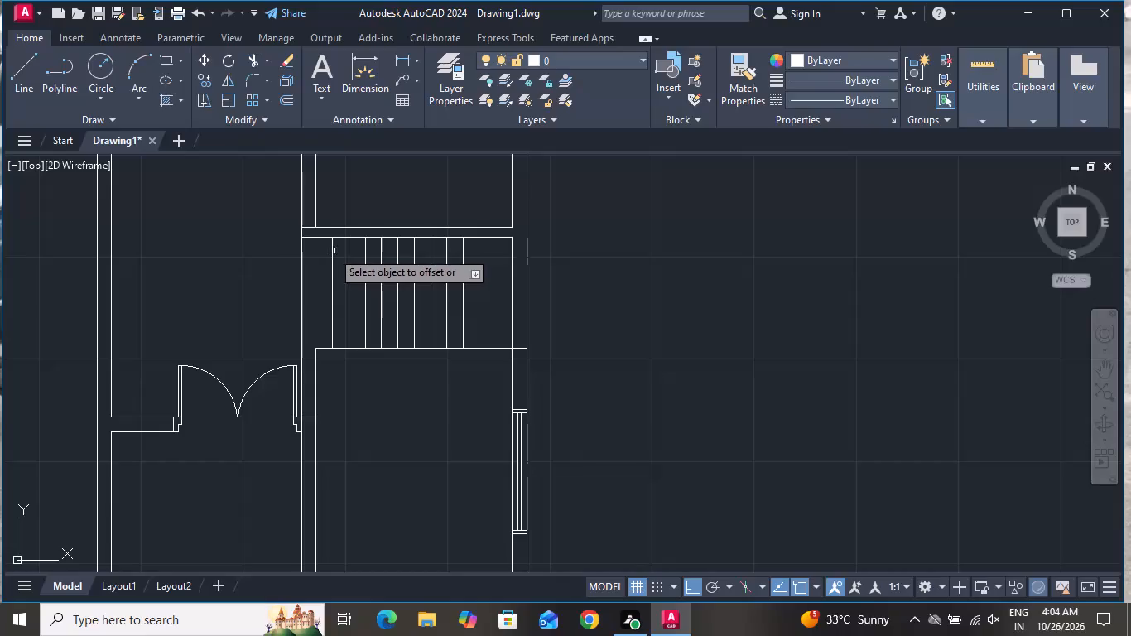
pyautogui.click(333, 251)
pyautogui.click(315, 256)
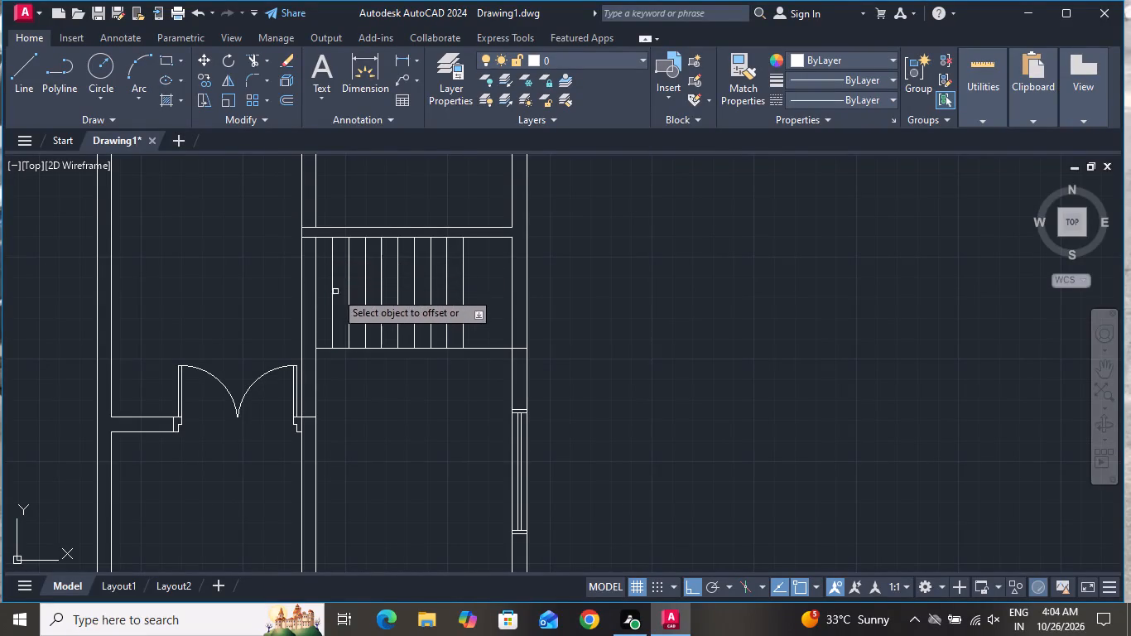
pyautogui.rightClick(377, 350)
pyautogui.click(412, 373)
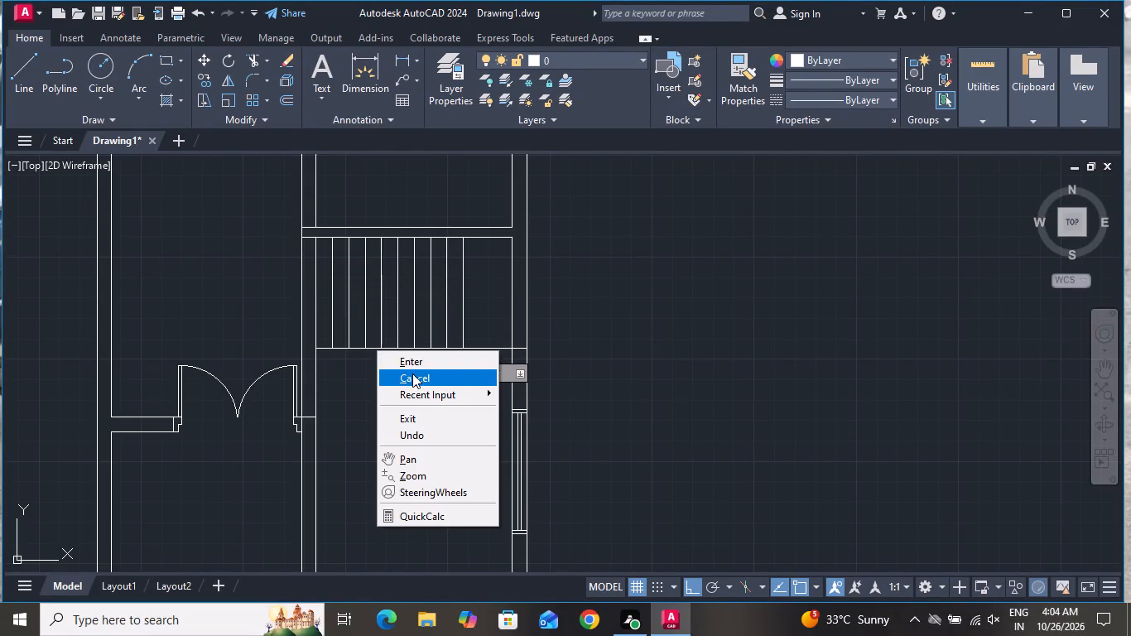
# Draw a horizontal line about 8'3" long across the treads near mid-height, from the central wall's west face to the easternmost tread.
pyautogui.click(12, 66)
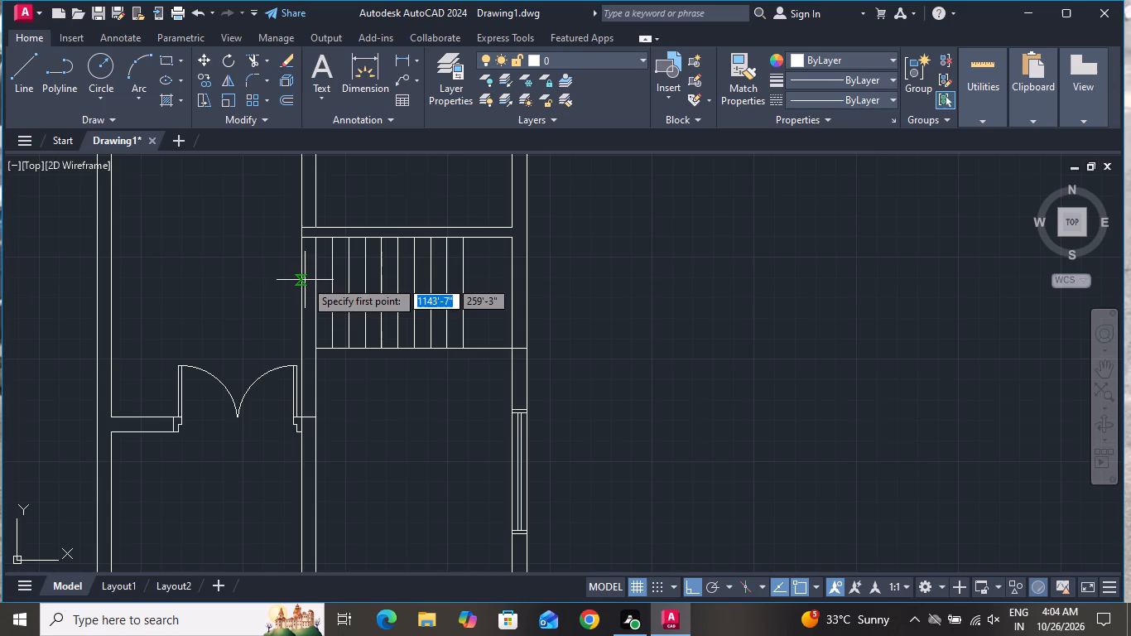
pyautogui.scroll(2, 301, 277)
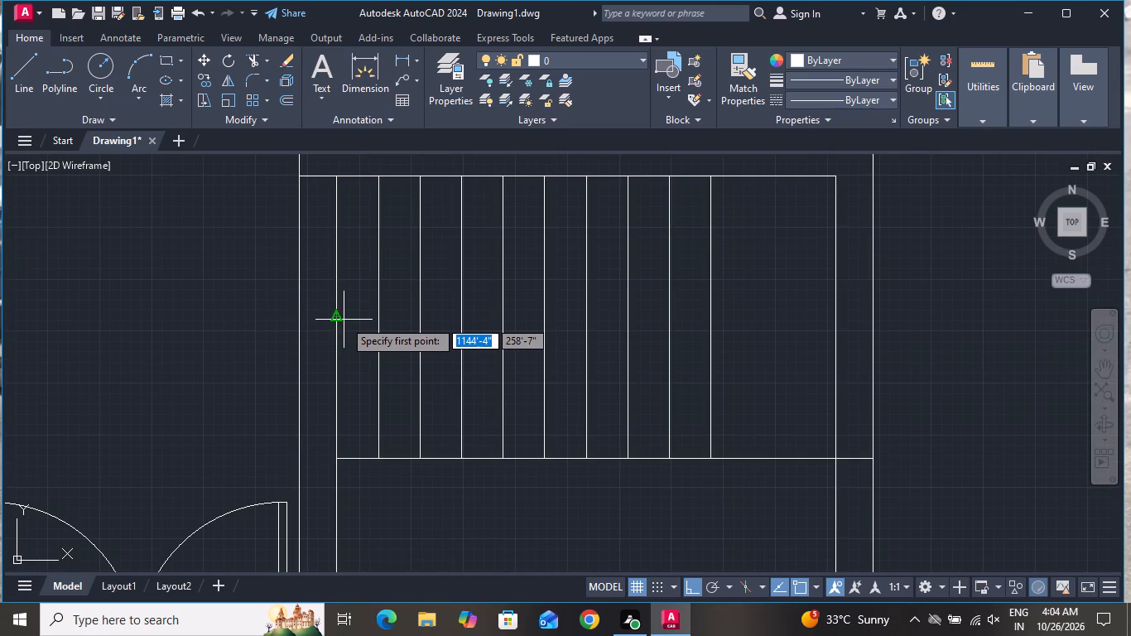
pyautogui.click(298, 315)
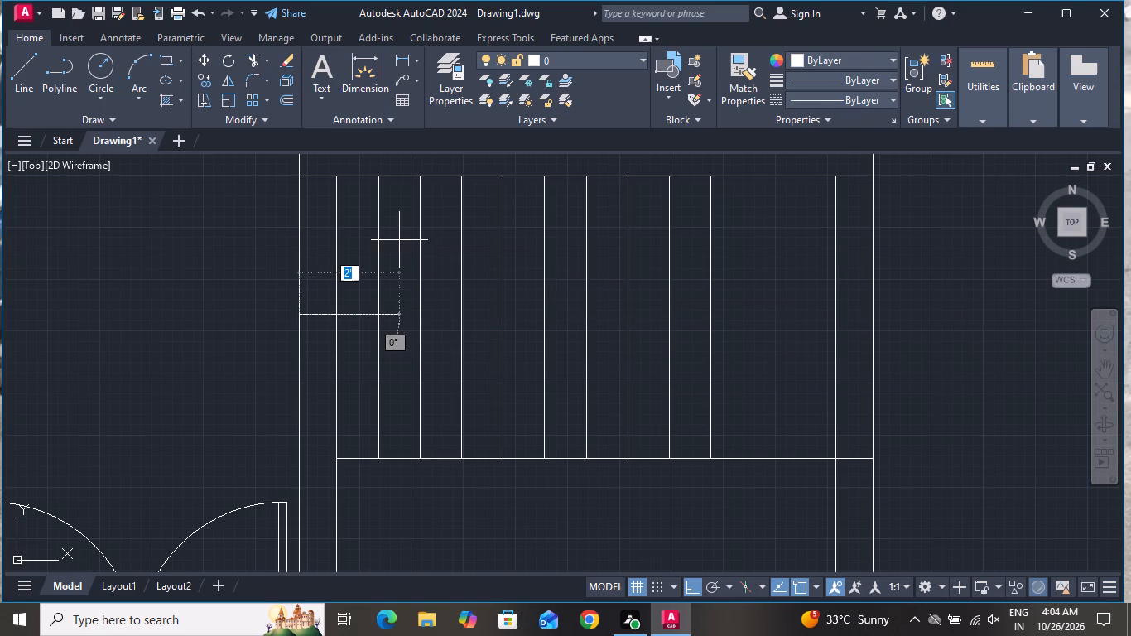
pyautogui.click(715, 311)
pyautogui.rightClick(715, 310)
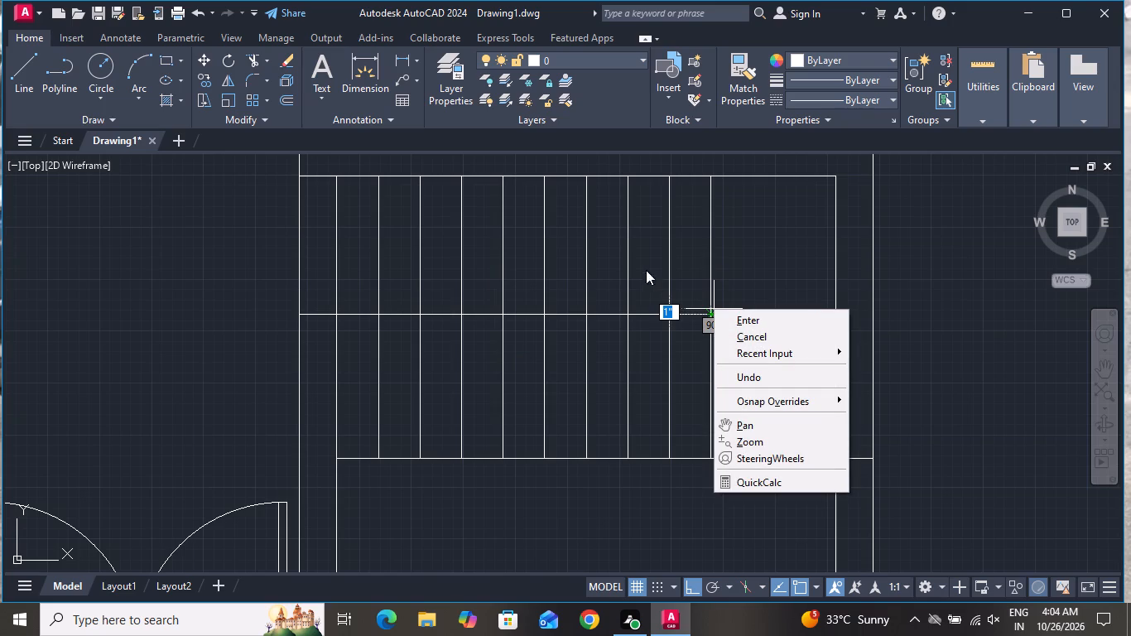
pyautogui.click(739, 334)
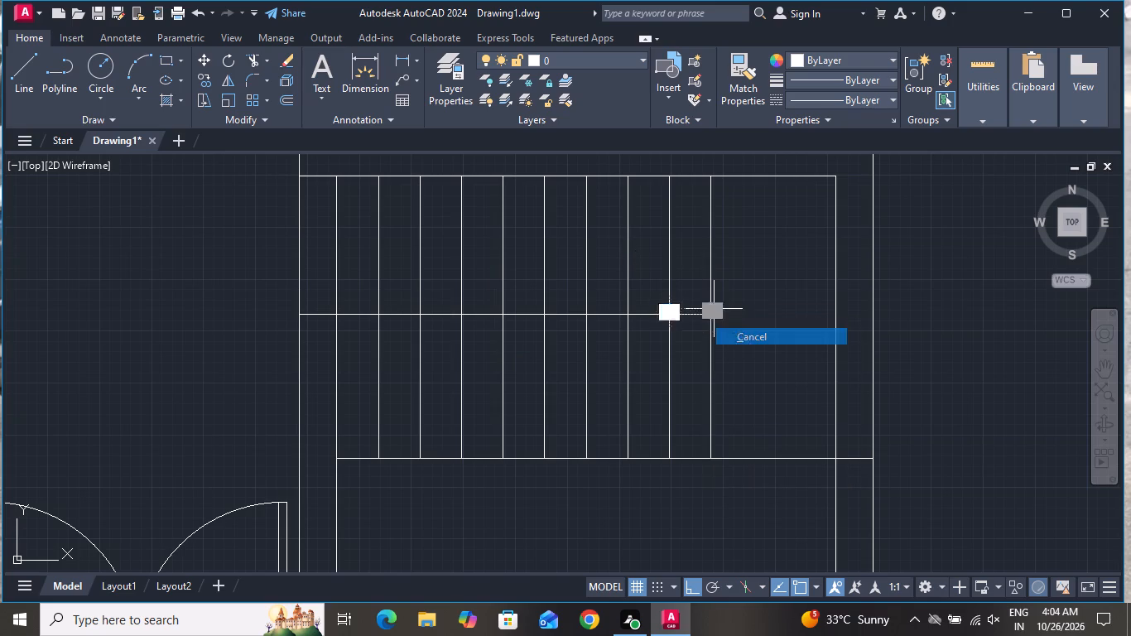
pyautogui.scroll(-2, 734, 304)
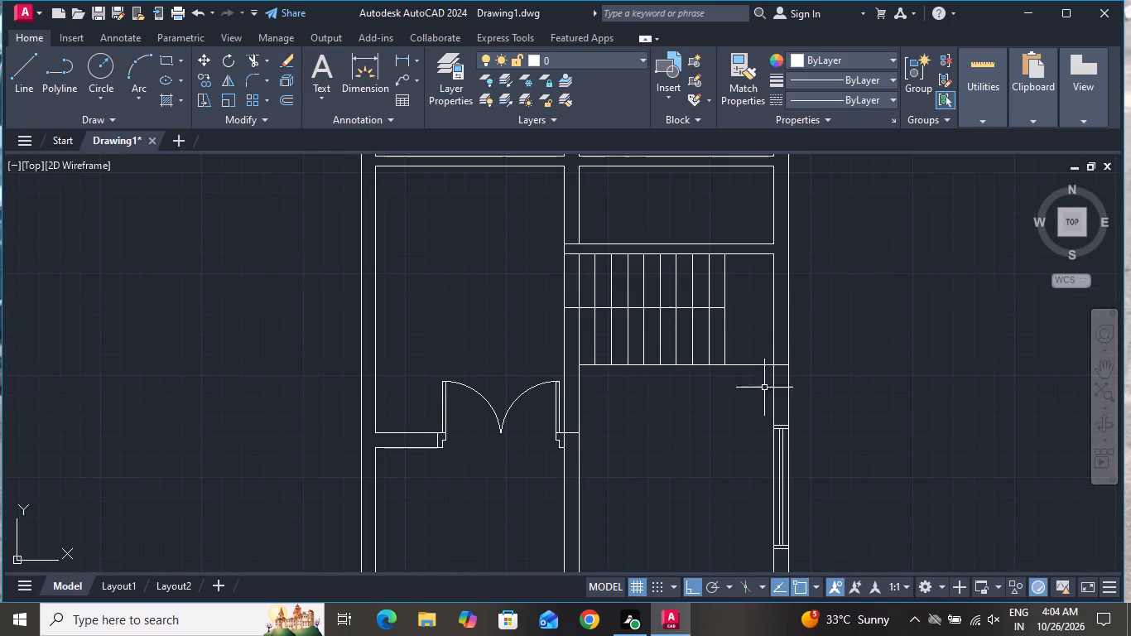
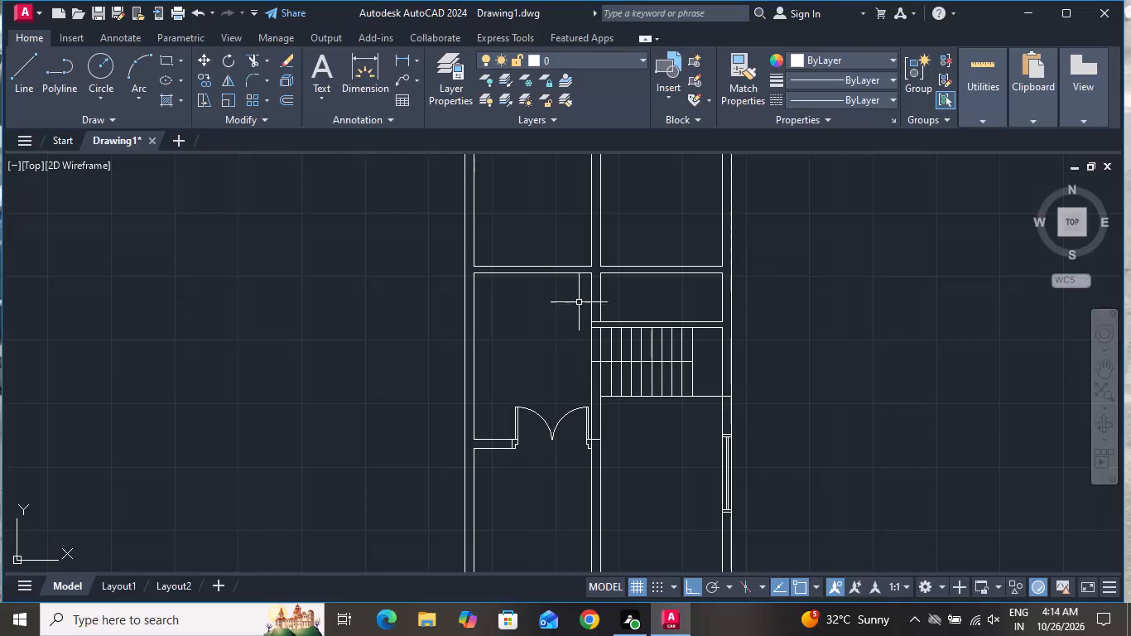
# Draw a 9" horizontal line across the central wall, extending the staircase's south edge to the wall's west face.
pyautogui.click(10, 72)
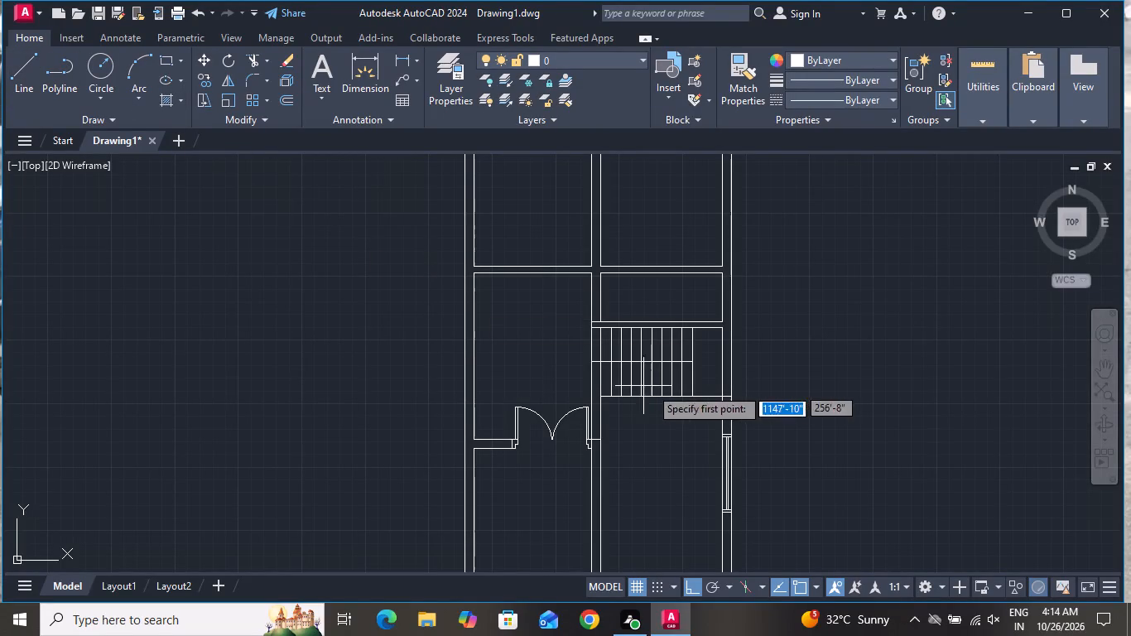
pyautogui.scroll(3, 615, 389)
pyautogui.click(566, 419)
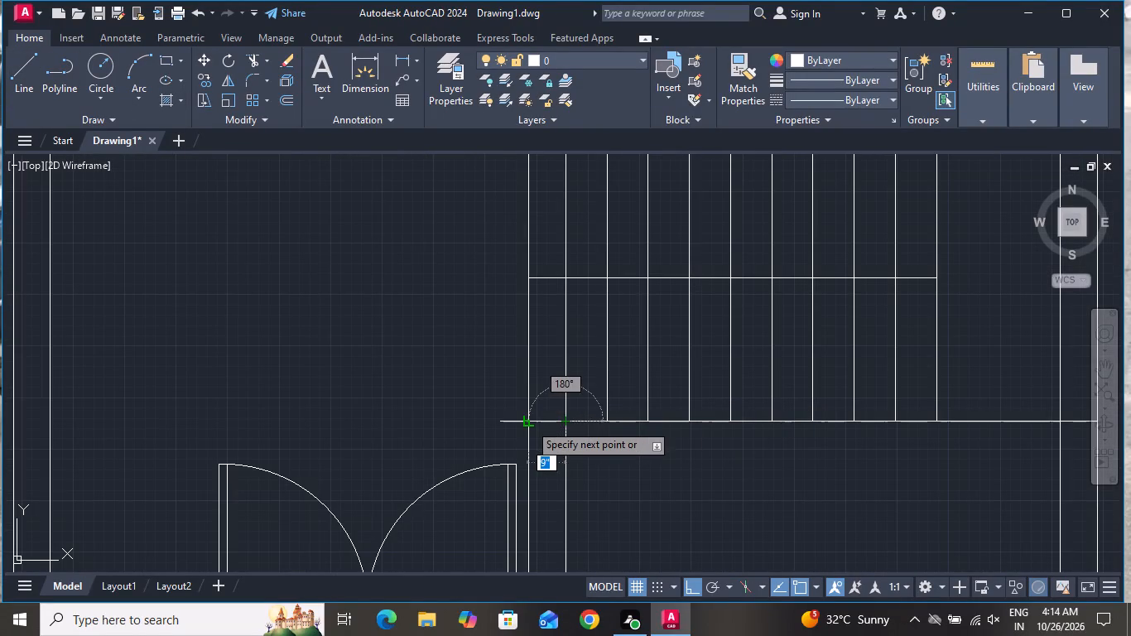
pyautogui.click(527, 422)
pyautogui.rightClick(527, 422)
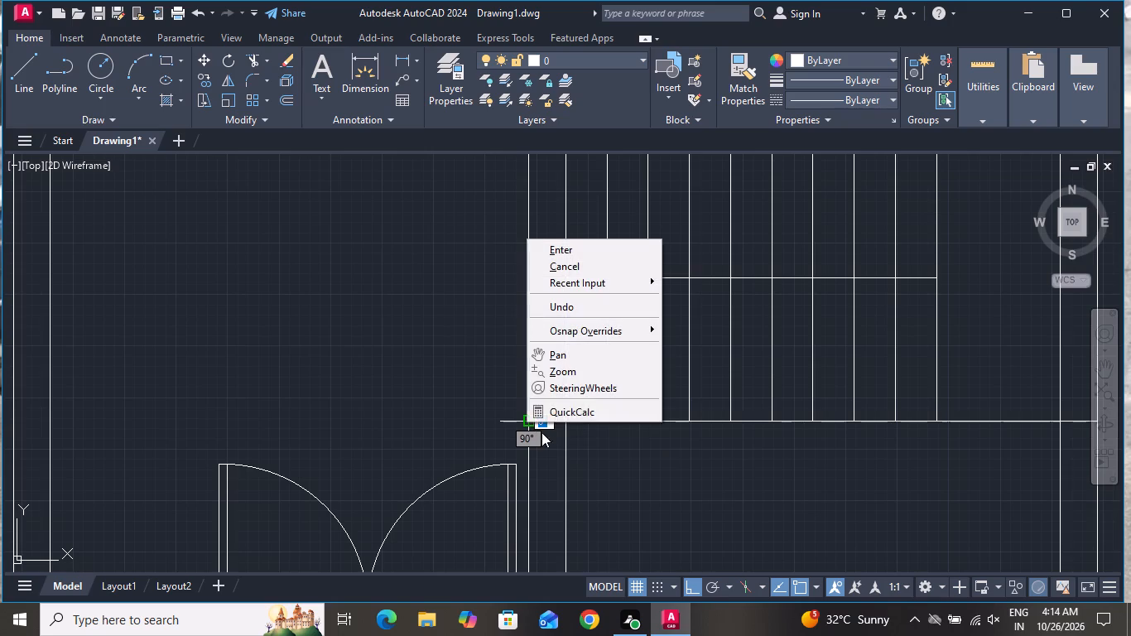
pyautogui.click(562, 268)
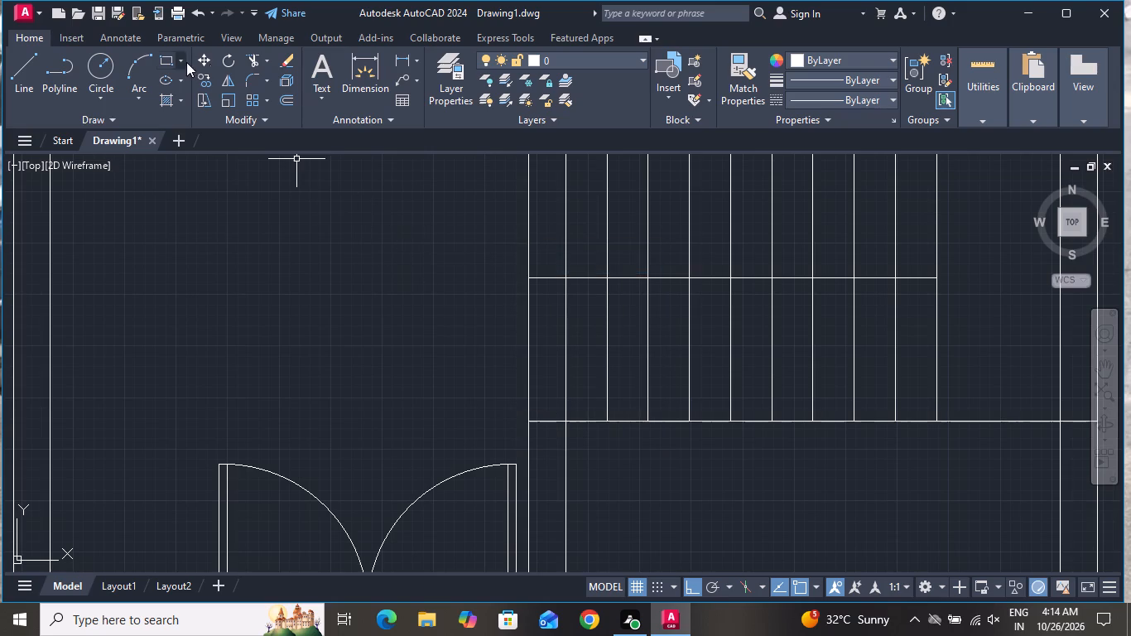
# Trim away both central wall faces between the staircase's south edge and the wall beside the double door.
pyautogui.click(252, 54)
pyautogui.scroll(-2, 486, 276)
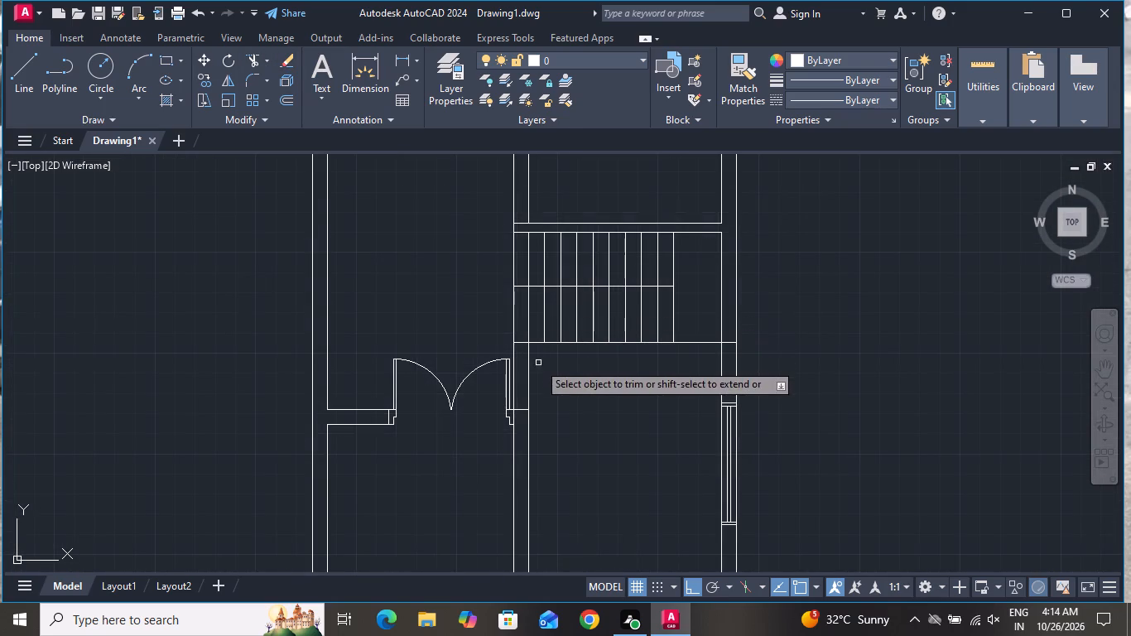
pyautogui.scroll(1, 538, 363)
pyautogui.click(542, 370)
pyautogui.click(479, 344)
pyautogui.rightClick(543, 377)
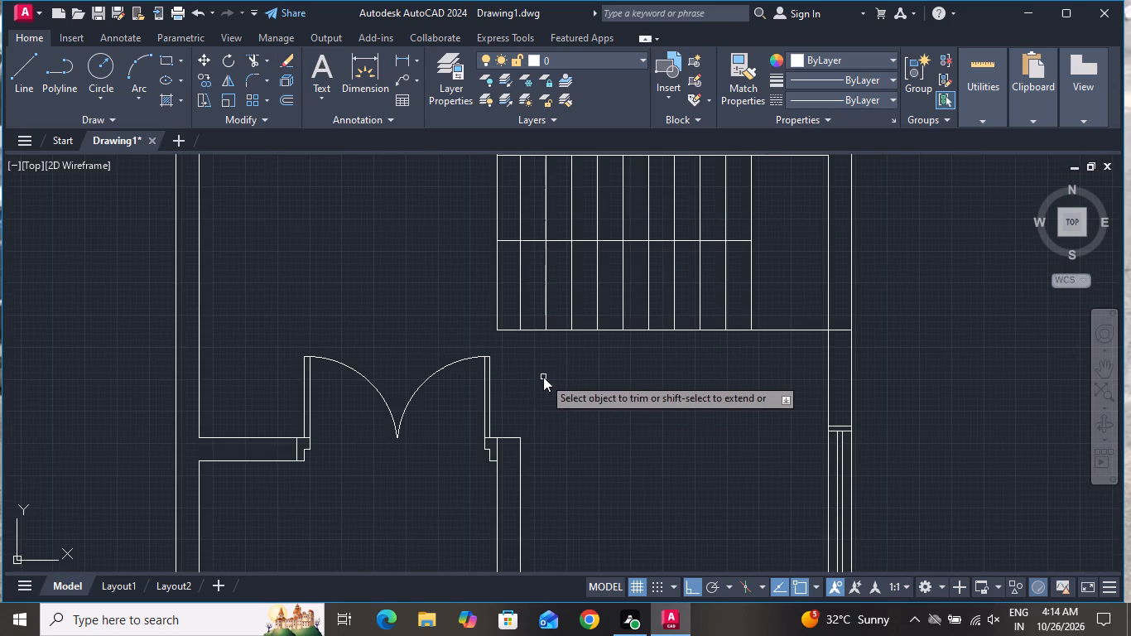
pyautogui.click(570, 402)
# Draw a vertical line from the west end of the staircase's south edge down to the wall line beside the double door.
pyautogui.click(25, 71)
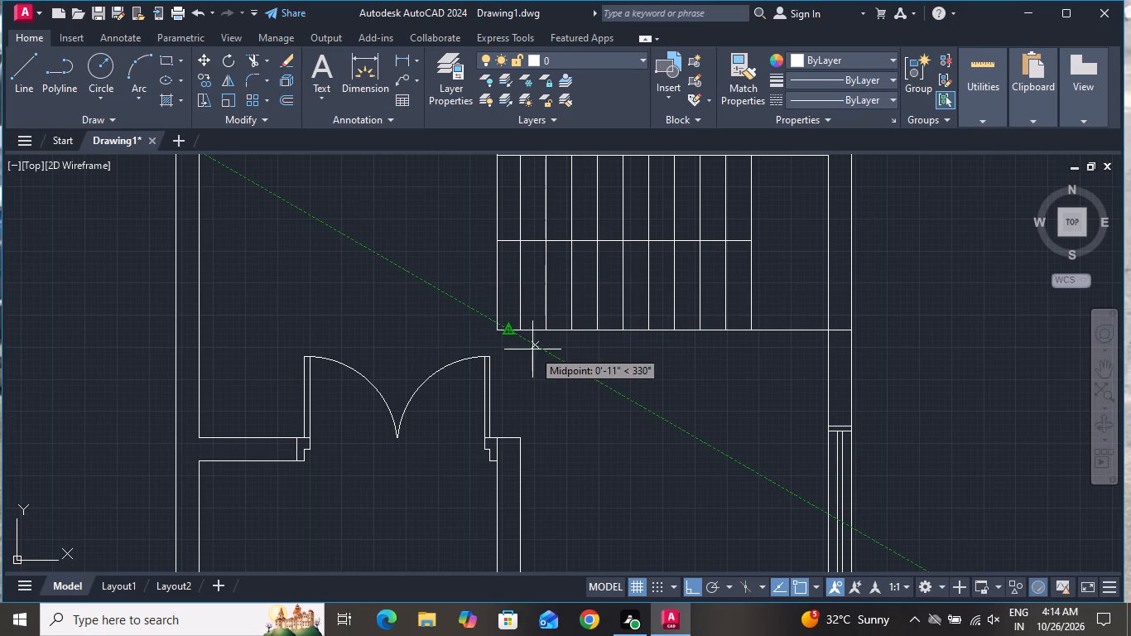
pyautogui.scroll(1, 533, 350)
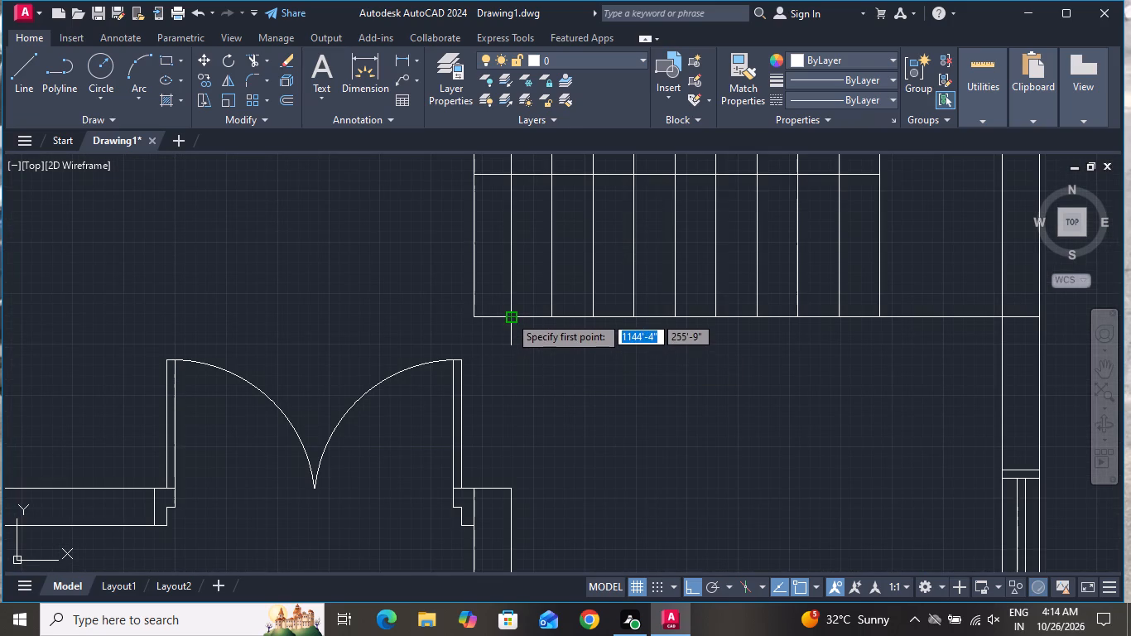
pyautogui.click(472, 315)
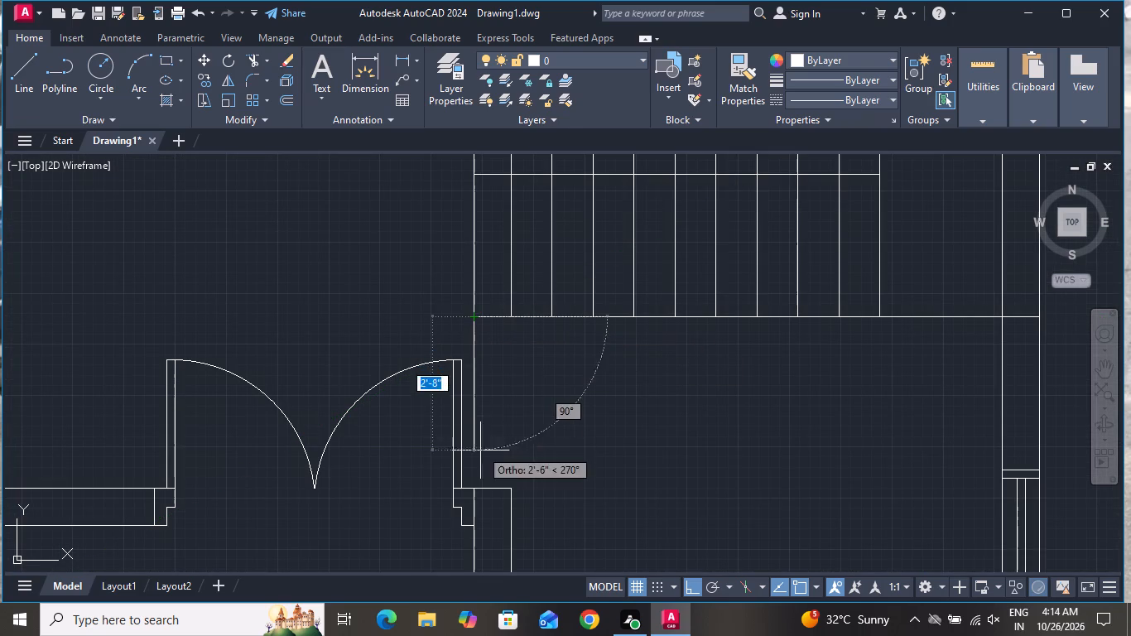
pyautogui.click(477, 485)
pyautogui.rightClick(477, 485)
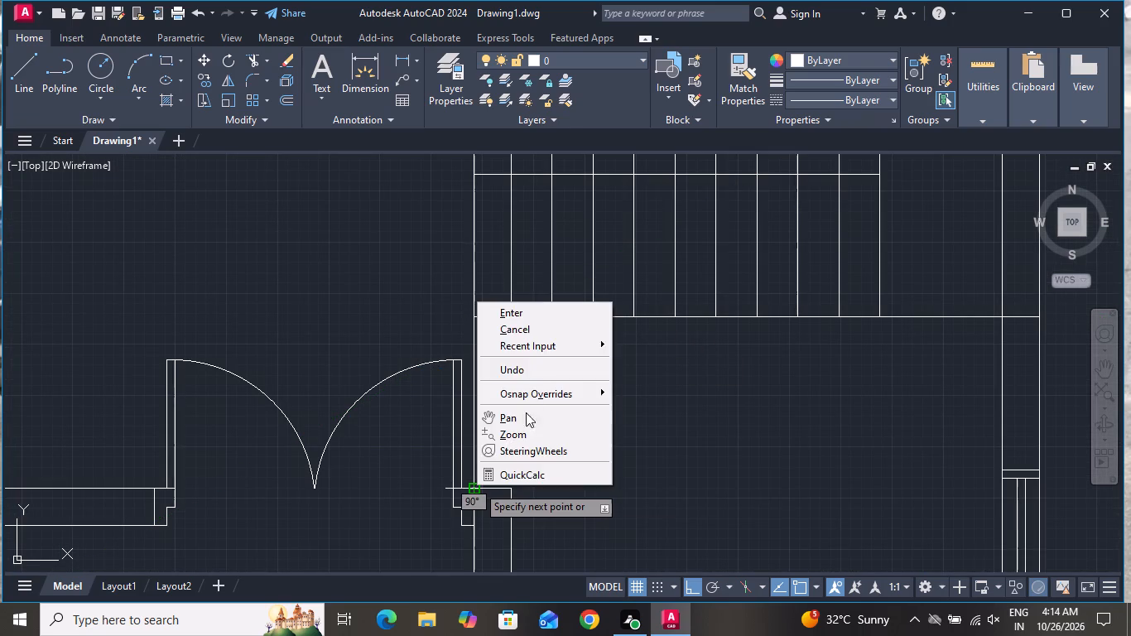
pyautogui.click(544, 328)
# Insert the Toilet - Imperial block from the tool palettes into the small room north of the staircase.
pyautogui.scroll(-2, 616, 425)
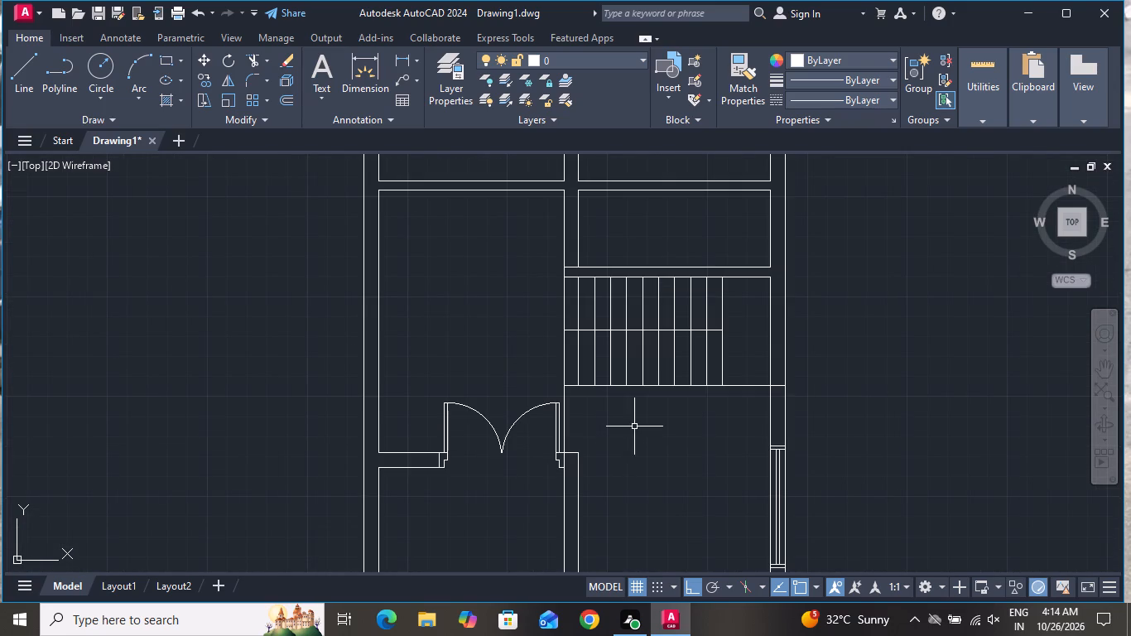
pyautogui.scroll(-1, 638, 419)
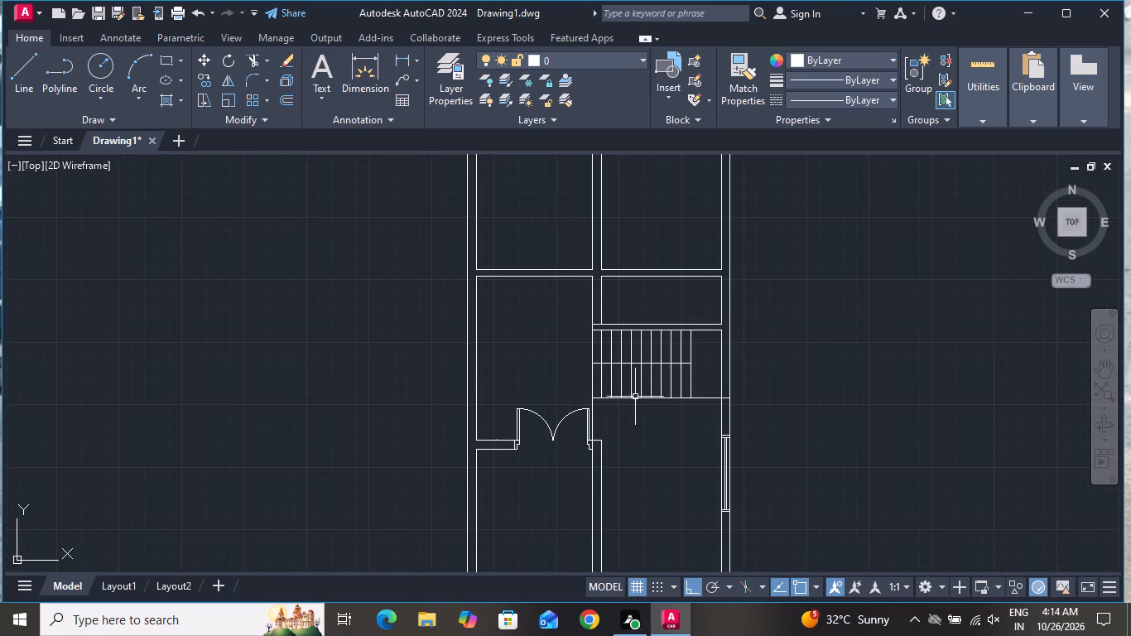
pyautogui.scroll(3, 666, 272)
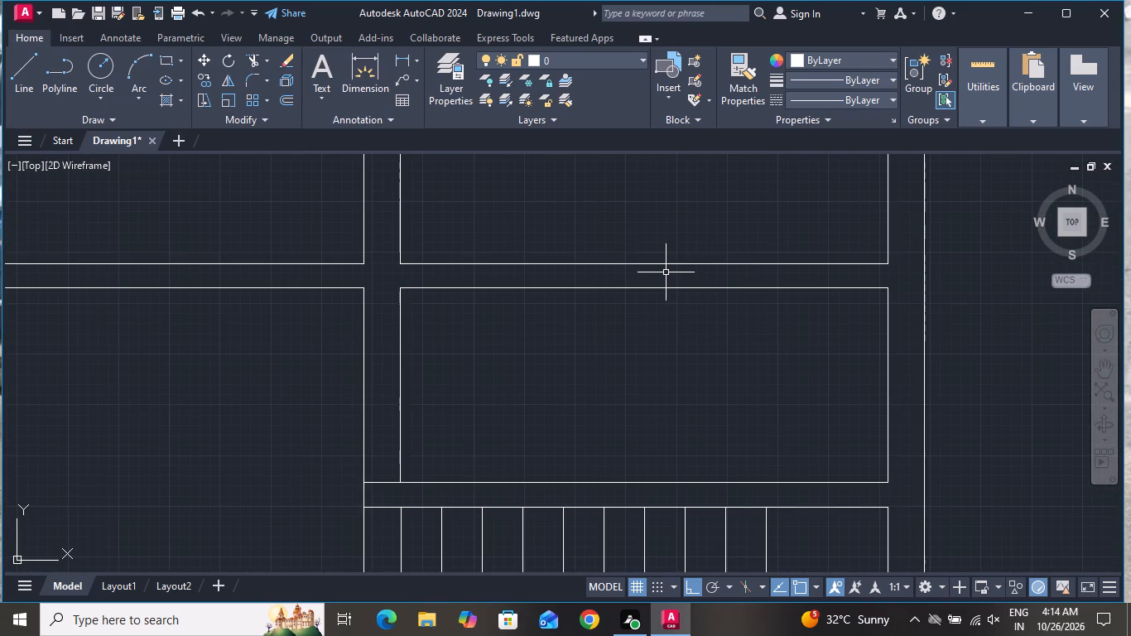
pyautogui.write('TP')
pyautogui.press('space')
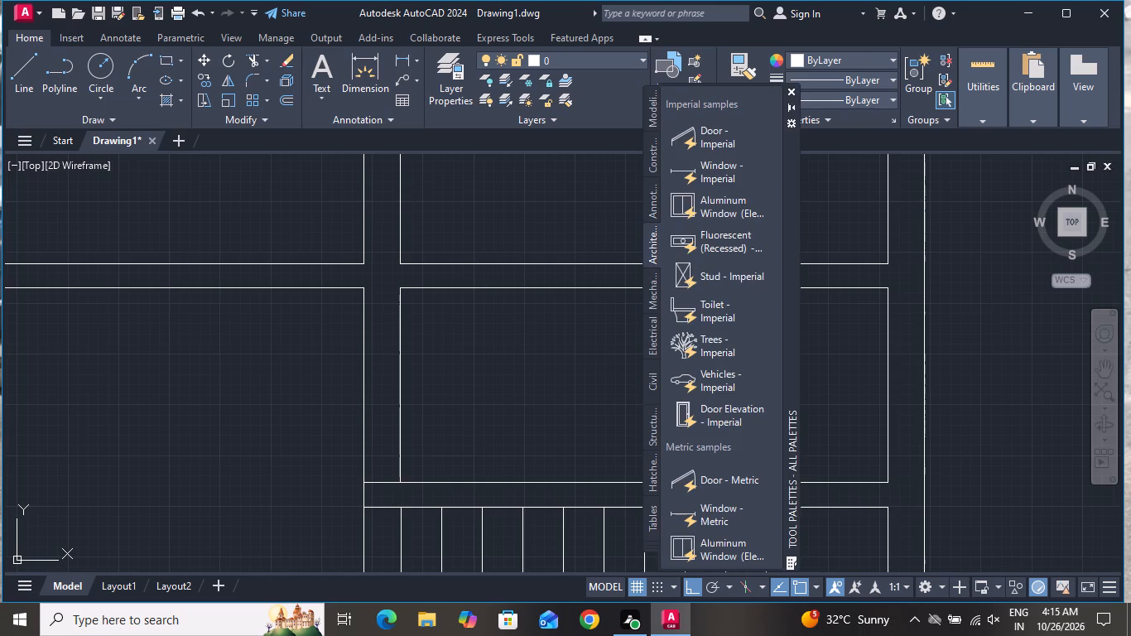
pyautogui.click(683, 317)
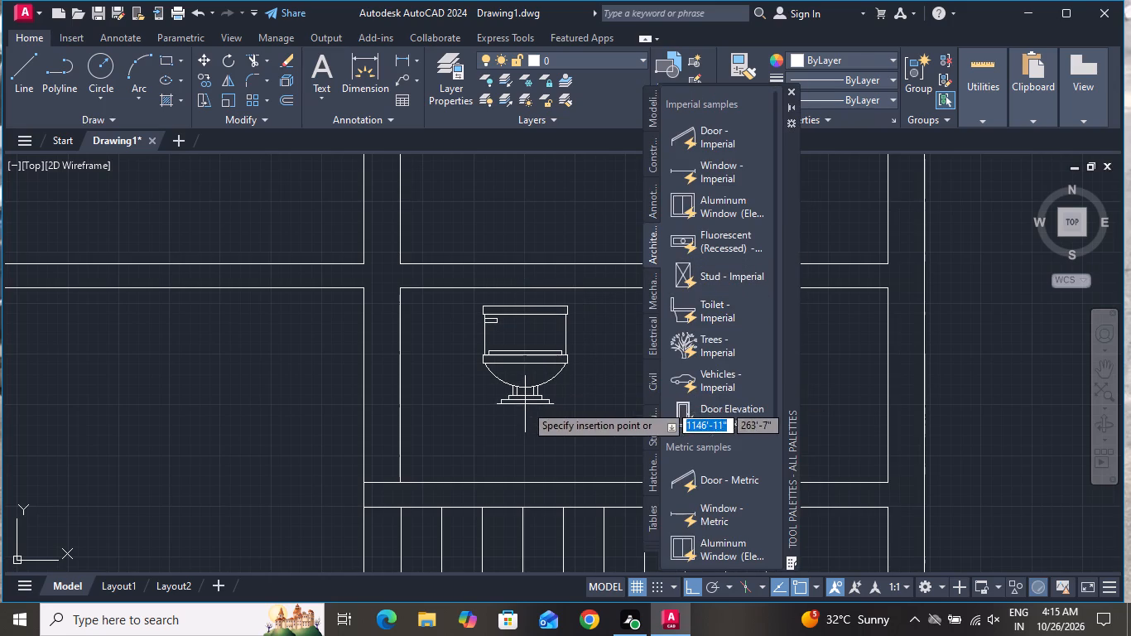
pyautogui.click(525, 404)
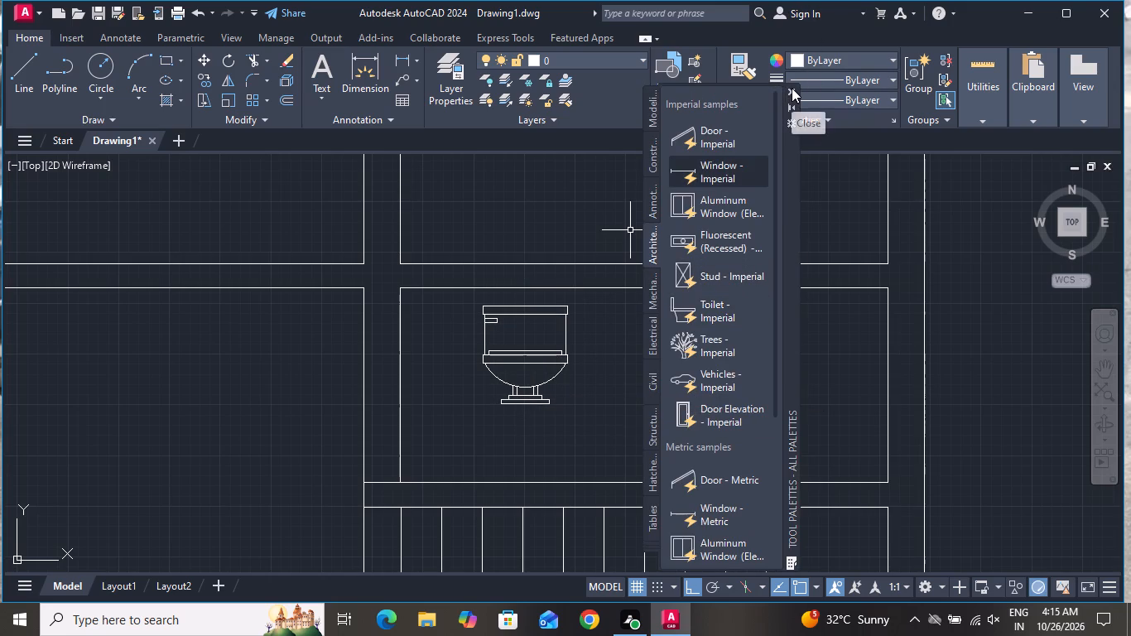
pyautogui.click(792, 88)
# Switch the toilet block's visibility from front elevation to plan view.
pyautogui.click(488, 343)
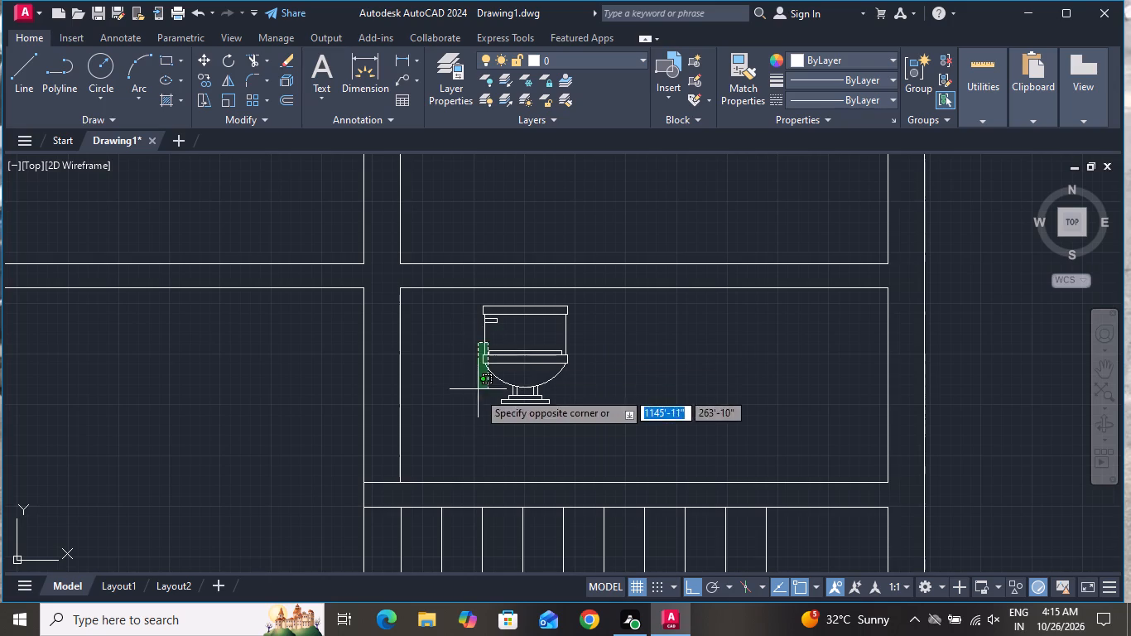
pyautogui.doubleClick(523, 388)
pyautogui.click(513, 394)
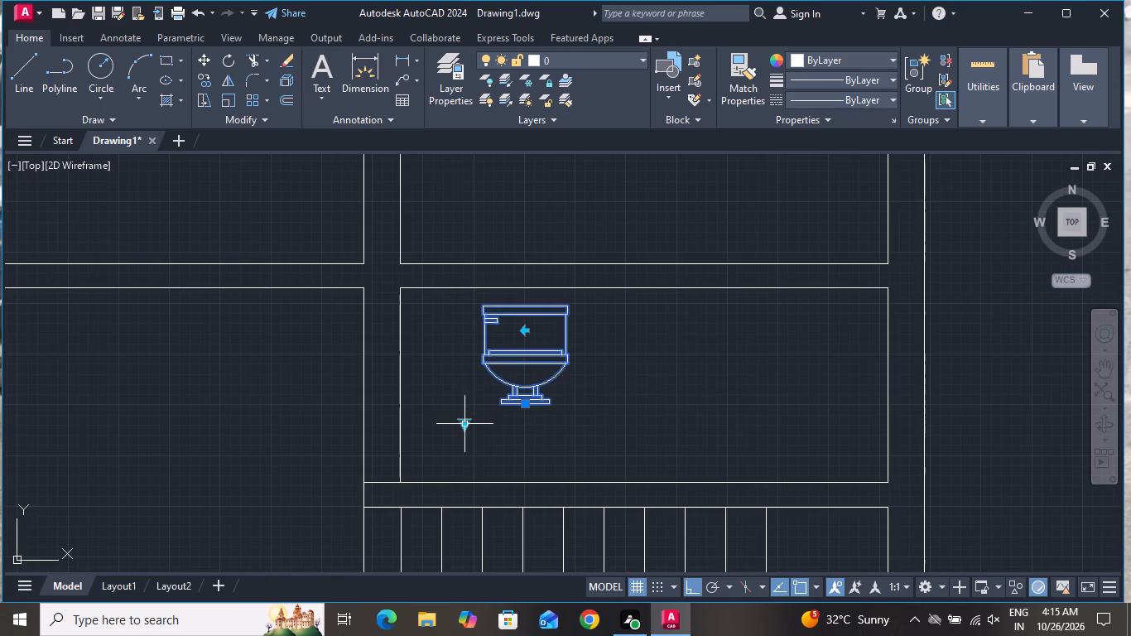
pyautogui.click(460, 426)
pyautogui.click(505, 453)
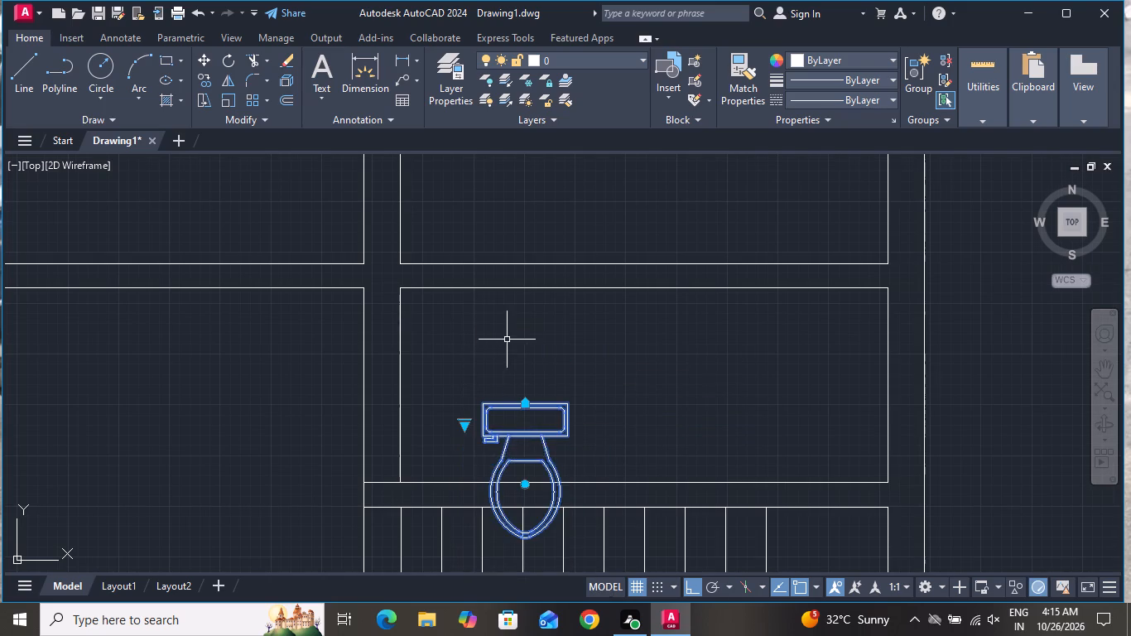
# Scale down the toilet about a point on its tank so that it fits within the small room.
pyautogui.scroll(-1, 510, 338)
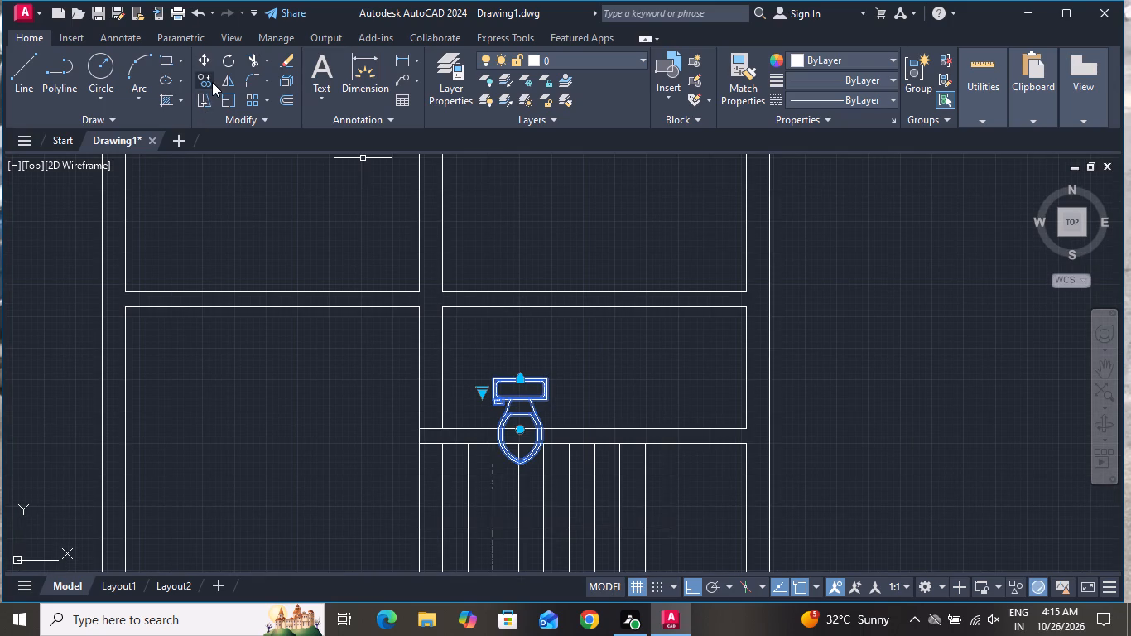
pyautogui.click(224, 95)
pyautogui.click(529, 392)
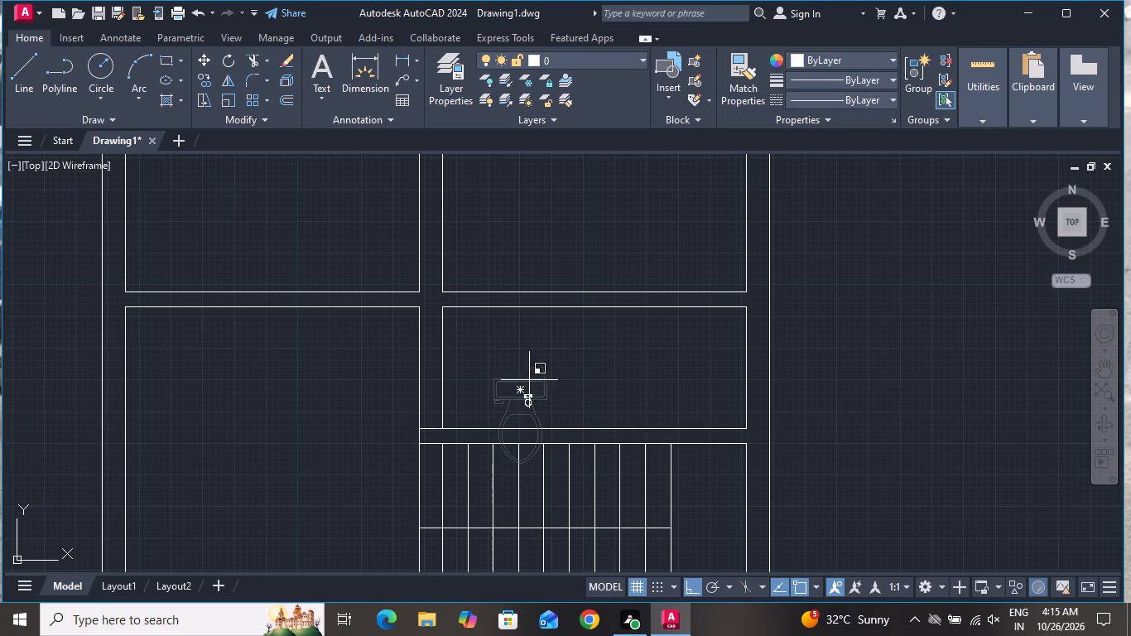
pyautogui.click(535, 349)
# Move the toilet by its tank's back midpoint to the small room's north wall near the east end, with Ortho off.
pyautogui.click(520, 409)
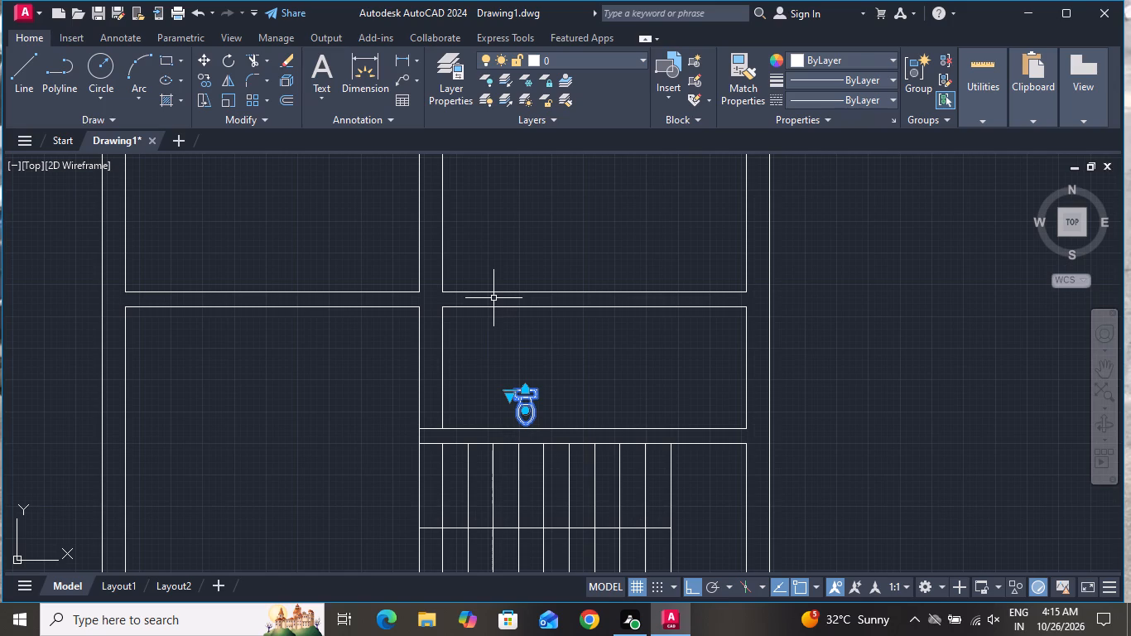
pyautogui.click(205, 58)
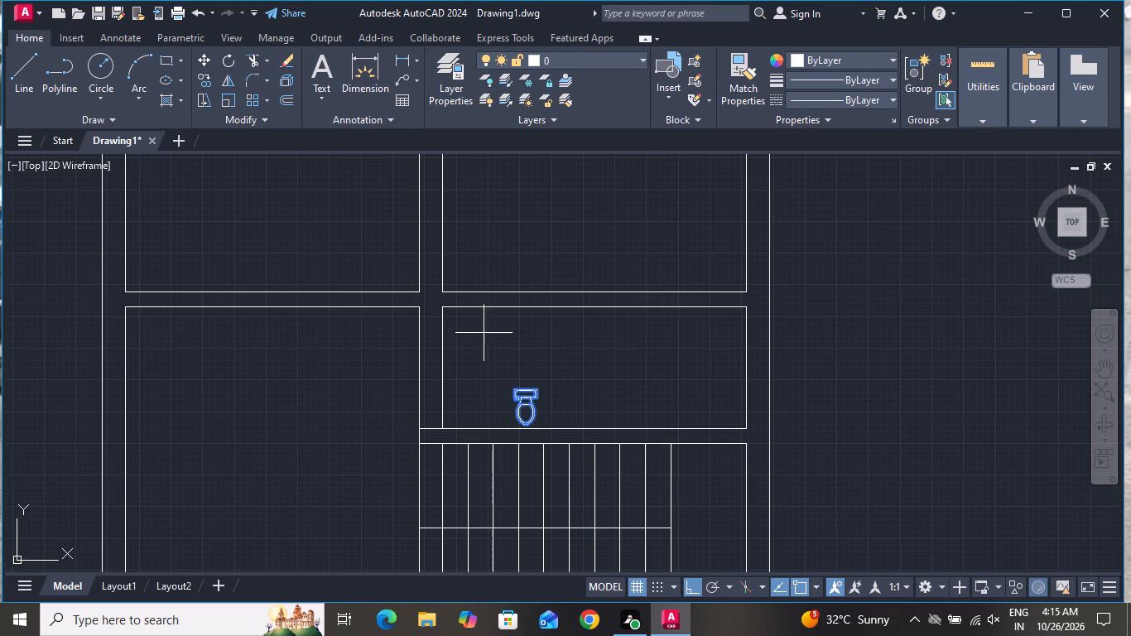
pyautogui.click(526, 388)
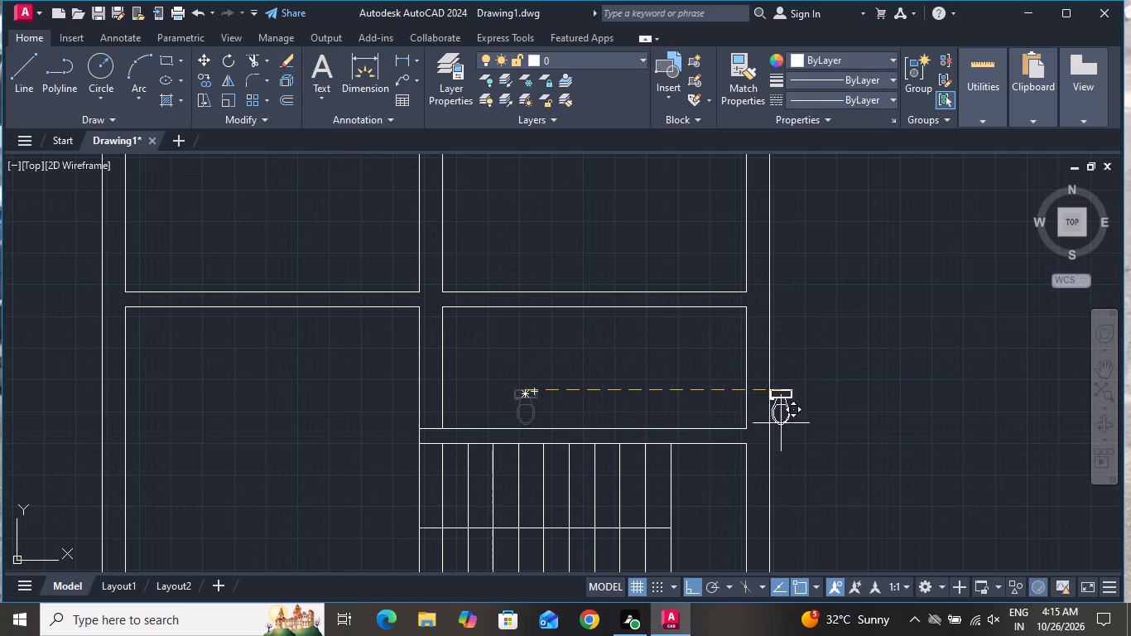
pyautogui.click(693, 585)
pyautogui.scroll(2, 679, 335)
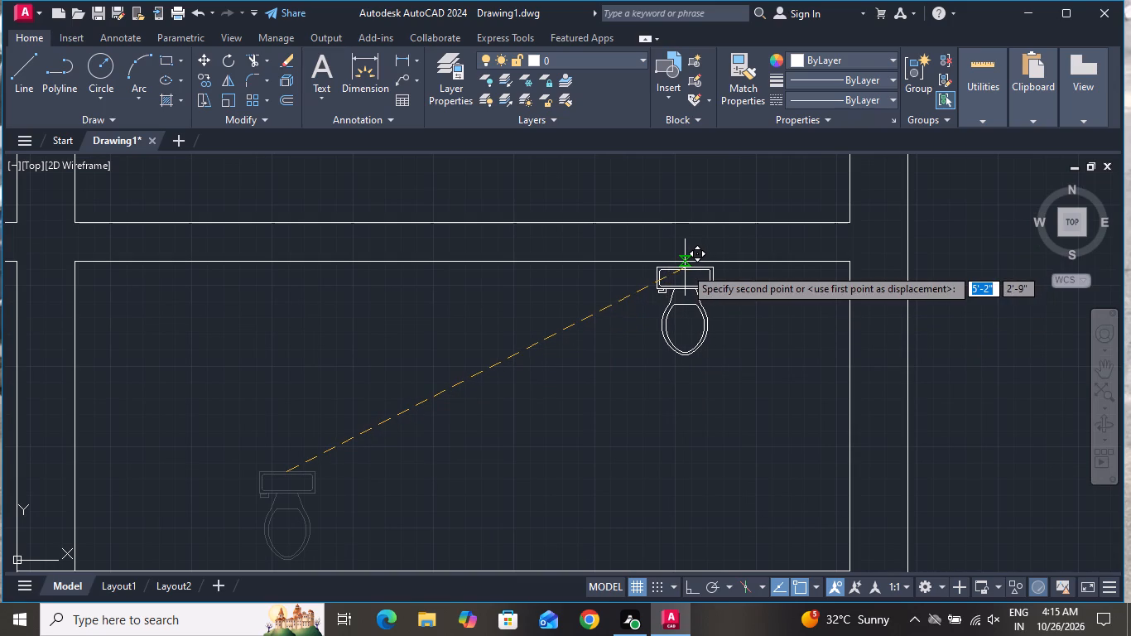
pyautogui.click(680, 261)
# Enlarge the toilet with Scale, using the front tip of its bowl as the base point.
pyautogui.scroll(-3, 695, 303)
pyautogui.click(720, 311)
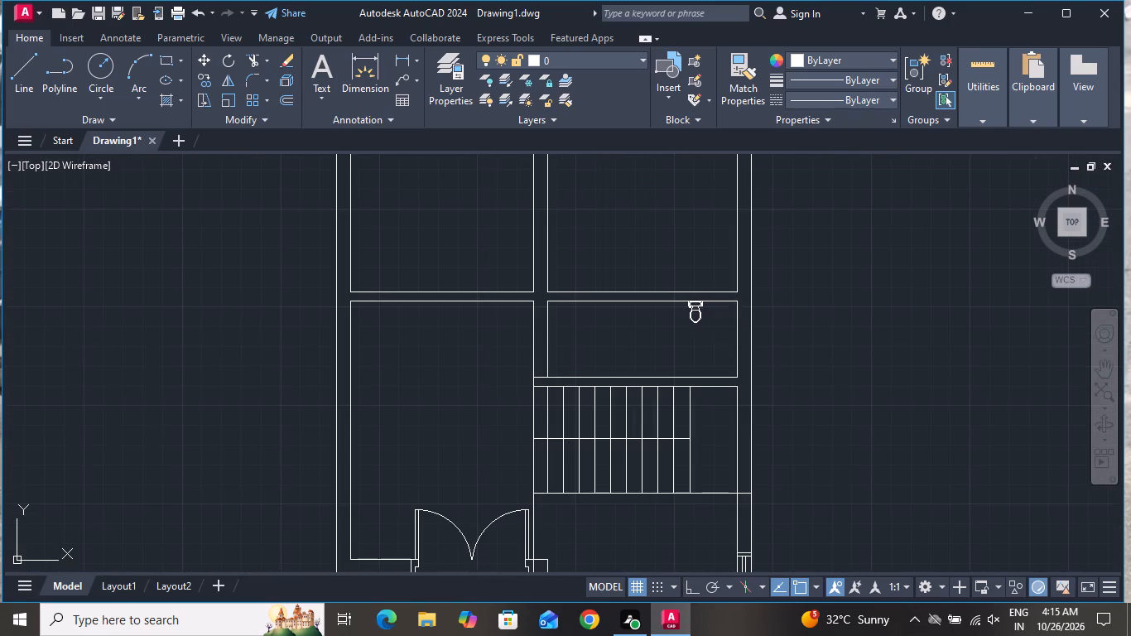
pyautogui.click(672, 320)
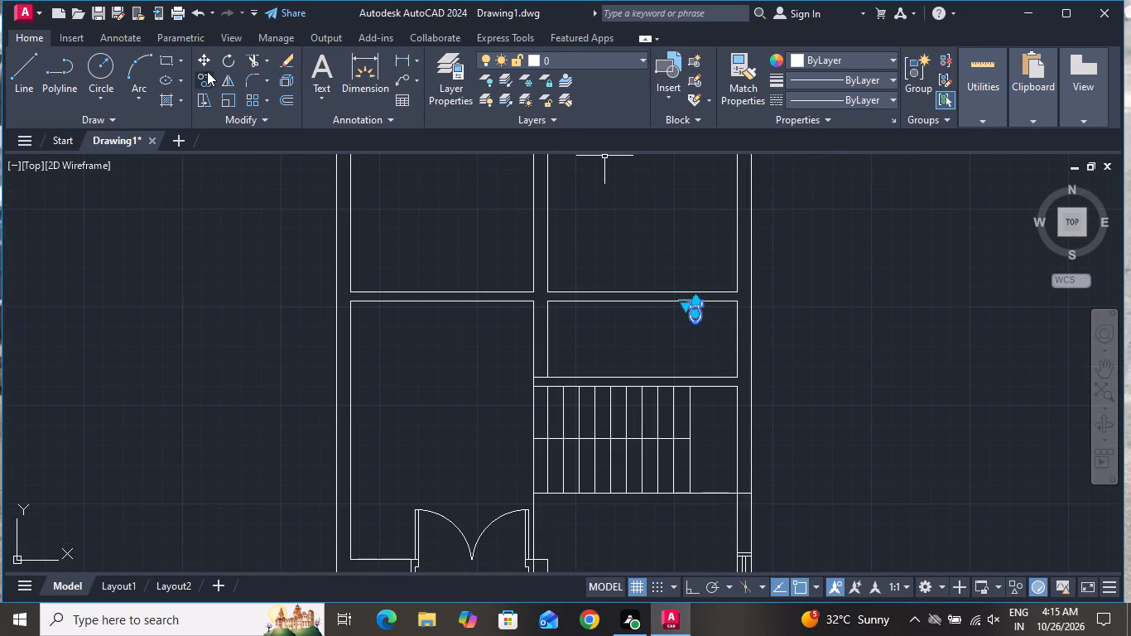
pyautogui.click(231, 94)
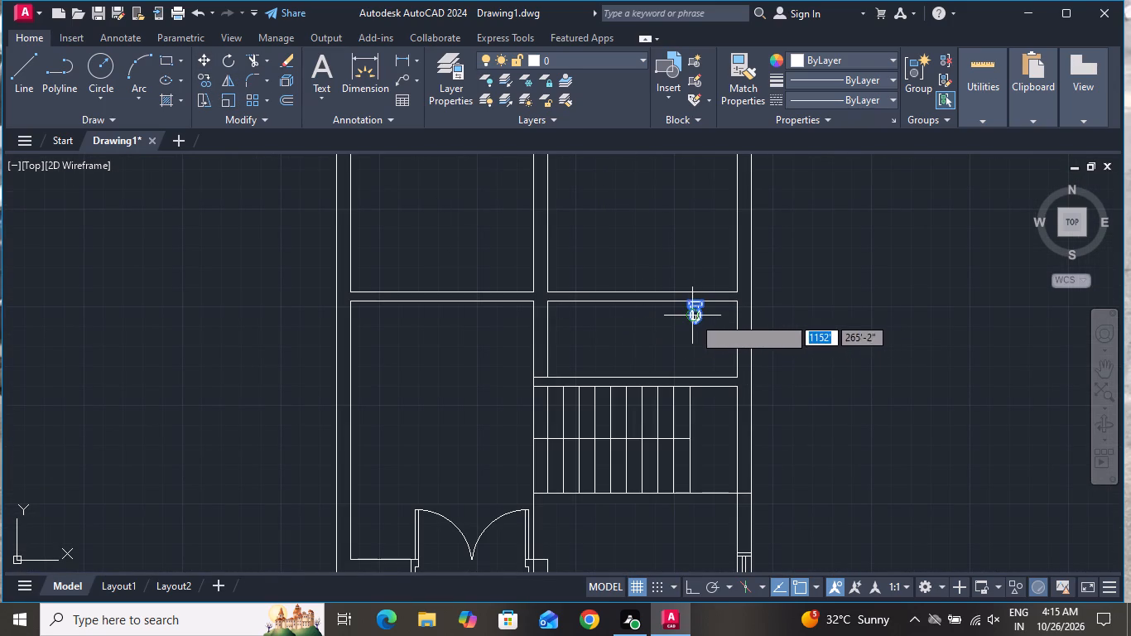
pyautogui.click(696, 325)
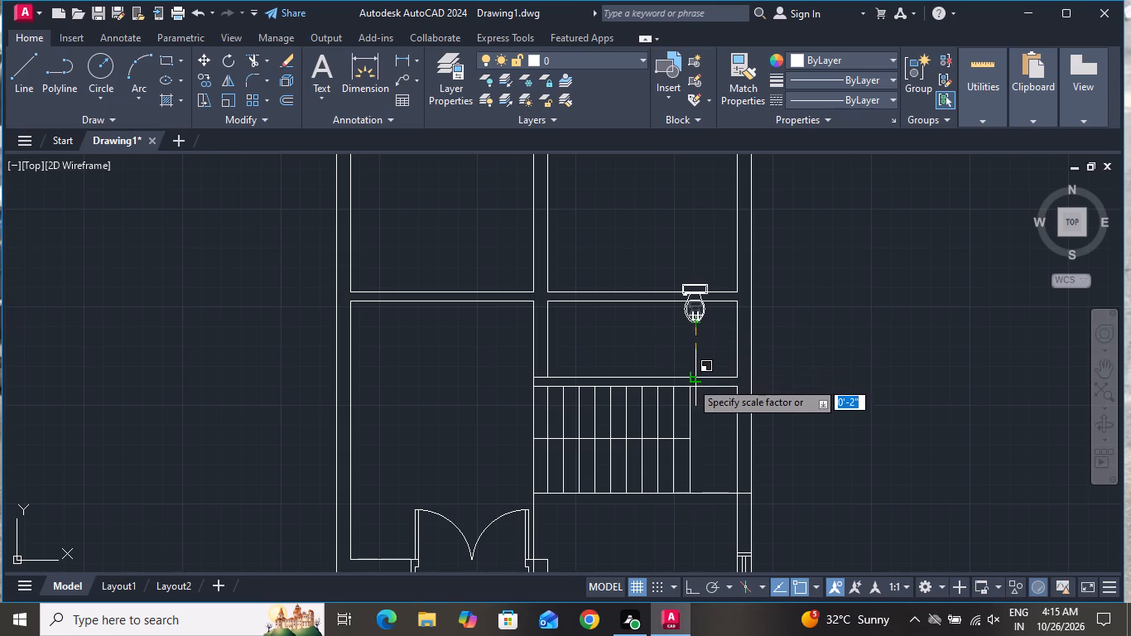
pyautogui.click(691, 395)
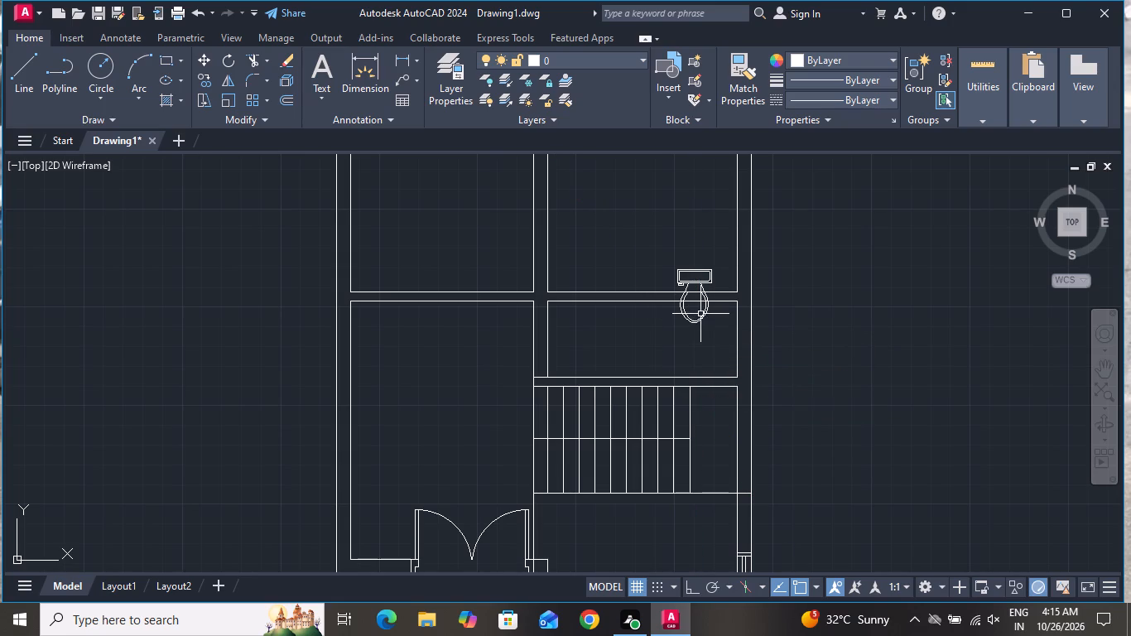
# Move the enlarged toilet by its tank's back midpoint southward to the small room's north wall.
pyautogui.click(700, 315)
pyautogui.click(204, 60)
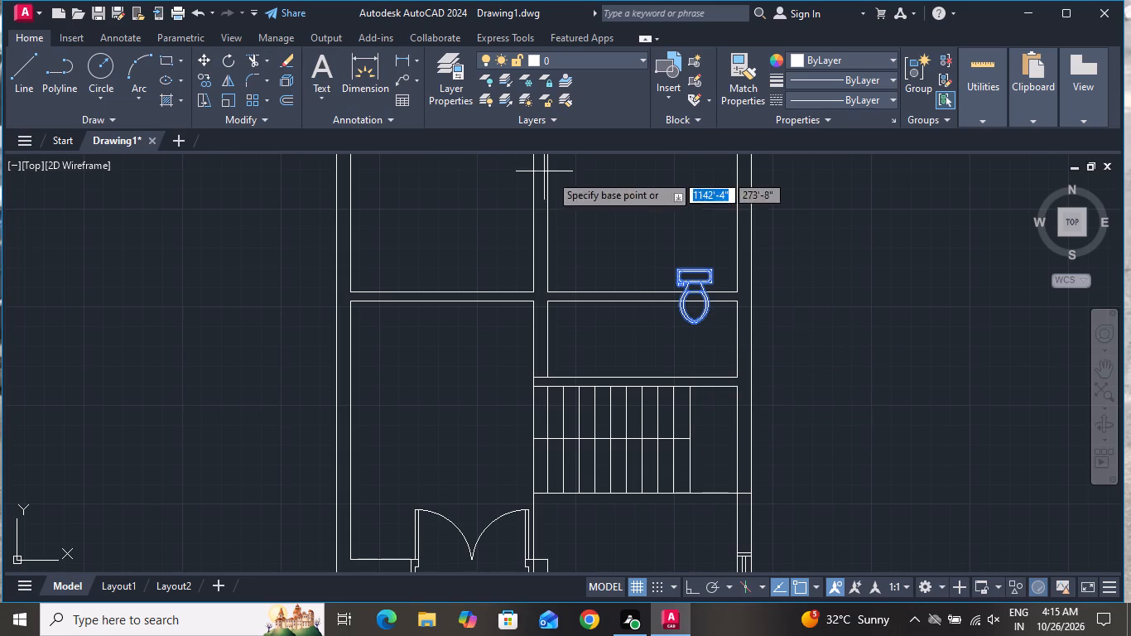
pyautogui.click(694, 267)
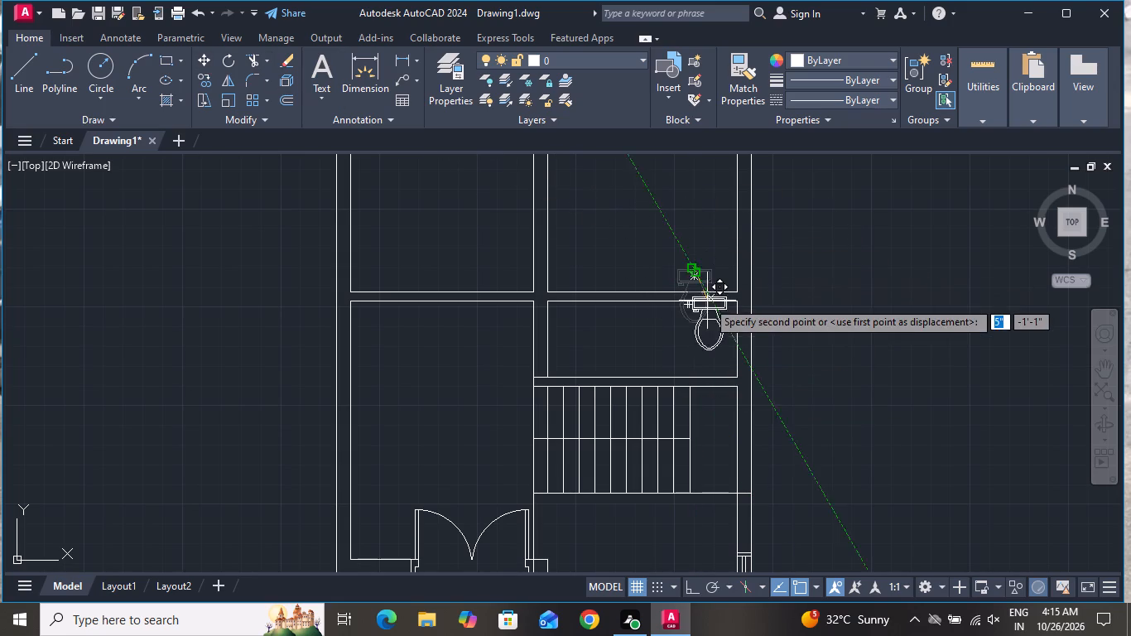
pyautogui.scroll(3, 708, 312)
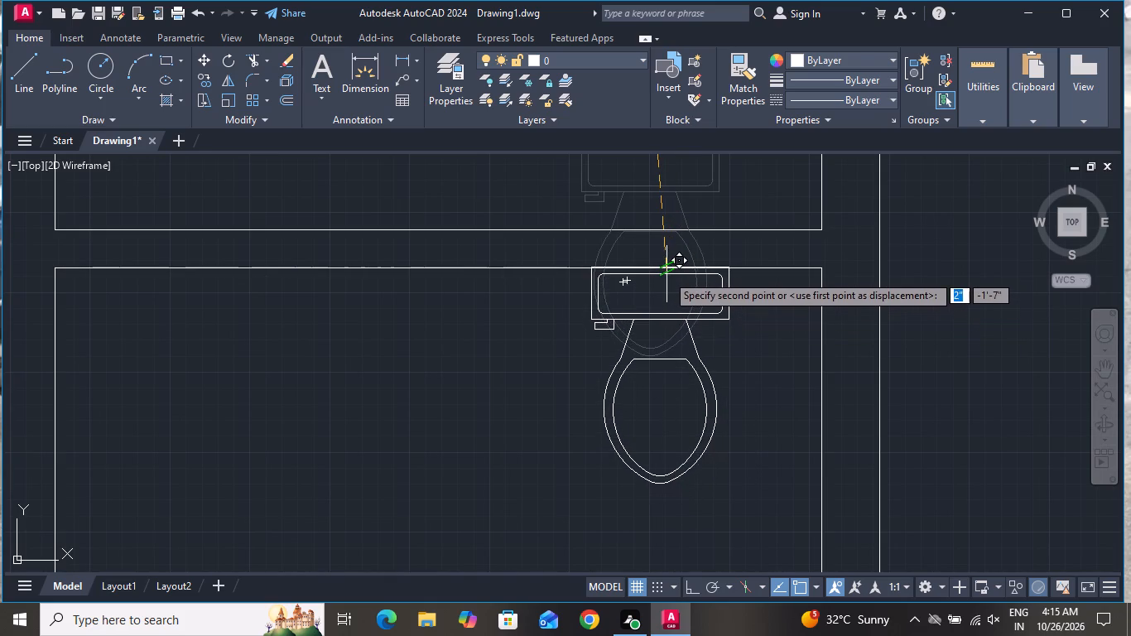
pyautogui.click(667, 274)
# Move the toilet by its tank's back midpoint so the tank sits flush against the small room's north wall.
pyautogui.moveTo(647, 295); pyautogui.dragTo(642, 303)
pyautogui.click(619, 317)
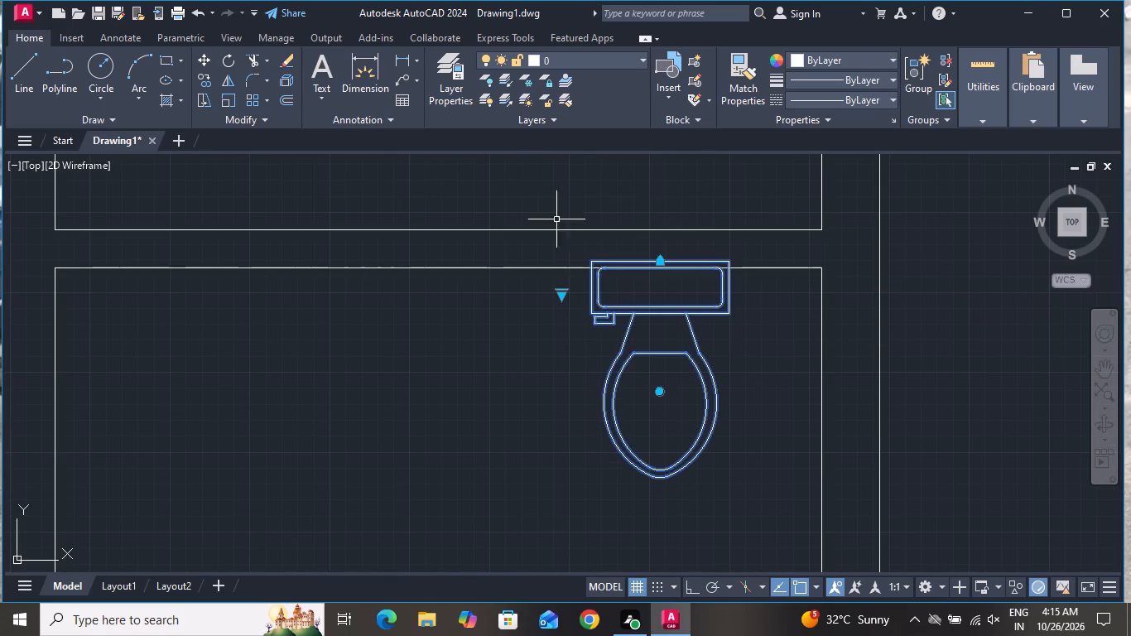
pyautogui.click(204, 63)
pyautogui.scroll(1, 652, 229)
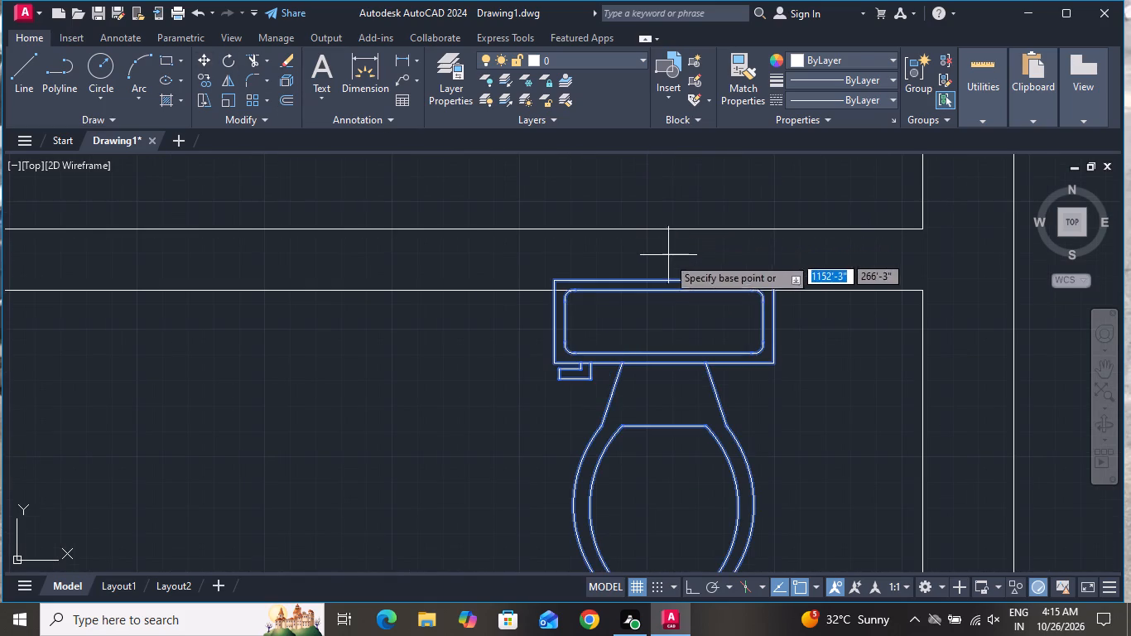
pyautogui.click(667, 278)
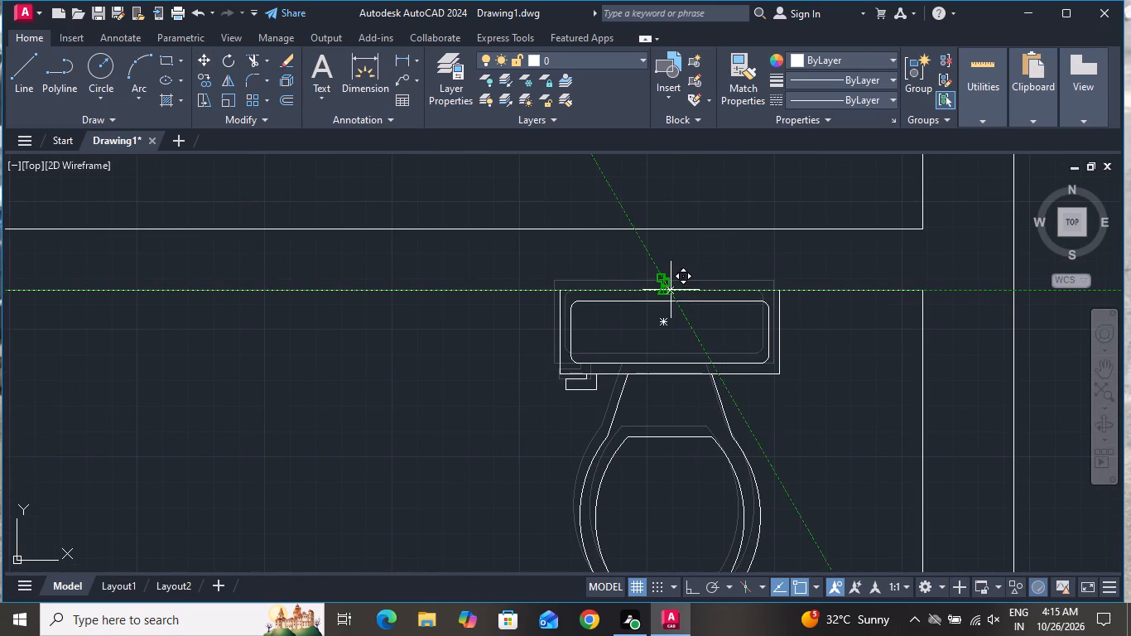
pyautogui.click(671, 290)
pyautogui.scroll(-2, 679, 280)
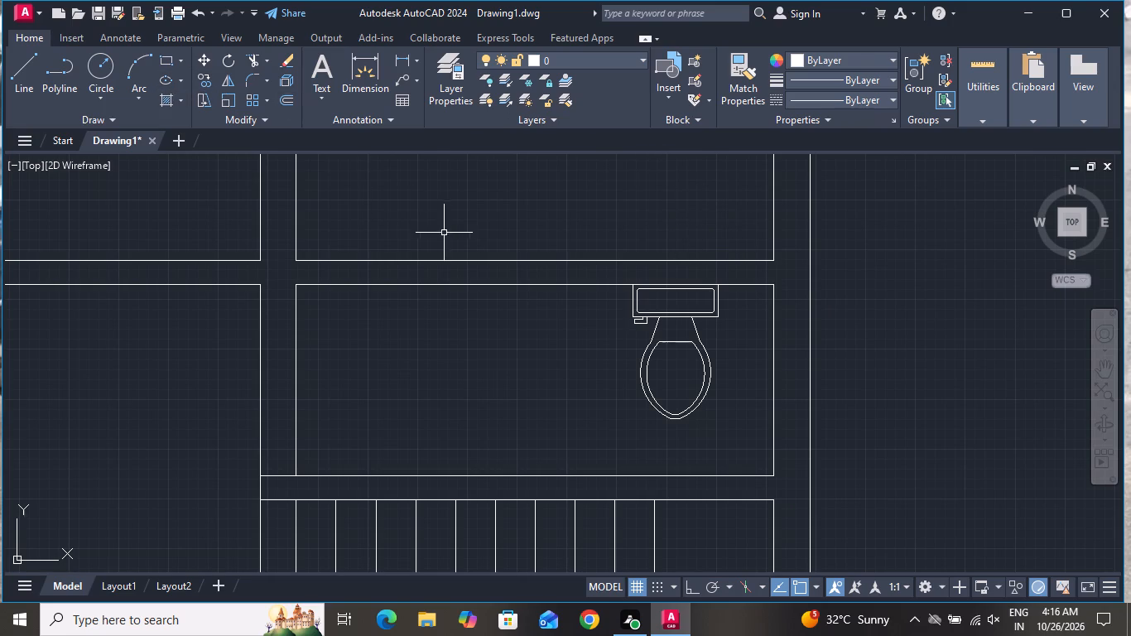
# Move the toilet by its tank's back midpoint westward along the small room's north wall, away from the east corner.
pyautogui.click(715, 329)
pyautogui.click(646, 343)
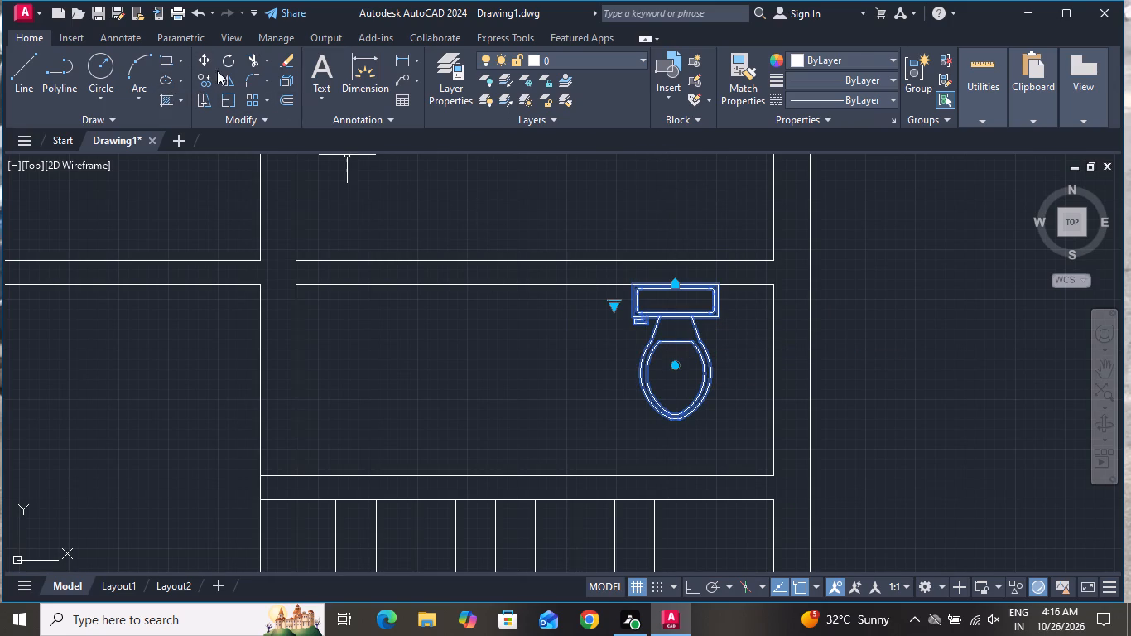
pyautogui.click(208, 64)
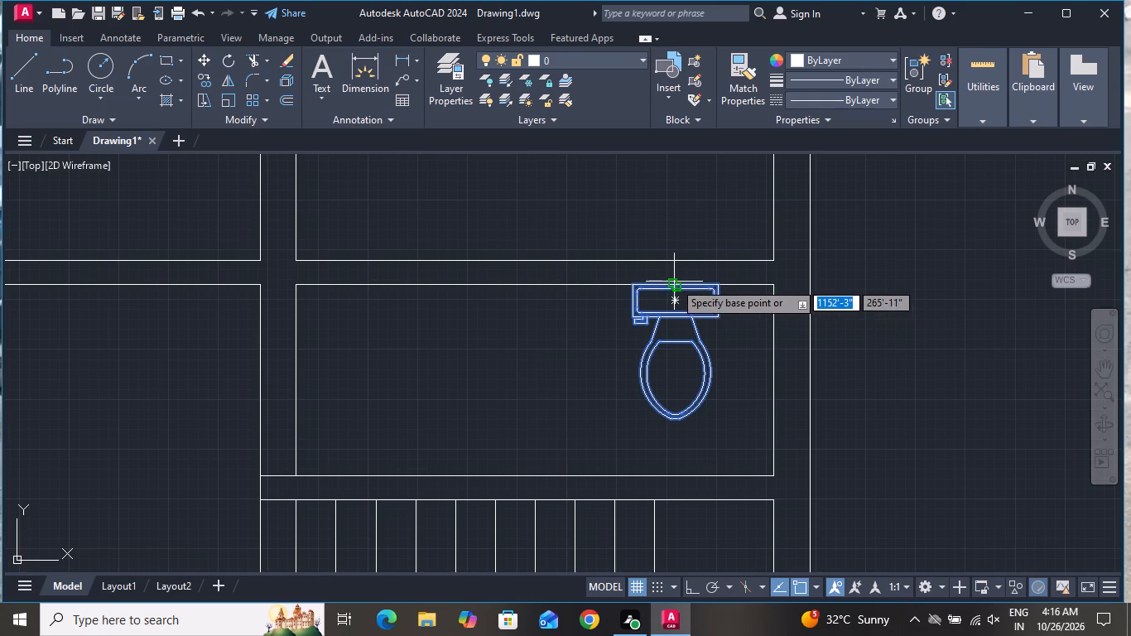
pyautogui.click(673, 281)
pyautogui.click(595, 284)
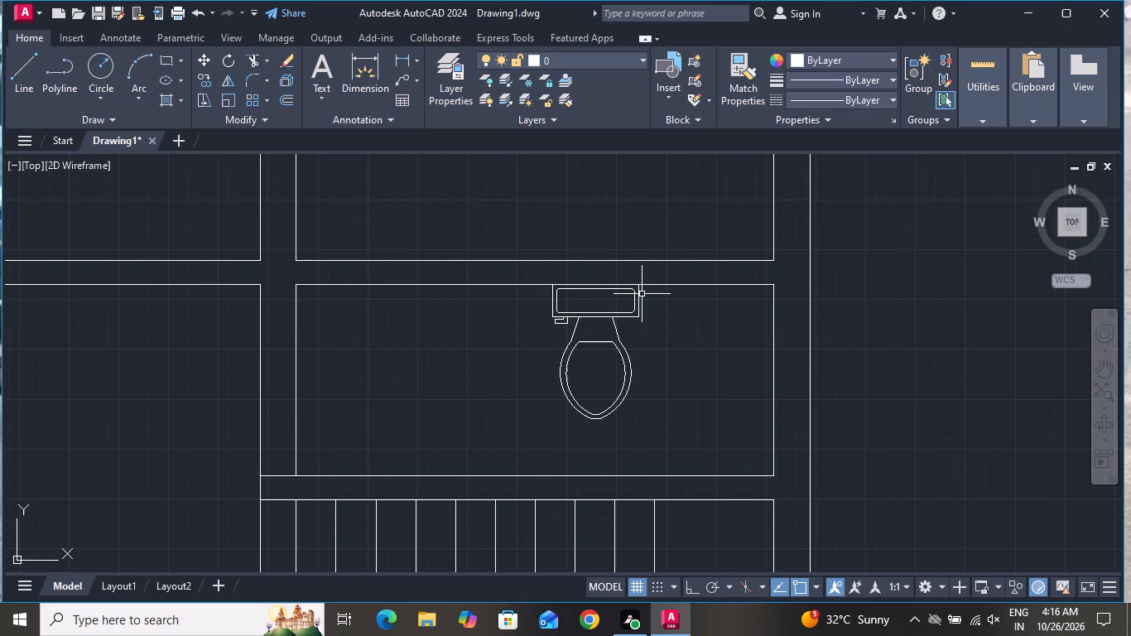
# Draw a small rectangle in the toilet room's southeast corner, starting at the inner wall corner.
pyautogui.click(166, 57)
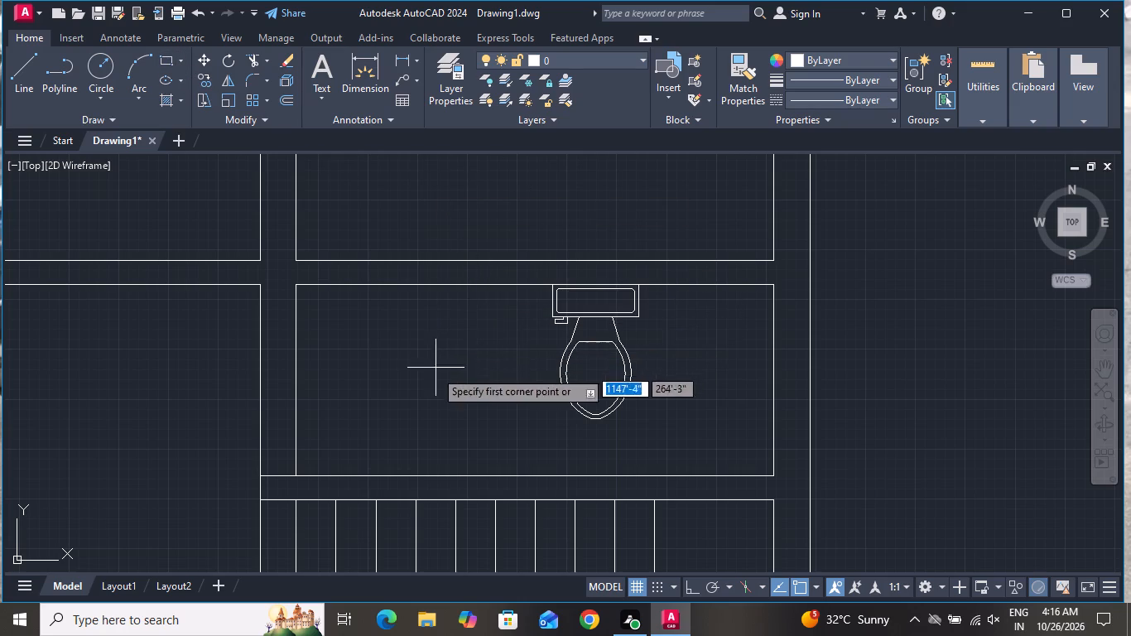
pyautogui.click(775, 478)
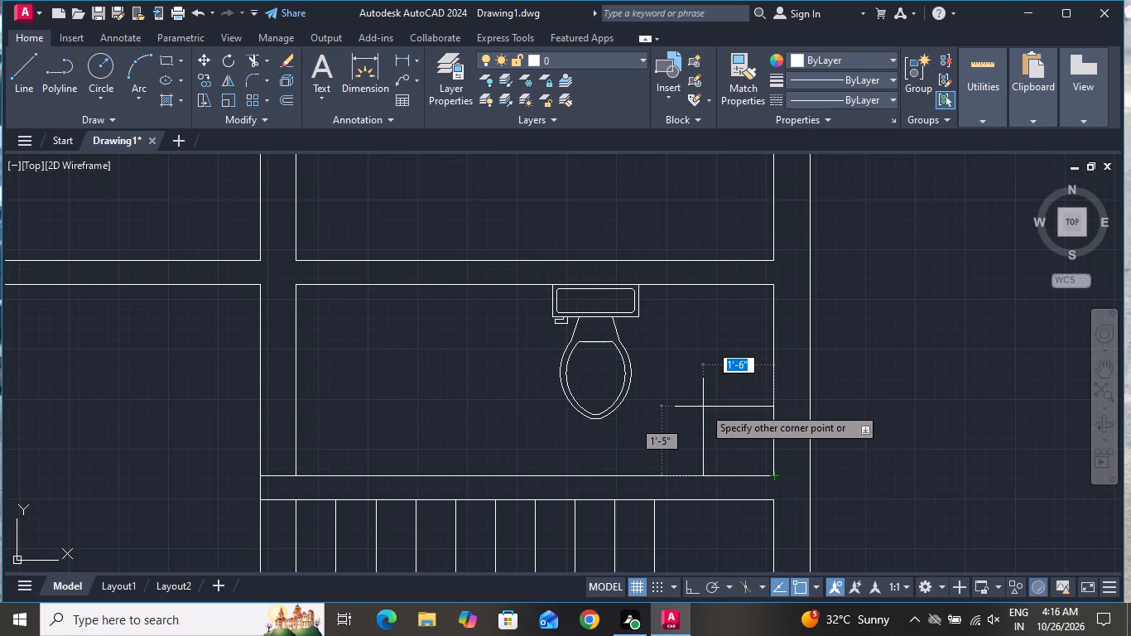
pyautogui.click(682, 393)
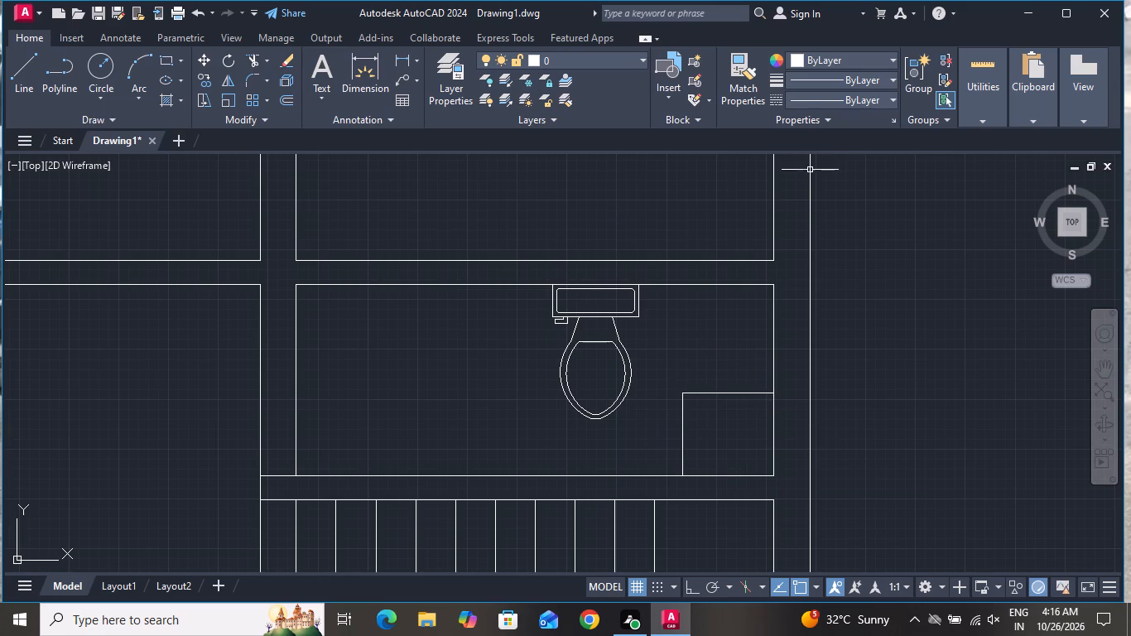
# Load the ACAD_ISO02W100 dashed linetype and set it as the current linetype.
pyautogui.click(805, 98)
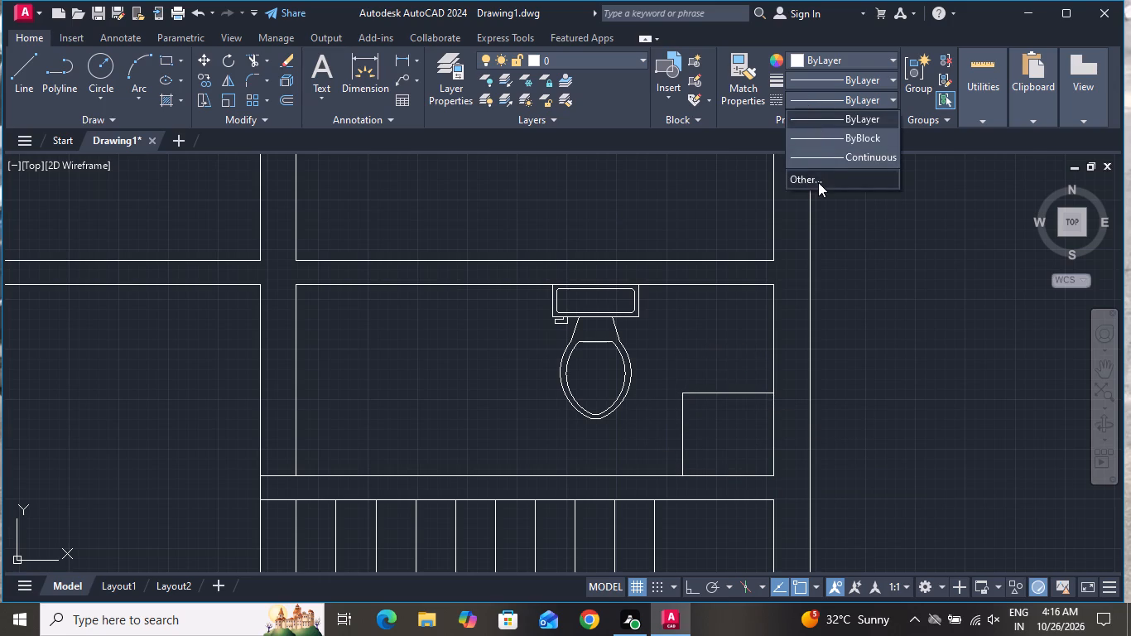
pyautogui.click(818, 182)
pyautogui.click(686, 173)
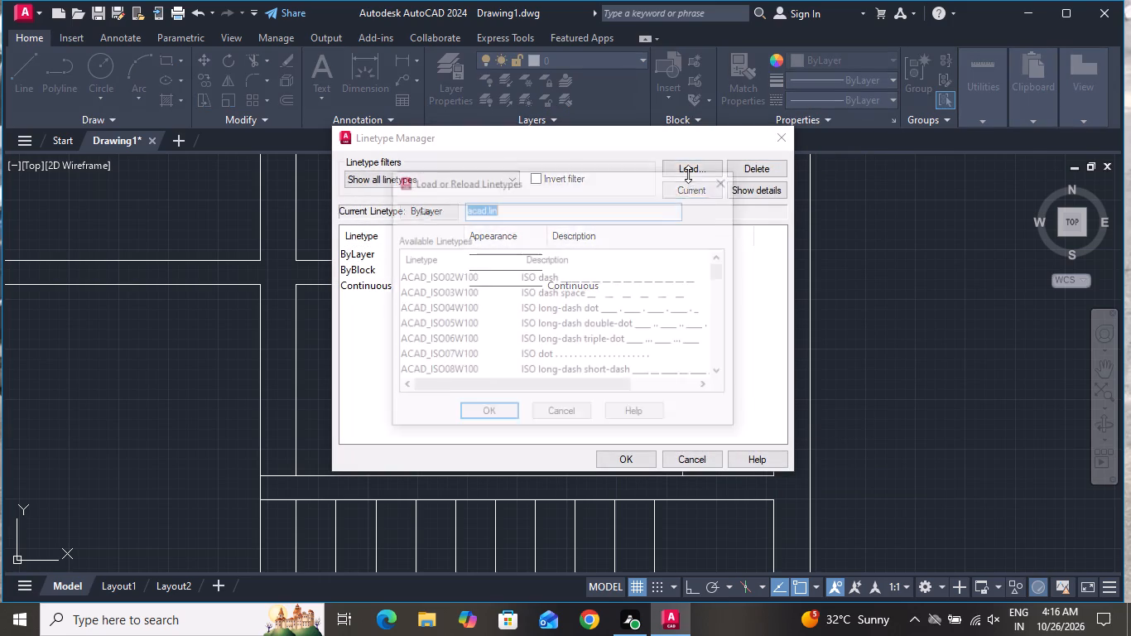
pyautogui.click(602, 278)
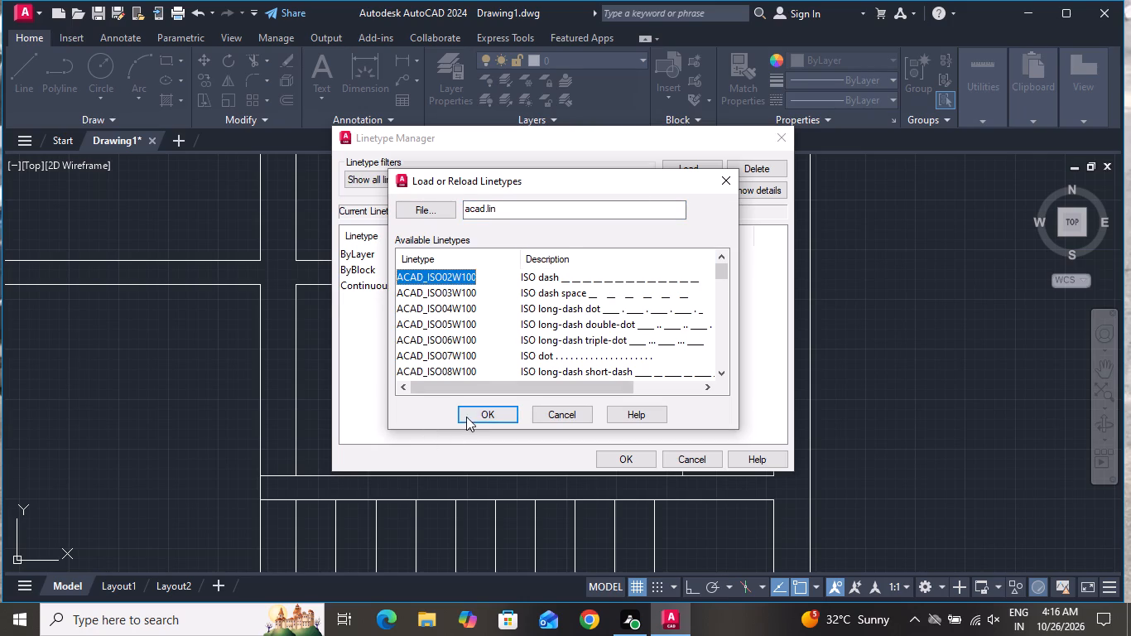
pyautogui.click(474, 412)
pyautogui.click(617, 455)
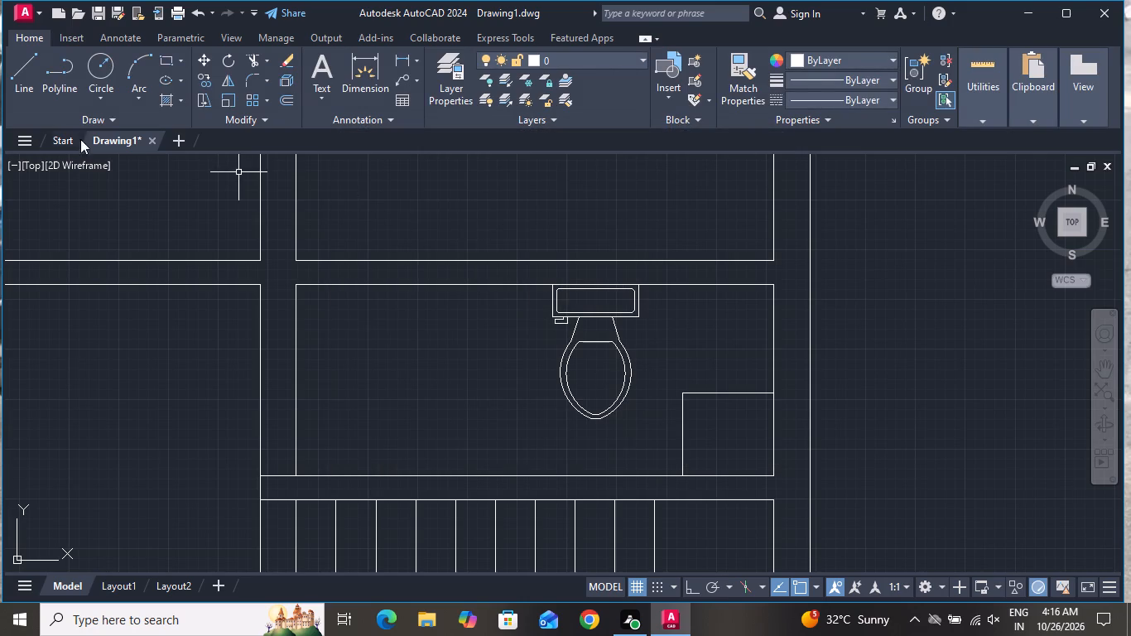
pyautogui.click(878, 103)
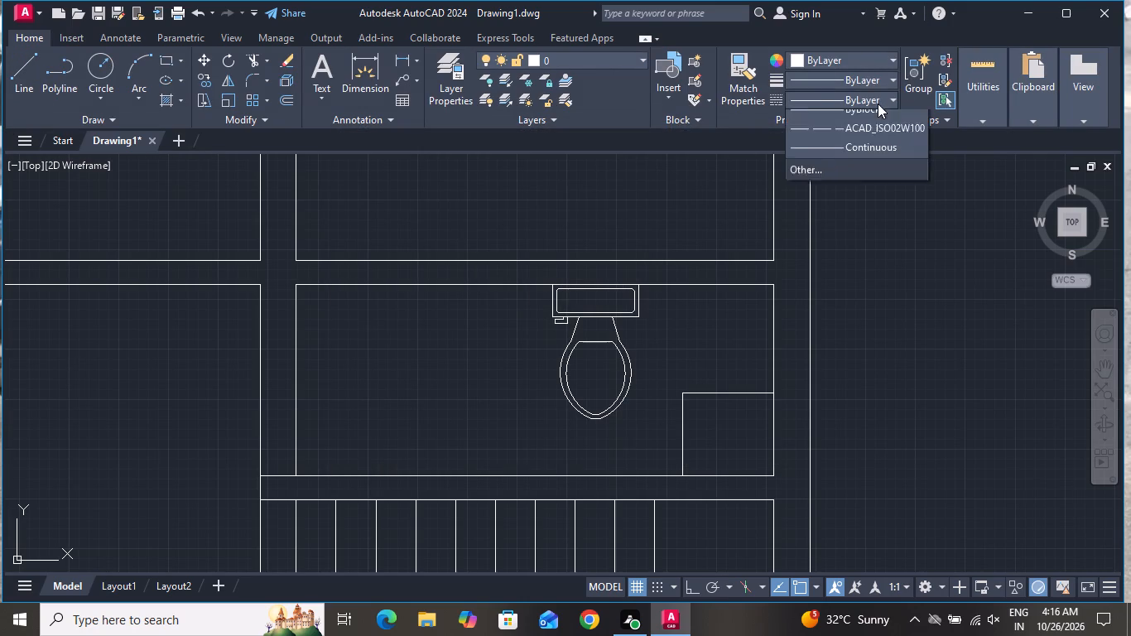
pyautogui.click(834, 158)
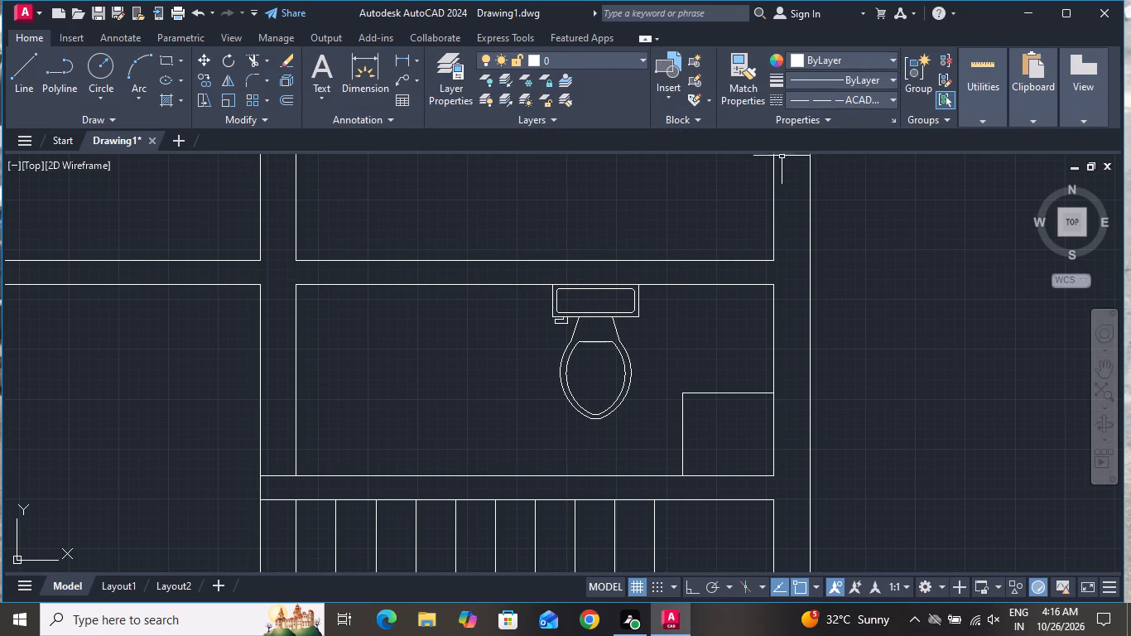
# Draw two dashed diagonal lines joining the opposite corners of the rectangle in the toilet room's southeast corner.
pyautogui.click(31, 73)
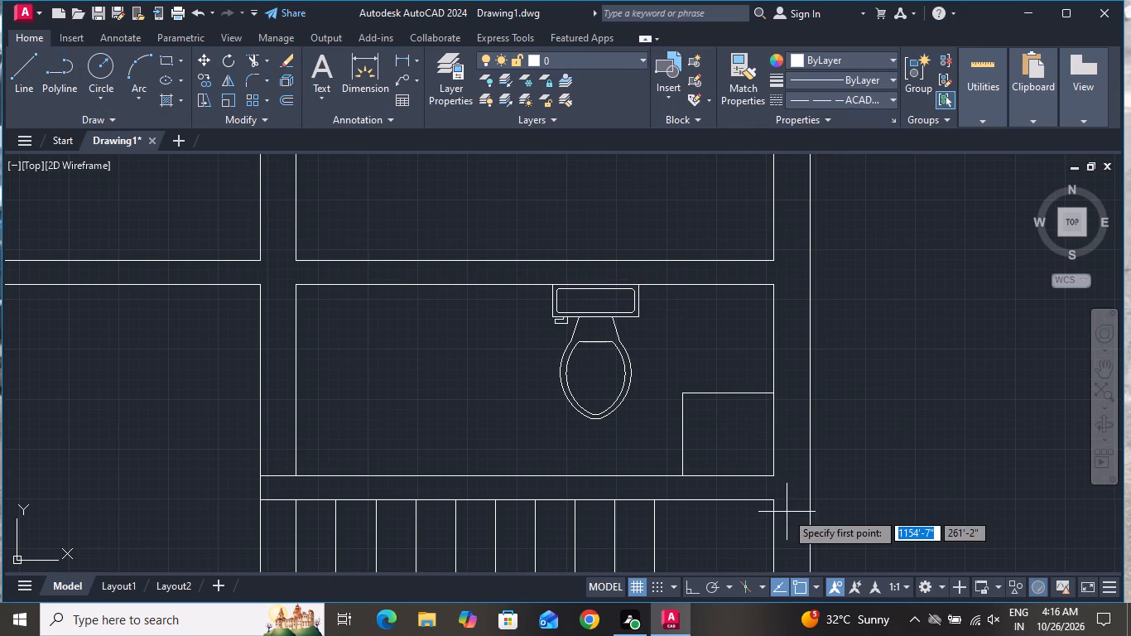
pyautogui.scroll(1, 767, 487)
pyautogui.click(774, 470)
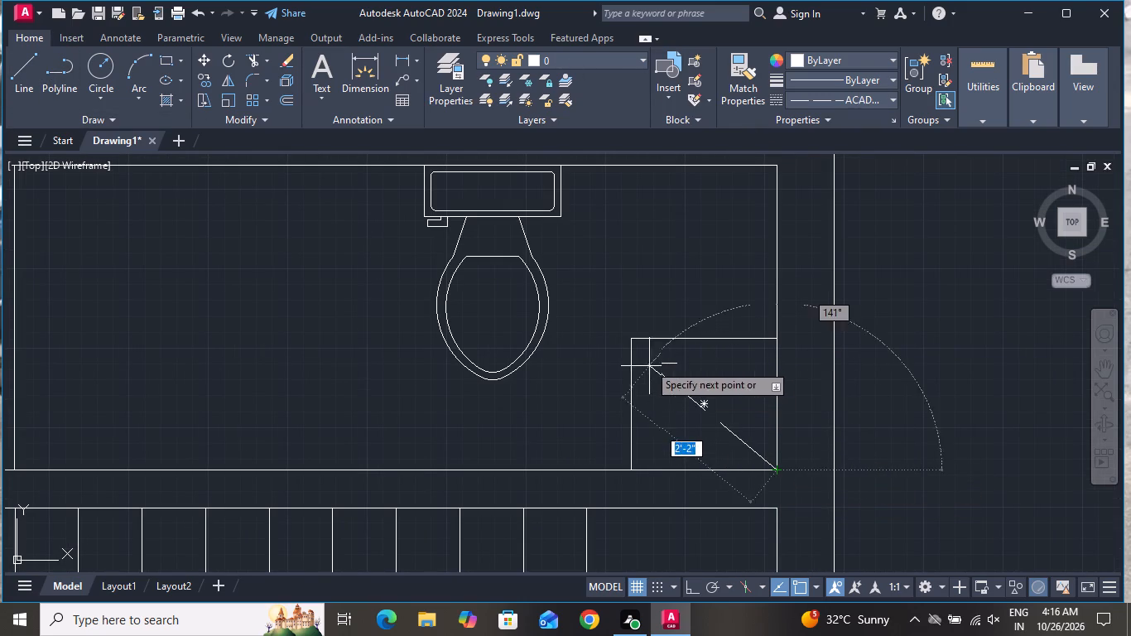
pyautogui.click(633, 344)
pyautogui.rightClick(633, 344)
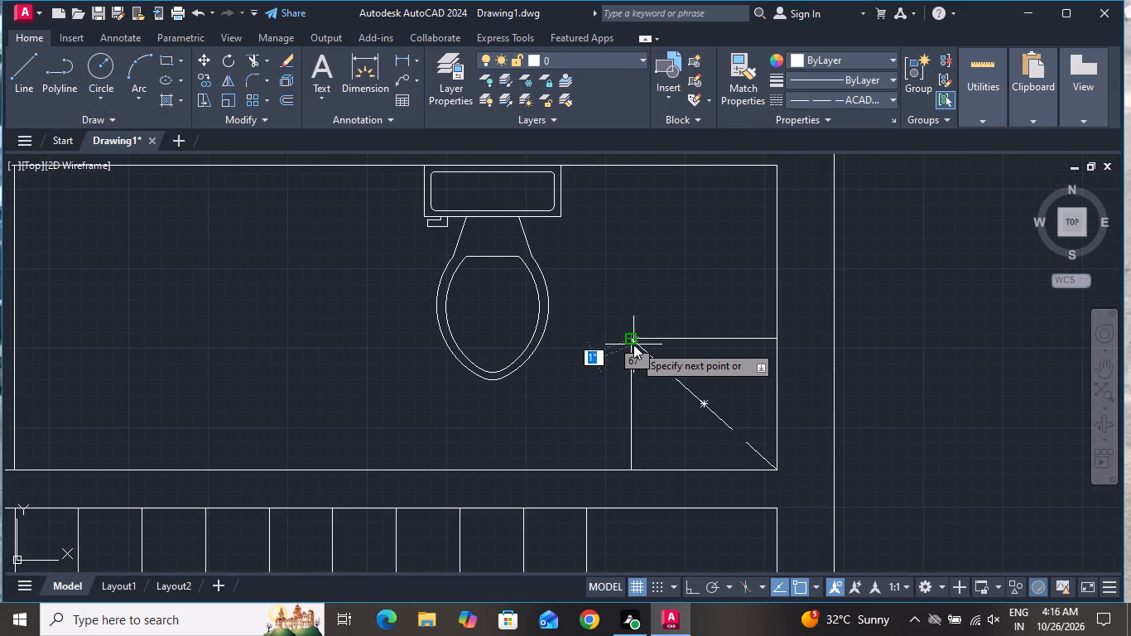
pyautogui.click(666, 378)
pyautogui.click(12, 69)
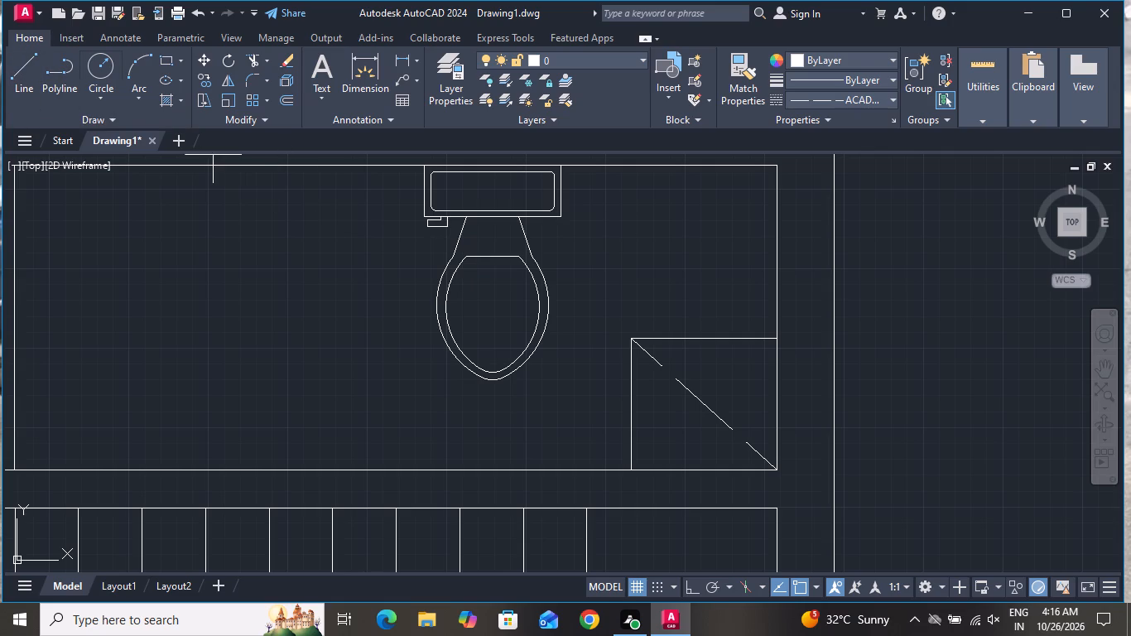
pyautogui.click(627, 467)
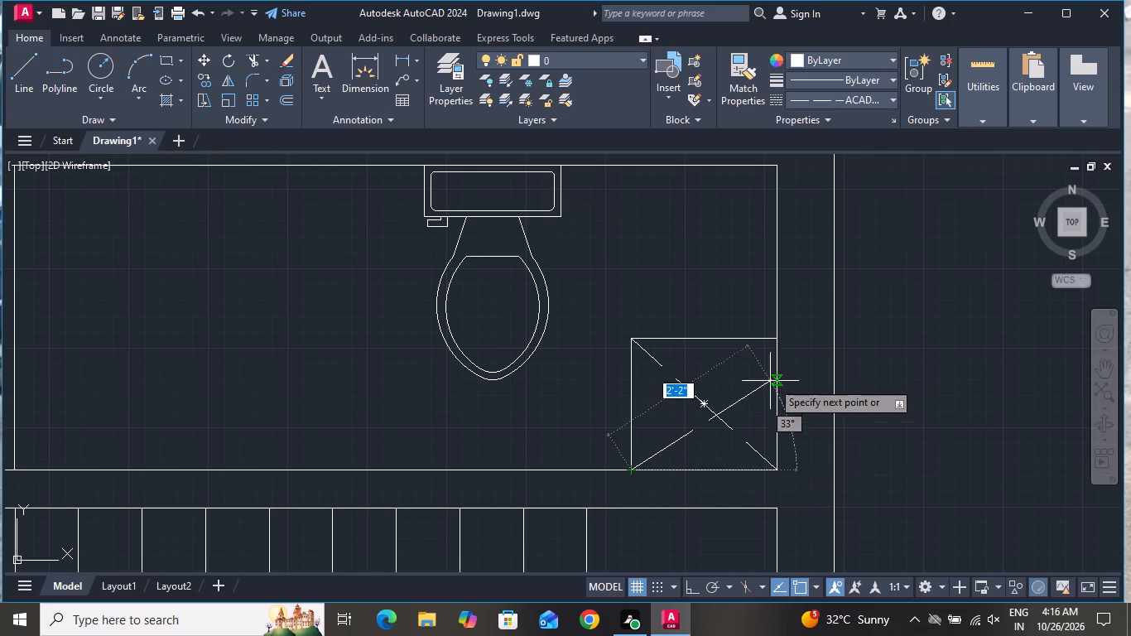
pyautogui.click(775, 343)
pyautogui.rightClick(775, 343)
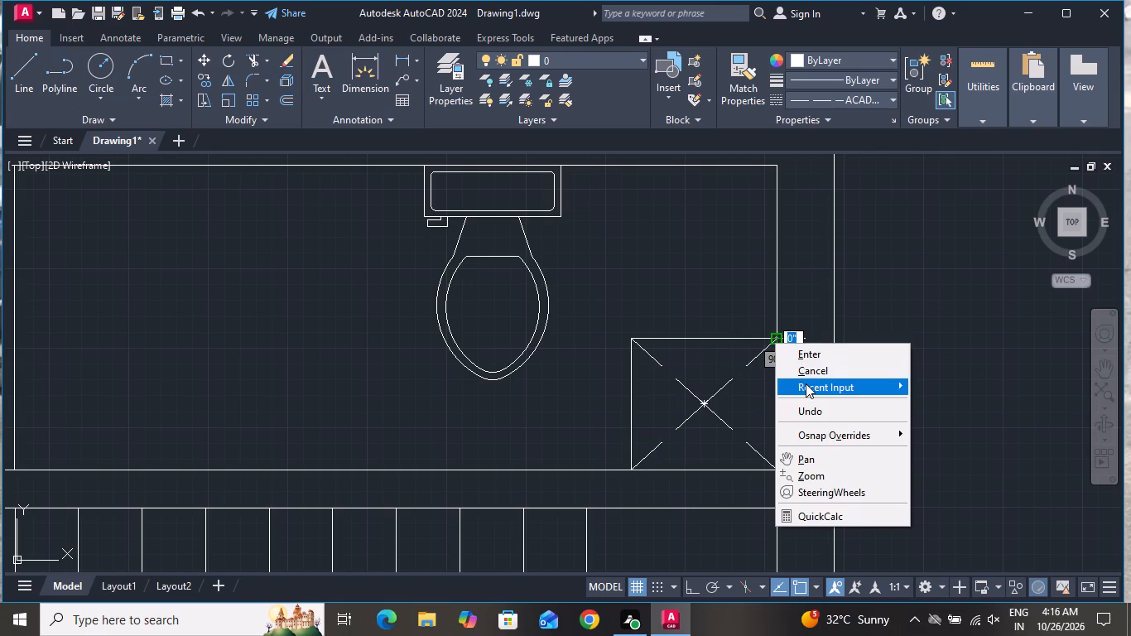
pyautogui.click(805, 373)
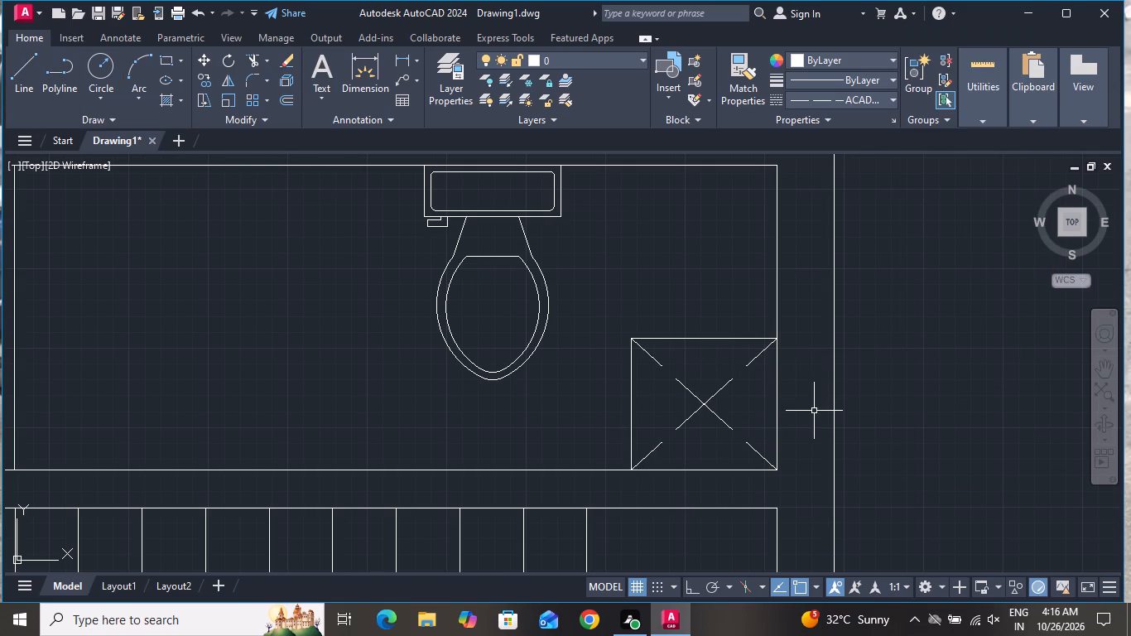
# Offset the short line across the south end of the toilet room's west wall 3" to the north.
pyautogui.scroll(-1, 576, 306)
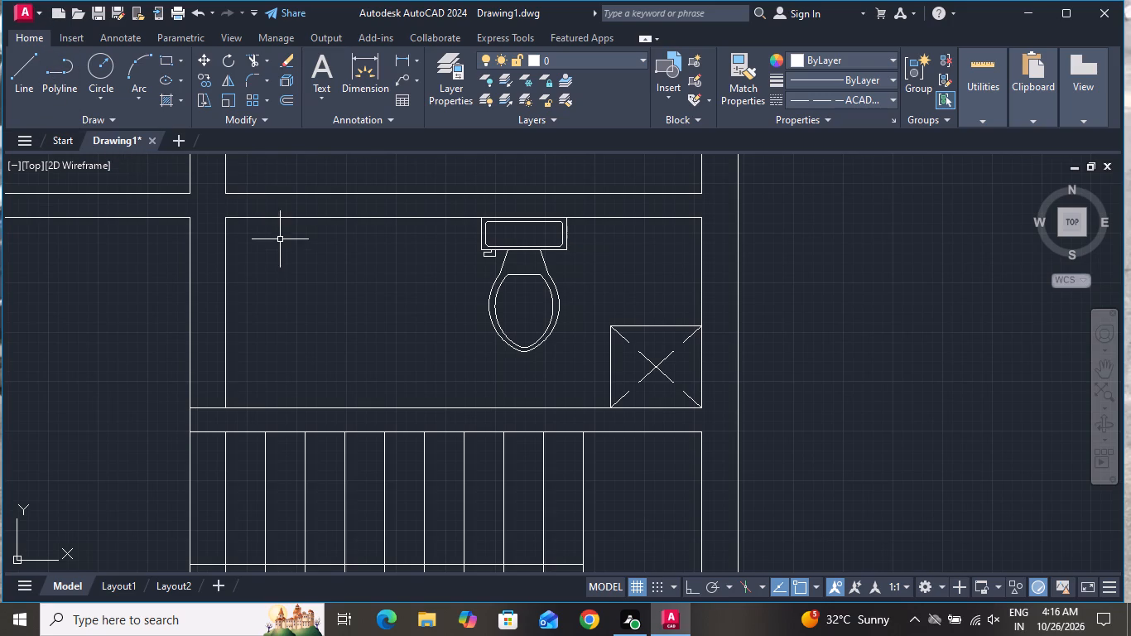
pyautogui.scroll(1, 280, 243)
pyautogui.write('O 3')
pyautogui.hotkey('shift', '"')
pyautogui.press('Return')
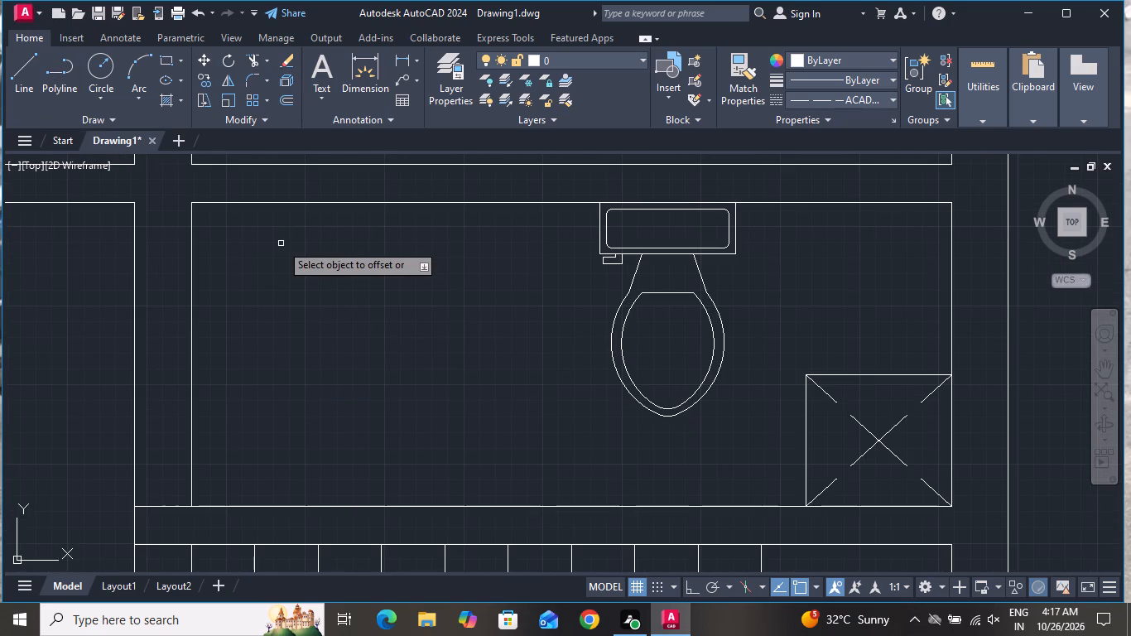
pyautogui.click(159, 507)
pyautogui.click(171, 479)
pyautogui.rightClick(261, 434)
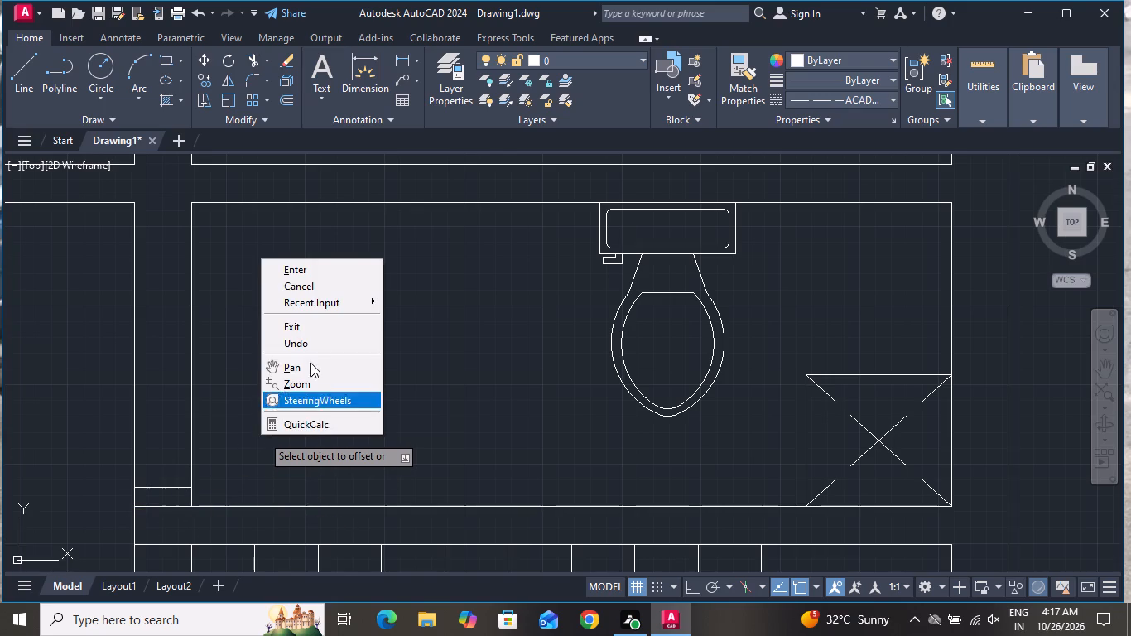
pyautogui.click(327, 284)
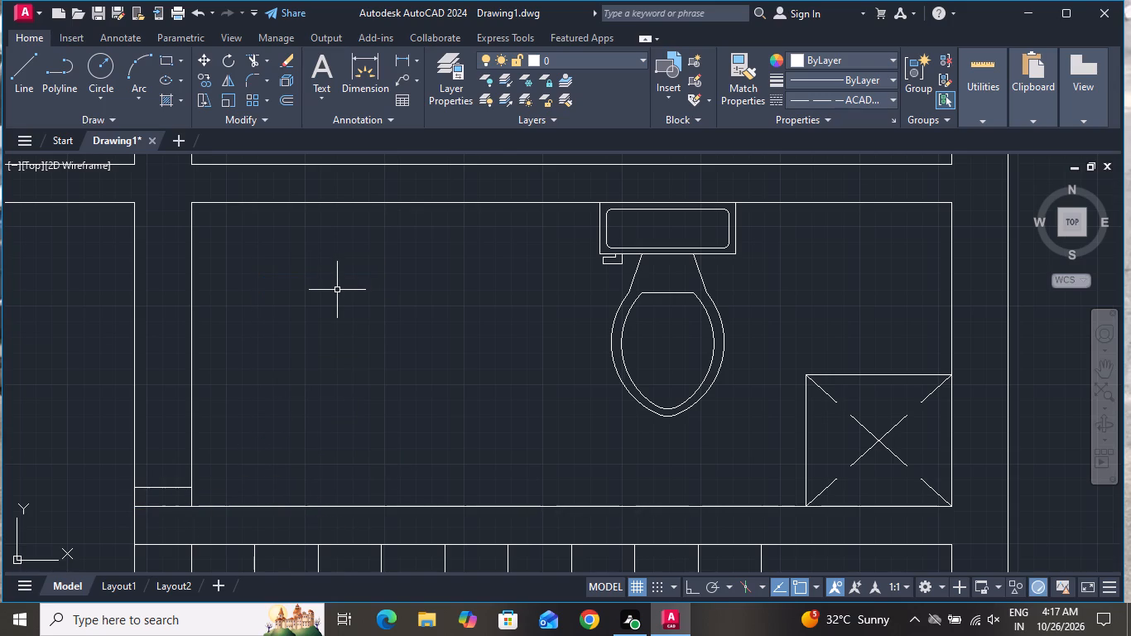
# Offset the new line across the toilet room's west wall 2'6" north to mark the door opening.
pyautogui.write("O 2'")
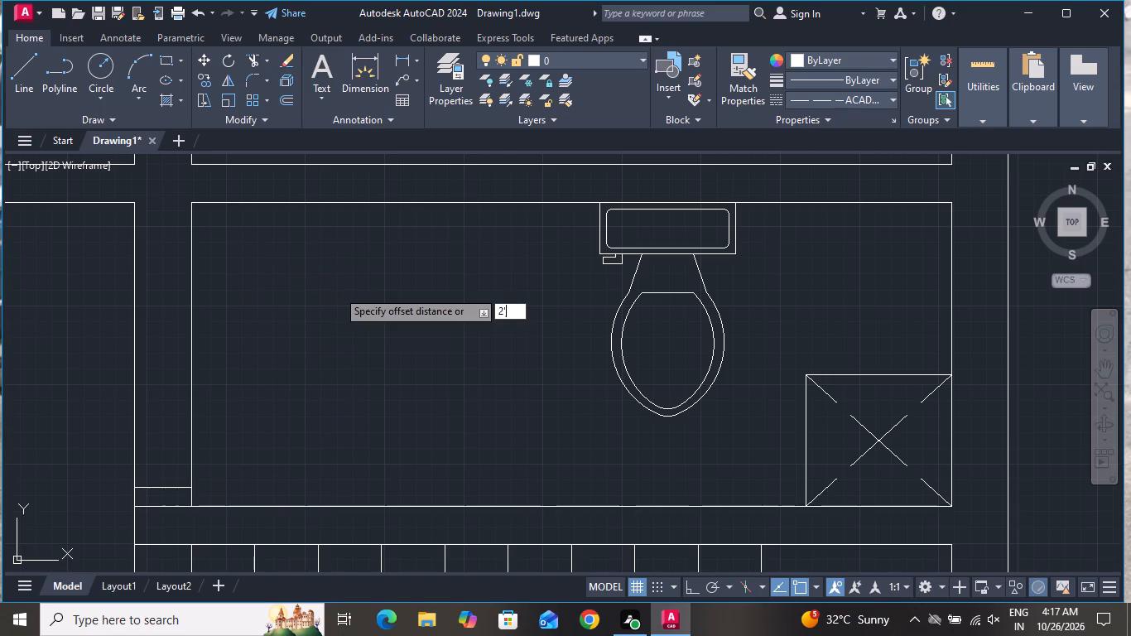
pyautogui.press('6')
pyautogui.hotkey('shift', '"')
pyautogui.press('Return')
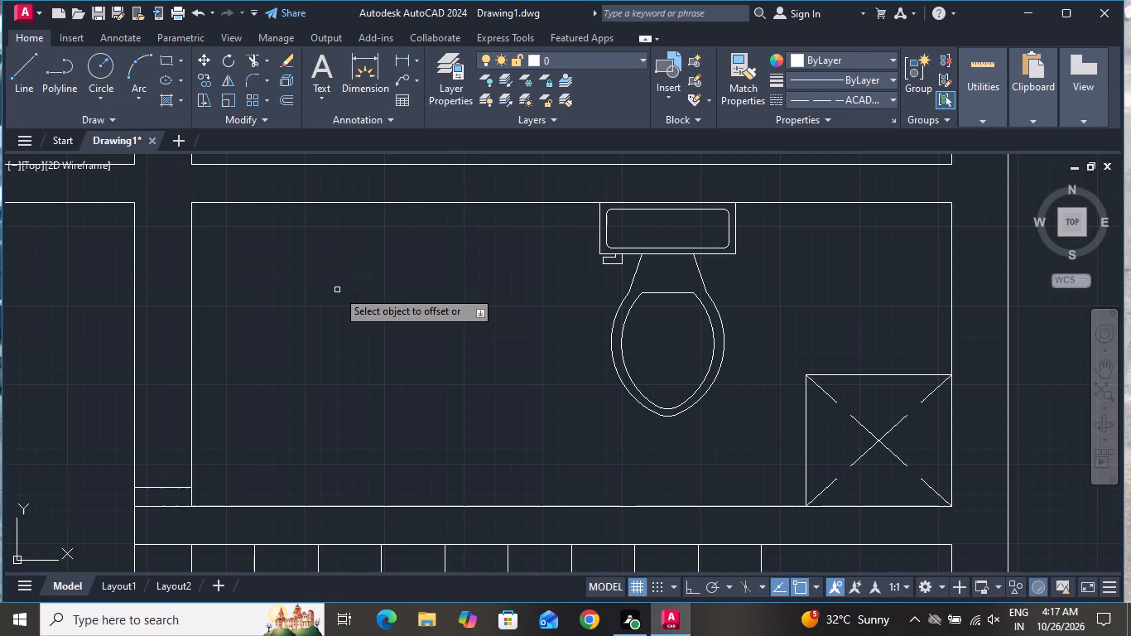
pyautogui.click(158, 486)
pyautogui.click(157, 455)
pyautogui.rightClick(179, 421)
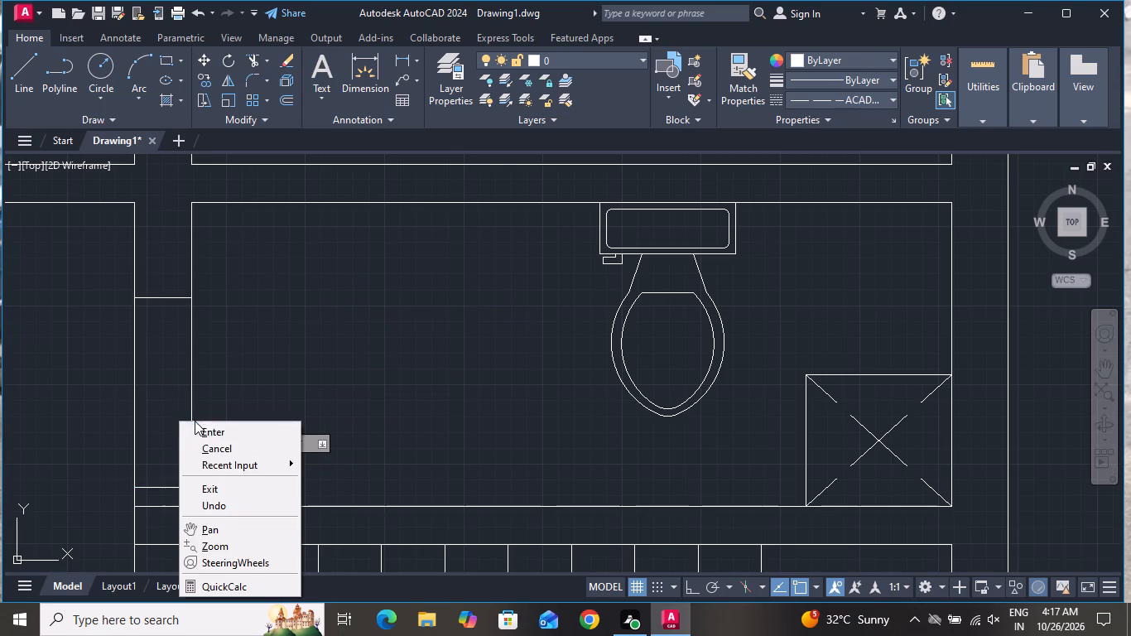
pyautogui.click(204, 446)
# With Ortho on, draw a 2'6" line east from the midpoint of the toilet door opening's south jamb line.
pyautogui.click(17, 59)
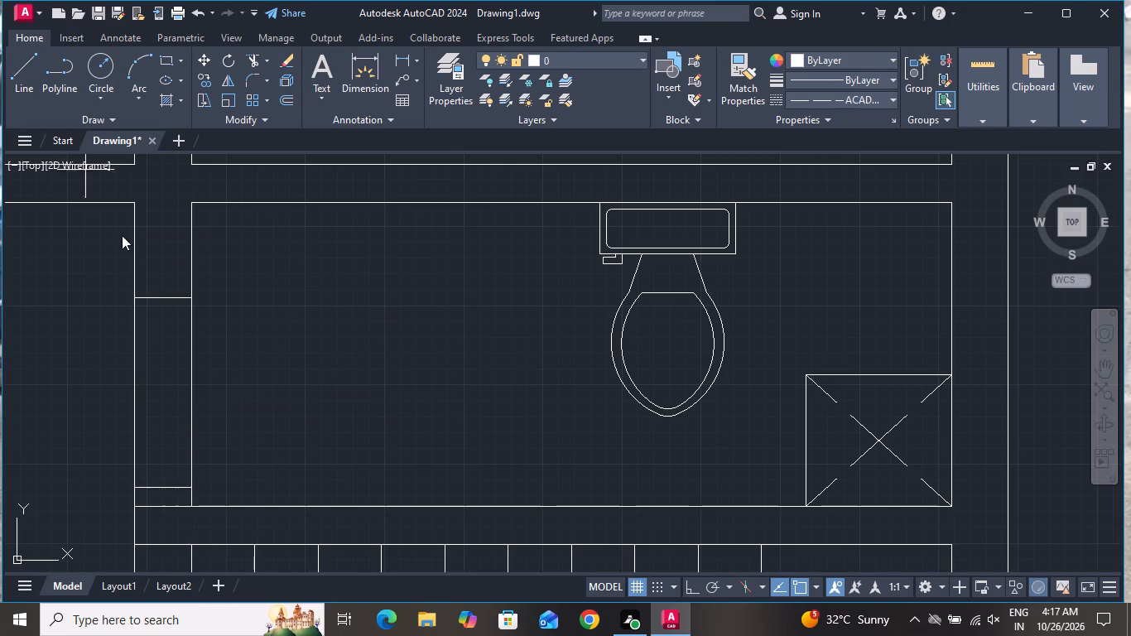
pyautogui.click(158, 486)
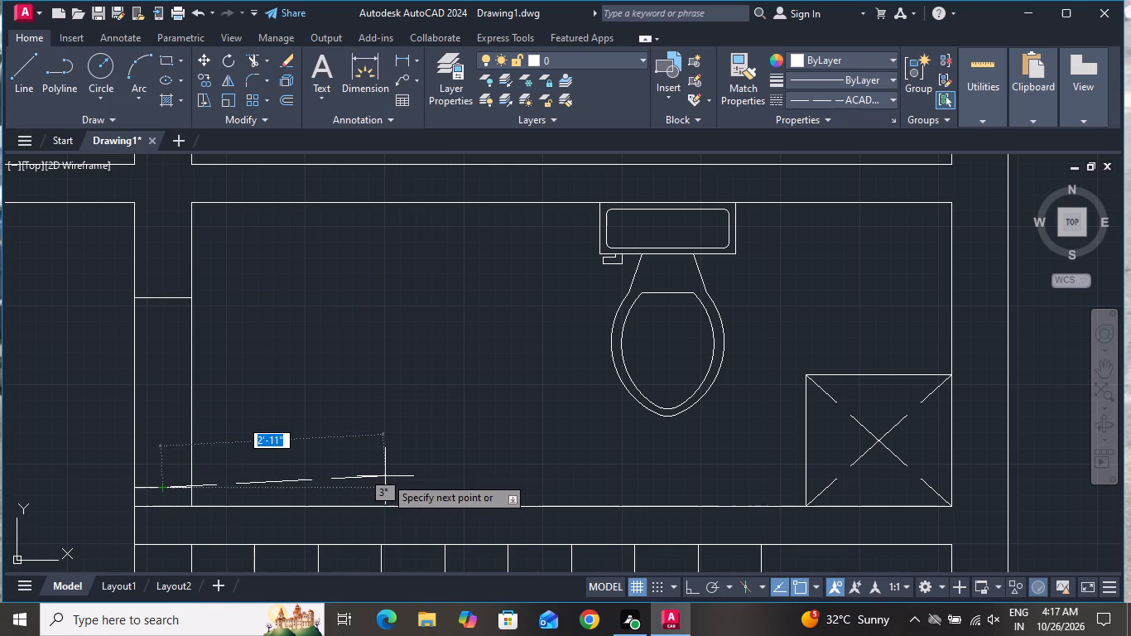
pyautogui.click(689, 592)
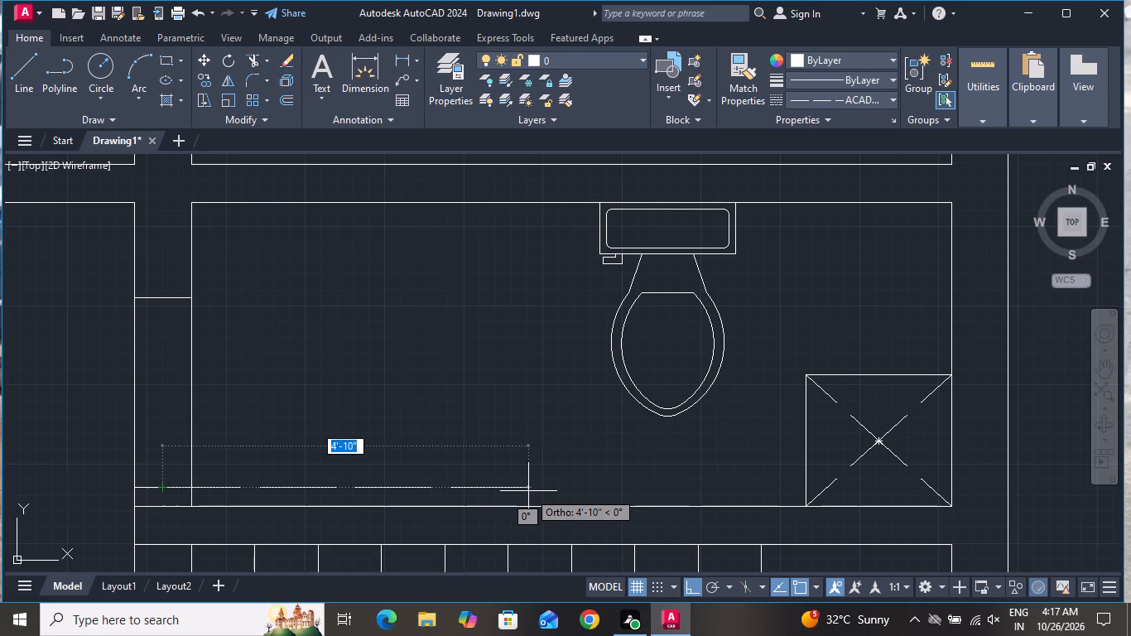
pyautogui.write('2;')
pyautogui.press('BackSpace')
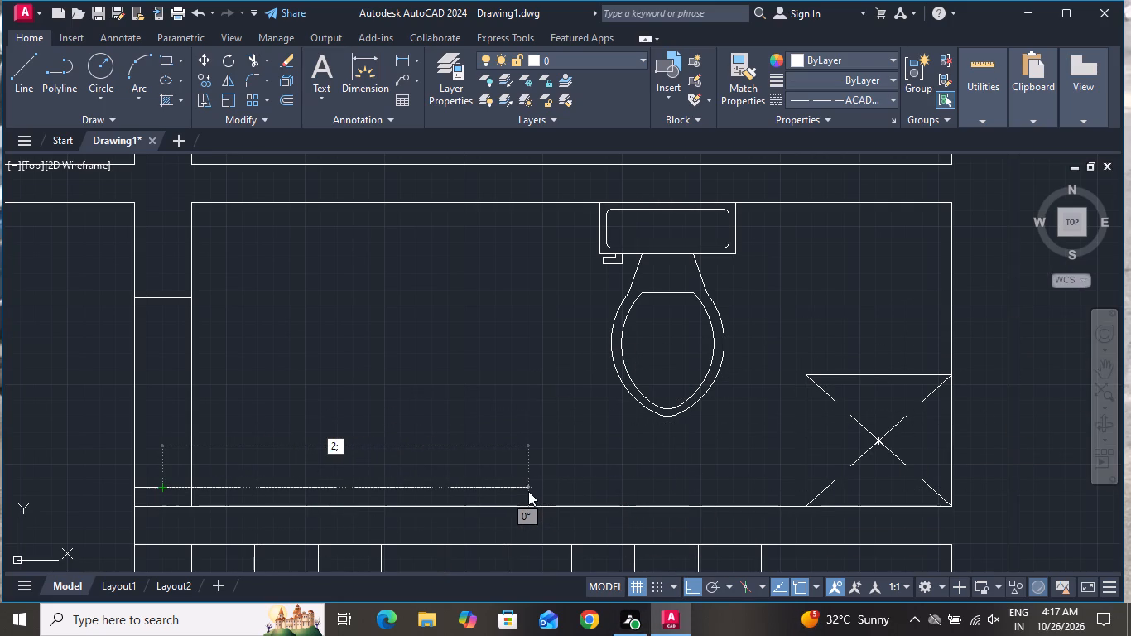
pyautogui.write("'6")
pyautogui.hotkey('shift', '"')
pyautogui.press('Return')
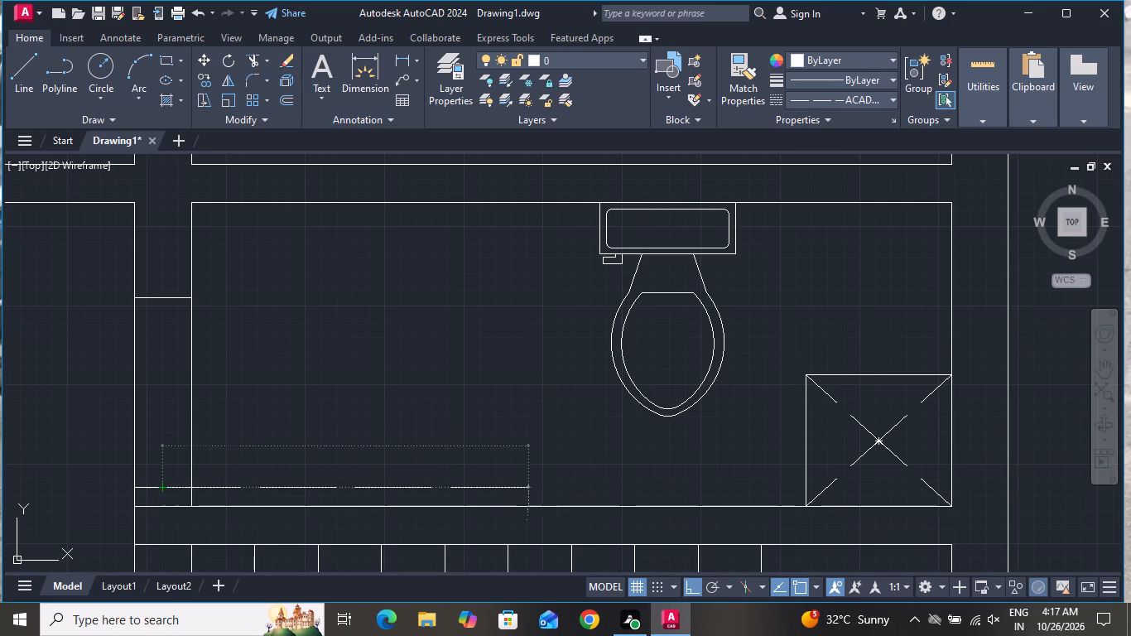
pyautogui.rightClick(284, 382)
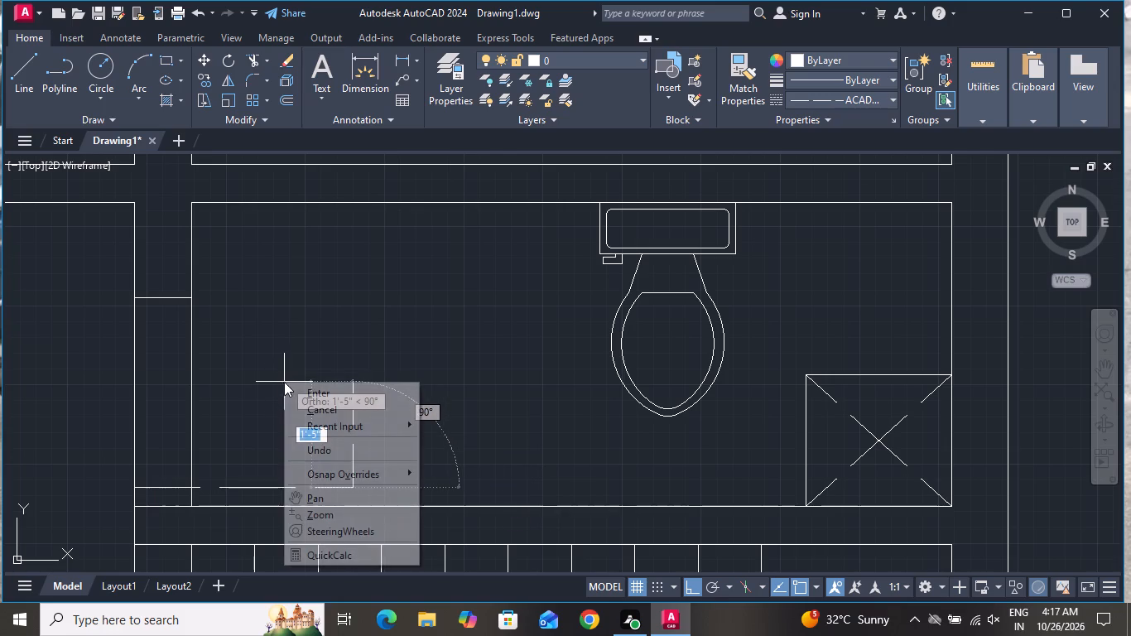
pyautogui.click(311, 401)
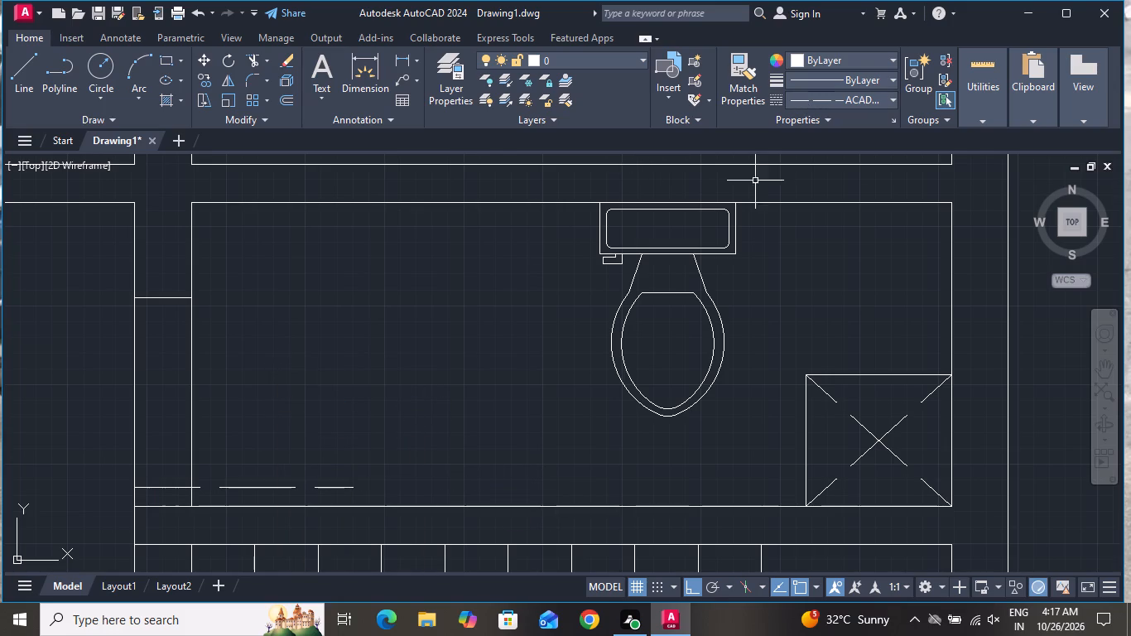
# Set the new door leaf line's linetype to ByLayer.
pyautogui.click(366, 475)
pyautogui.click(341, 489)
pyautogui.click(811, 93)
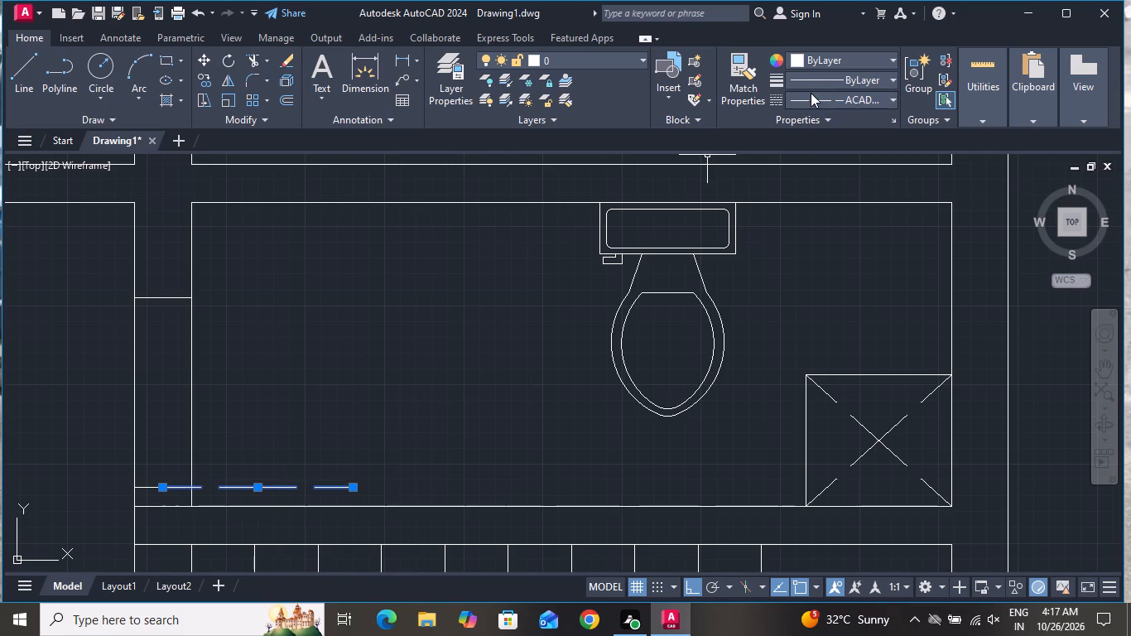
pyautogui.click(822, 118)
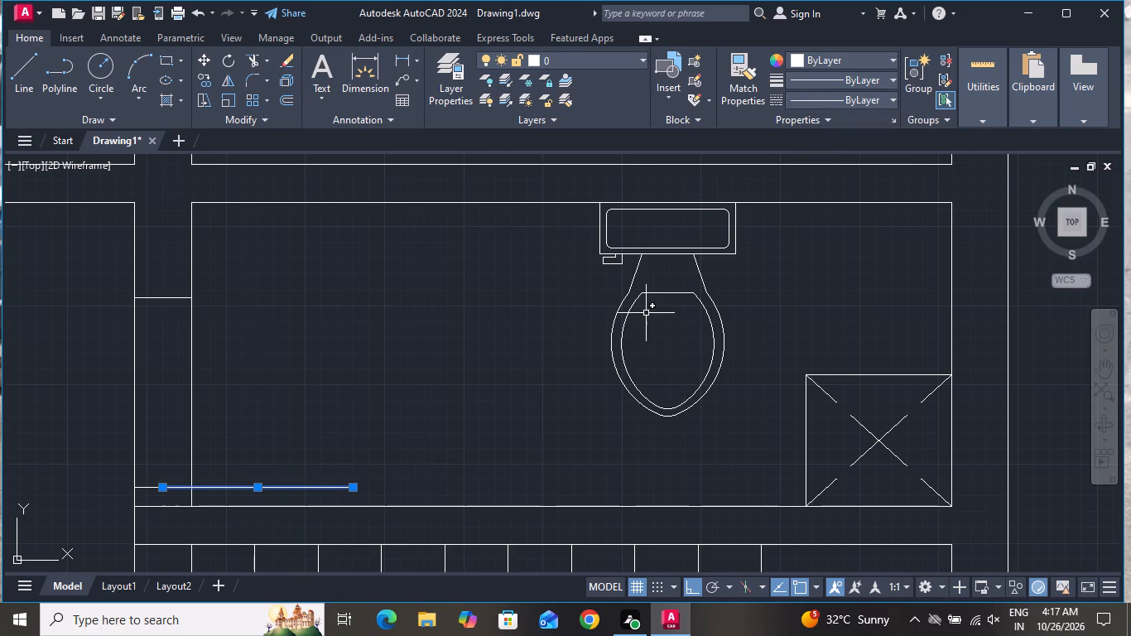
# Offset the door leaf line 2" to the north.
pyautogui.write('O 2')
pyautogui.hotkey('shift', '"')
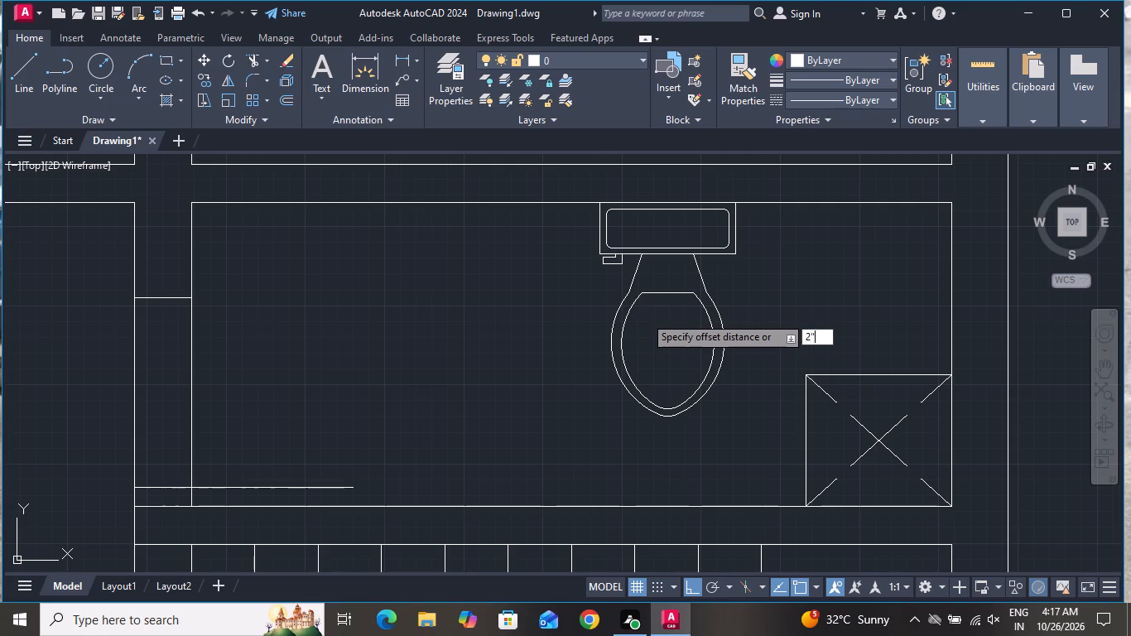
pyautogui.press('Return')
pyautogui.click(350, 387)
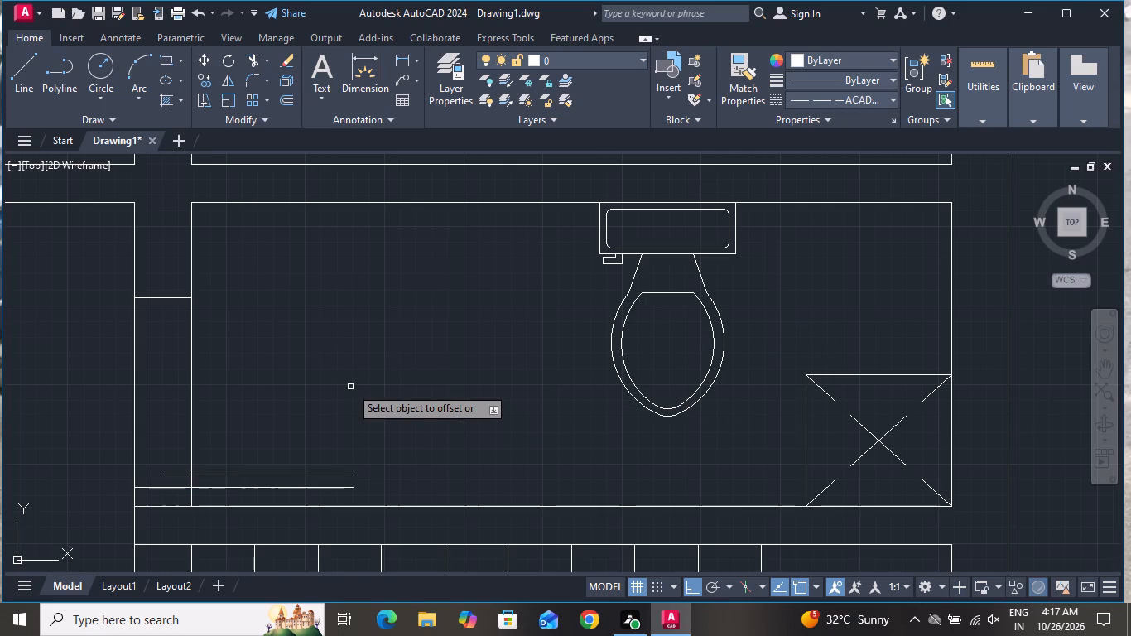
pyautogui.rightClick(350, 387)
pyautogui.click(373, 414)
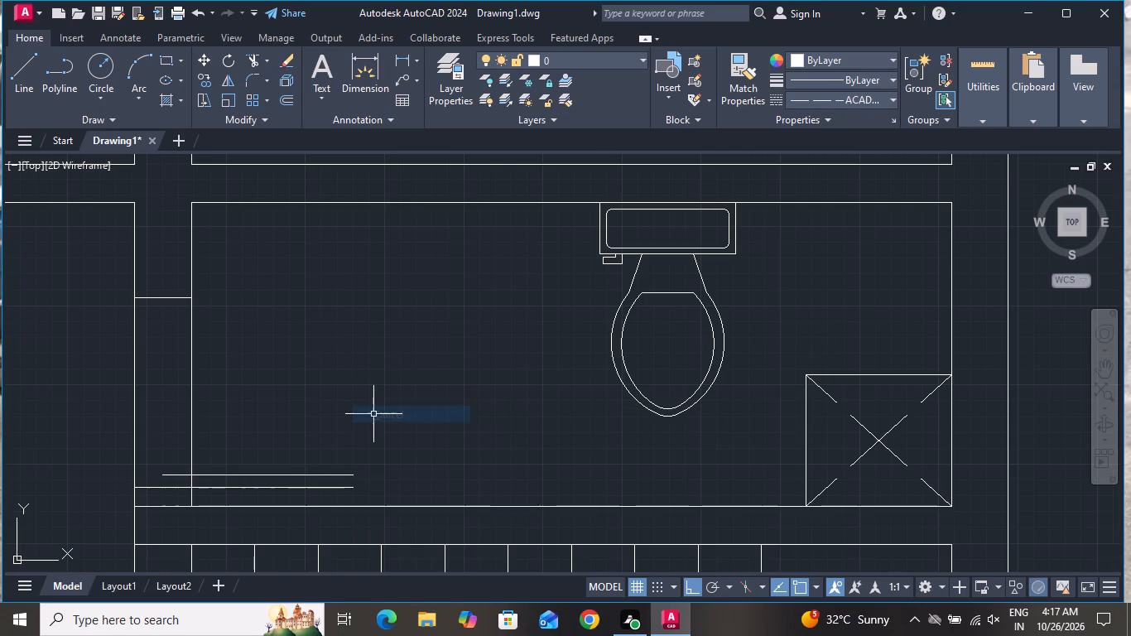
# Draw the door swing arc from the north jamb line's midpoint through the leaf's northeast corner to its southeast corner.
pyautogui.press('a')
pyautogui.press('space')
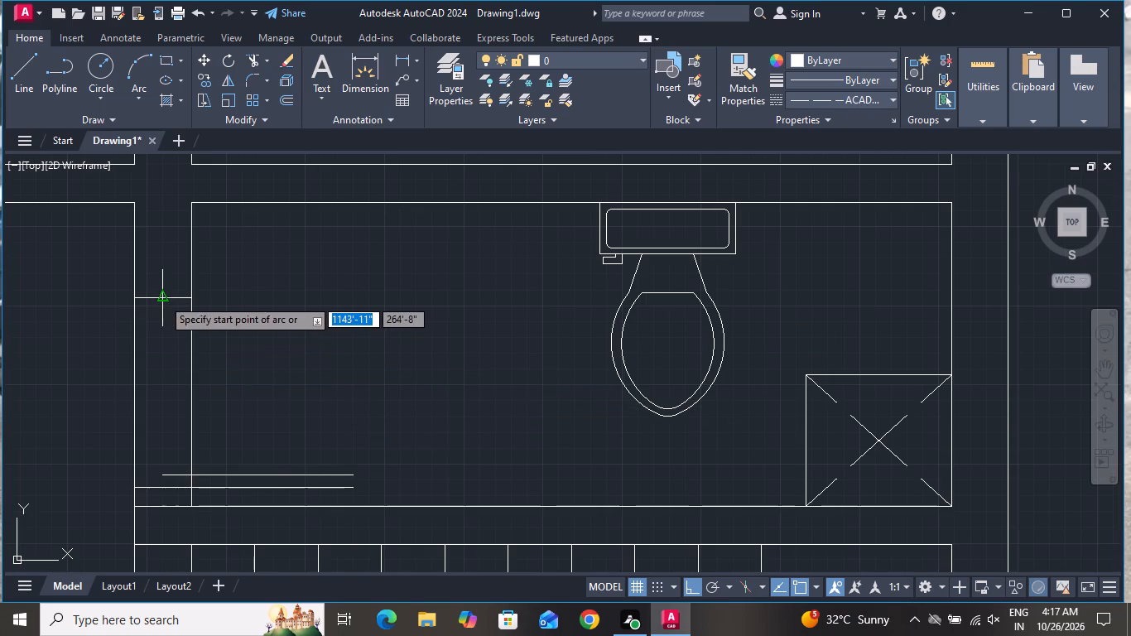
pyautogui.click(163, 297)
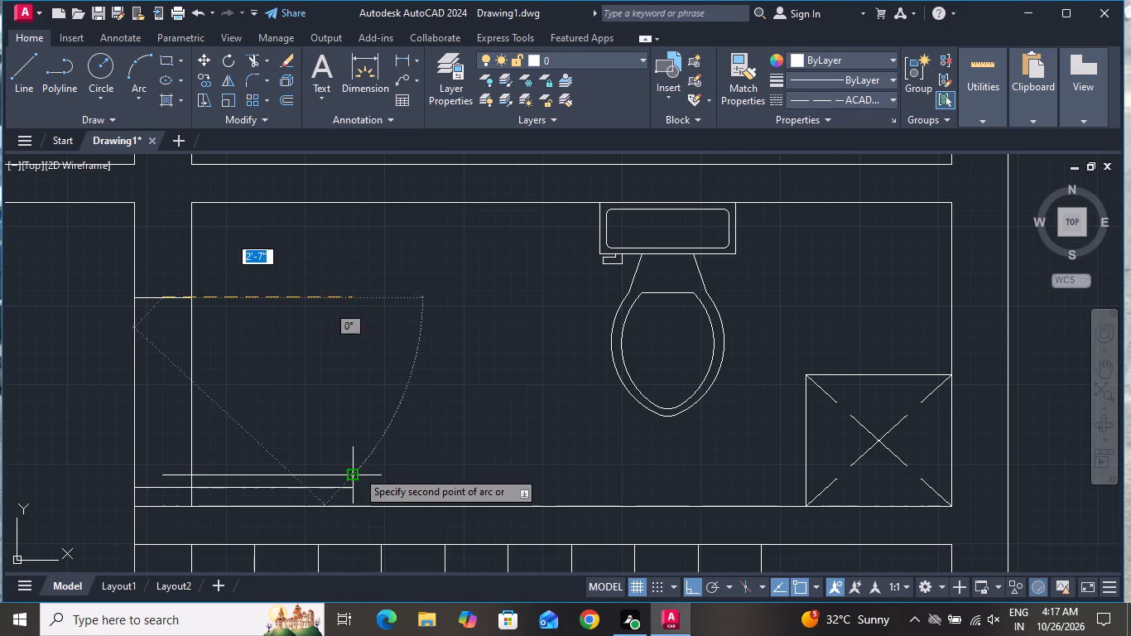
pyautogui.click(354, 471)
pyautogui.click(349, 489)
# Set the door swing arc's linetype to ByLayer.
pyautogui.click(407, 350)
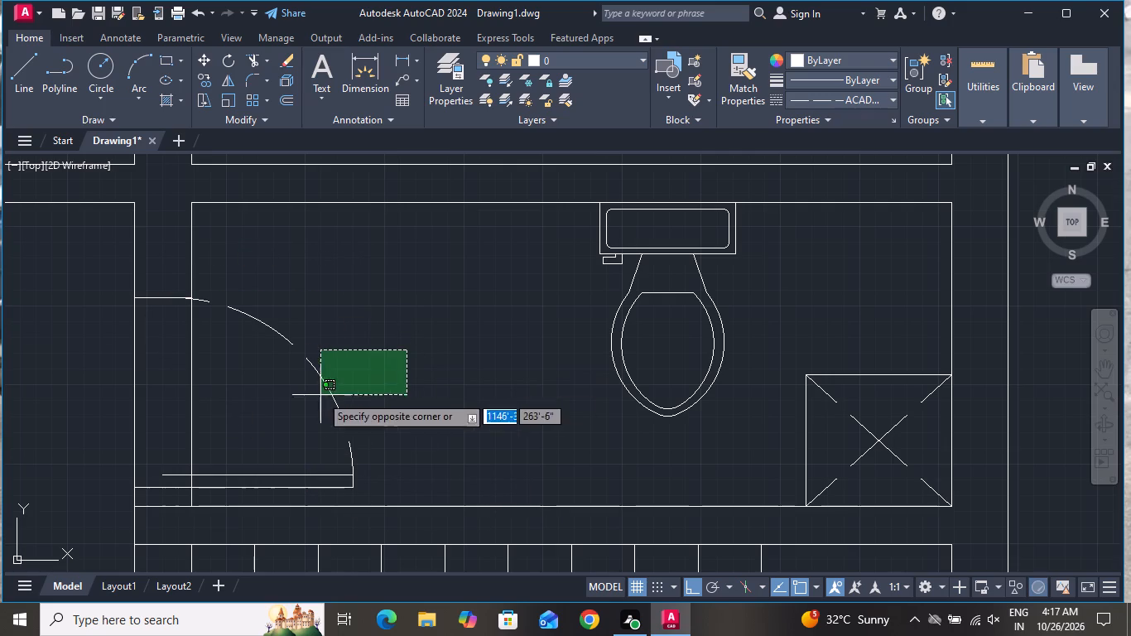
pyautogui.click(303, 404)
pyautogui.click(838, 101)
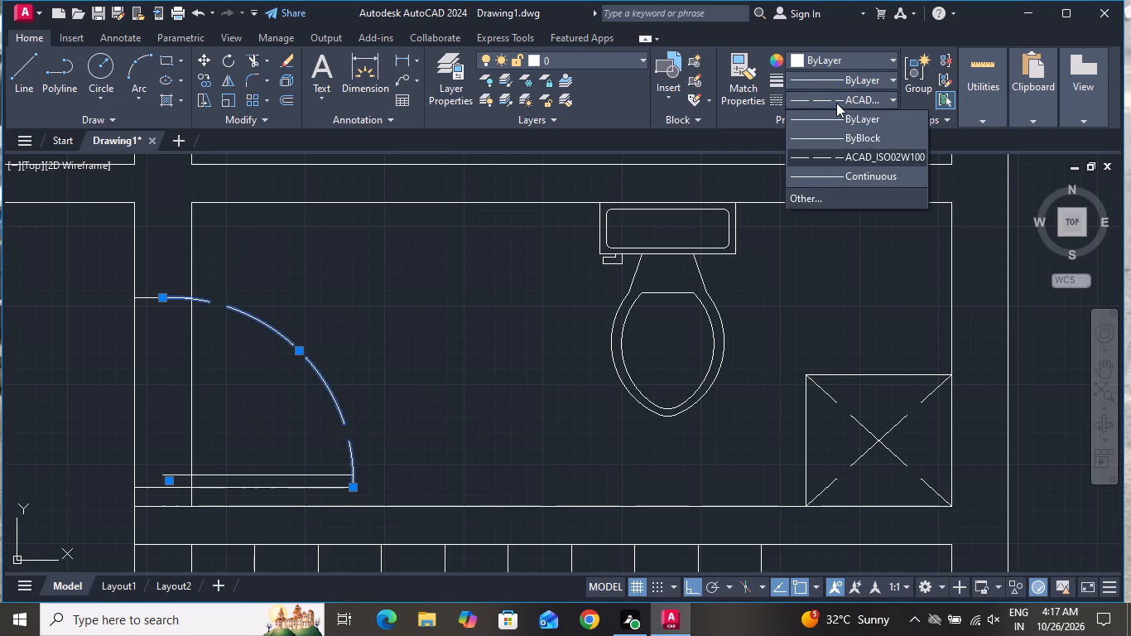
pyautogui.click(831, 118)
pyautogui.press('Escape')
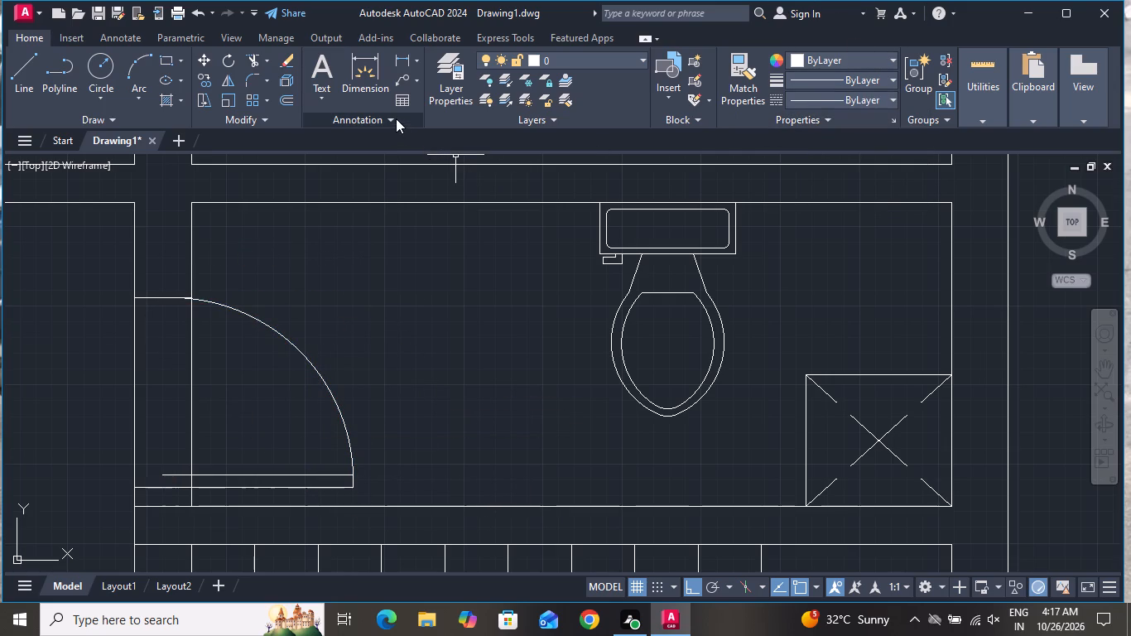
# Close the west end of the toilet door leaf with a short line joining its two long lines.
pyautogui.click(27, 70)
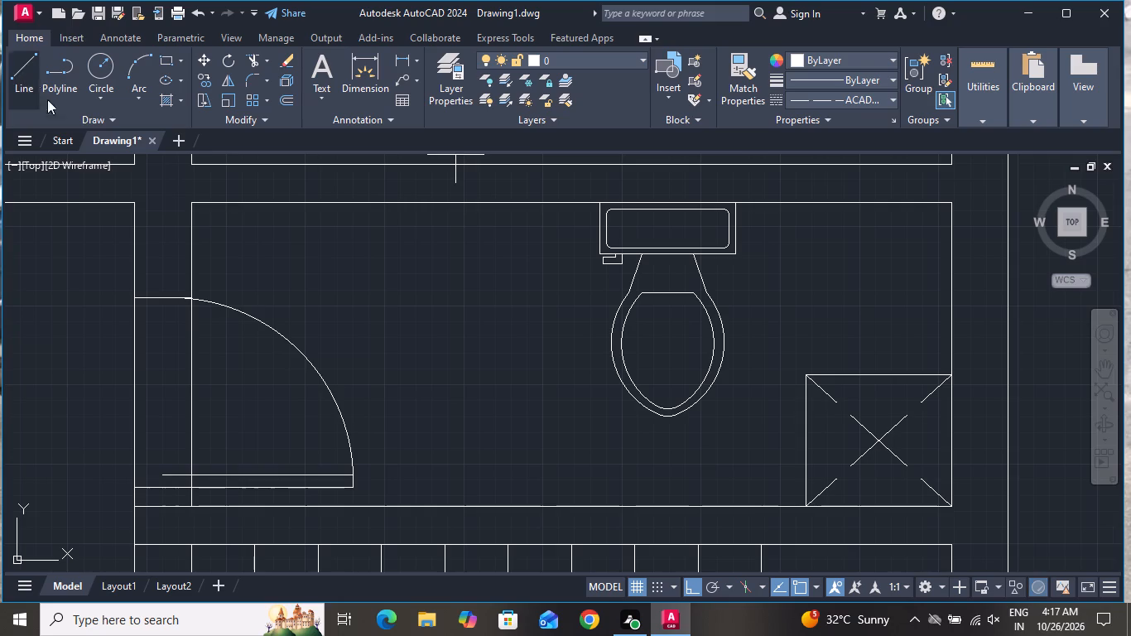
pyautogui.scroll(3, 176, 499)
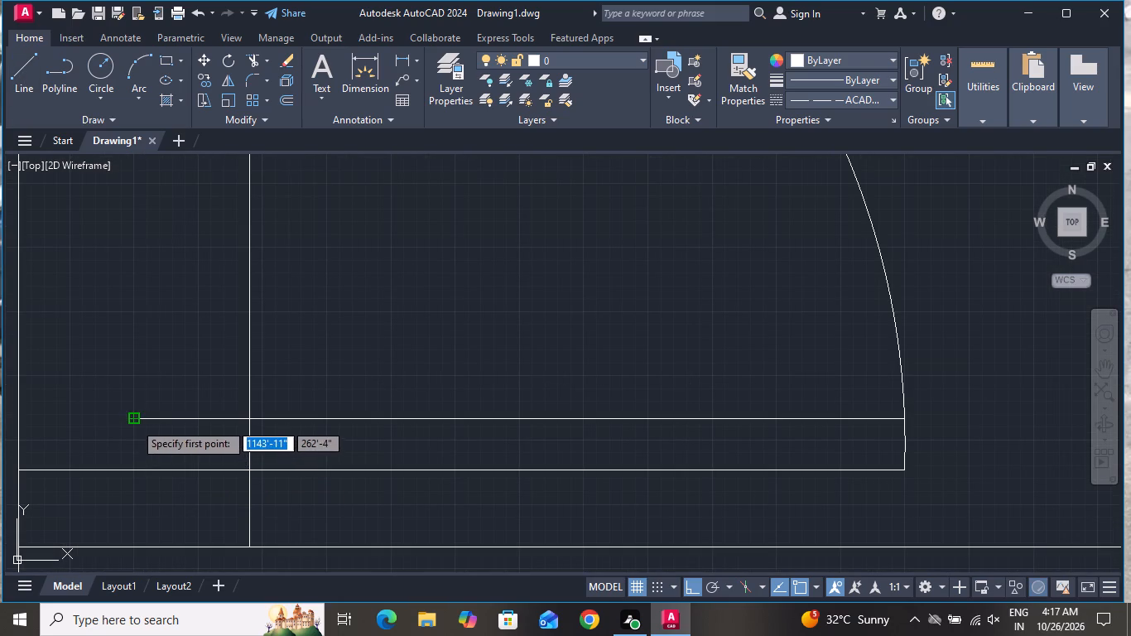
pyautogui.click(134, 422)
pyautogui.click(132, 469)
pyautogui.rightClick(132, 469)
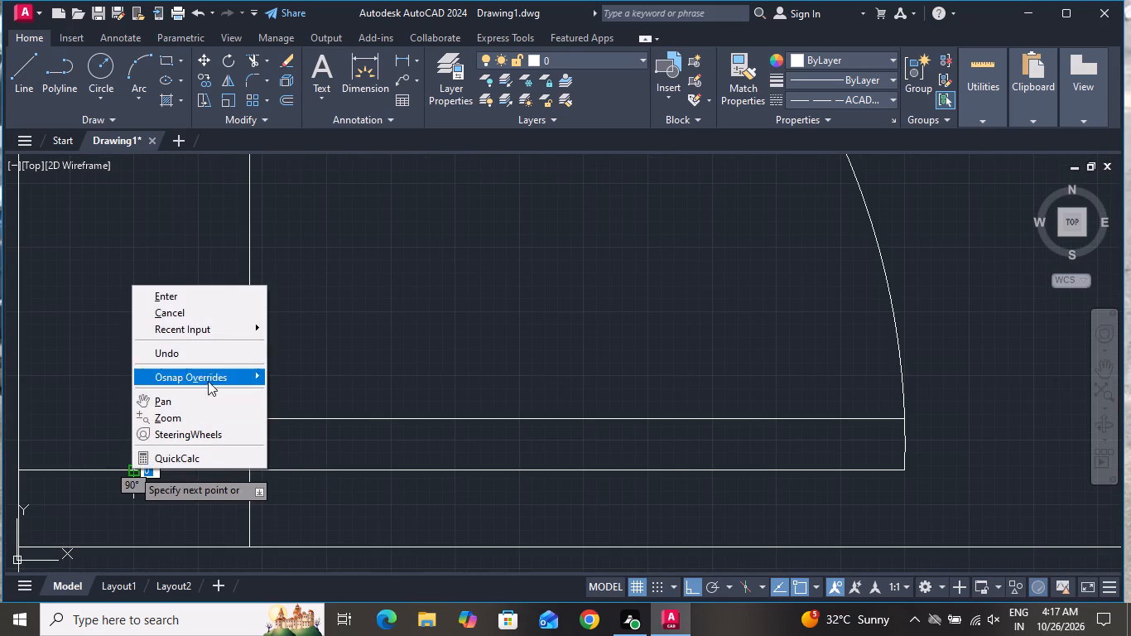
pyautogui.click(199, 312)
# Trim the south jamb line beneath the door leaf and both wall lines crossing the toilet door opening.
pyautogui.click(247, 56)
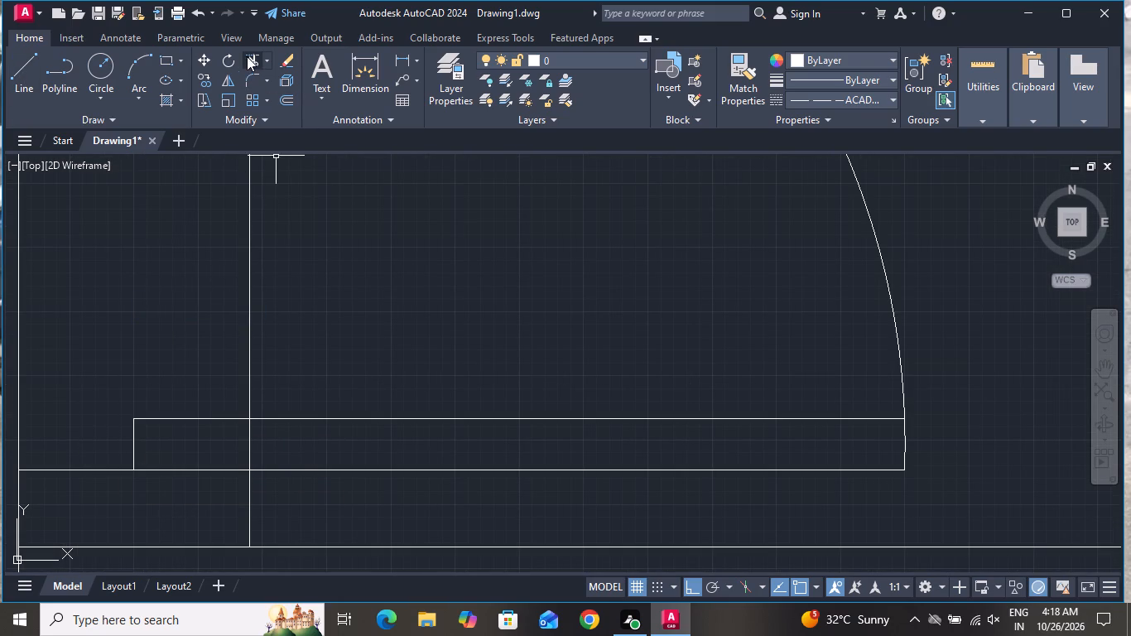
pyautogui.click(216, 479)
pyautogui.click(218, 458)
pyautogui.scroll(-3, 339, 413)
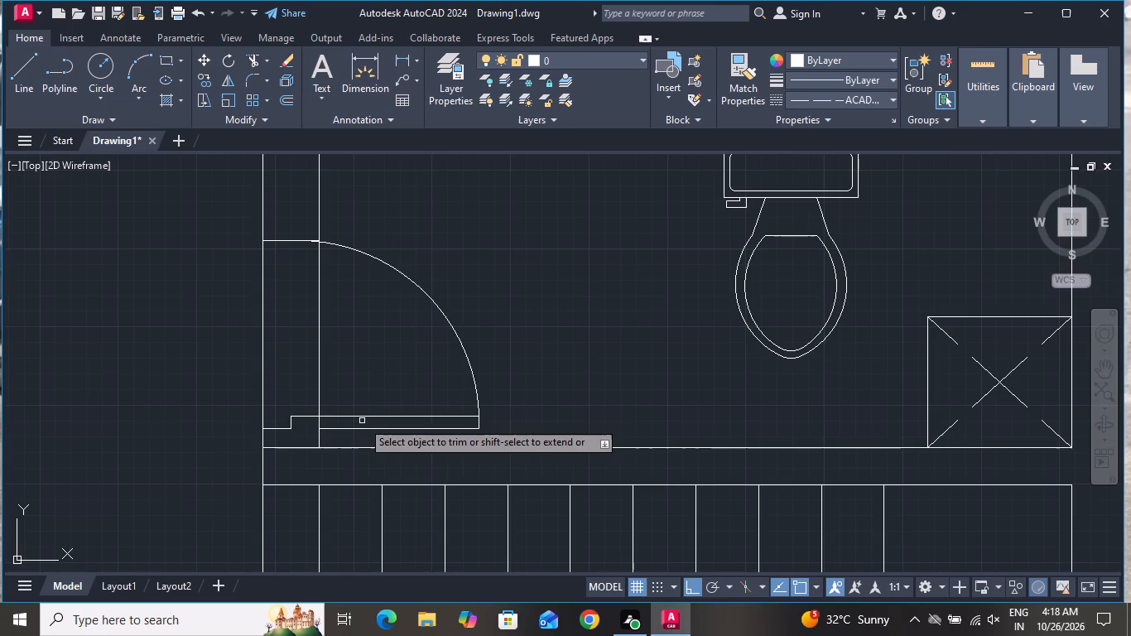
pyautogui.scroll(-1, 383, 431)
pyautogui.click(359, 365)
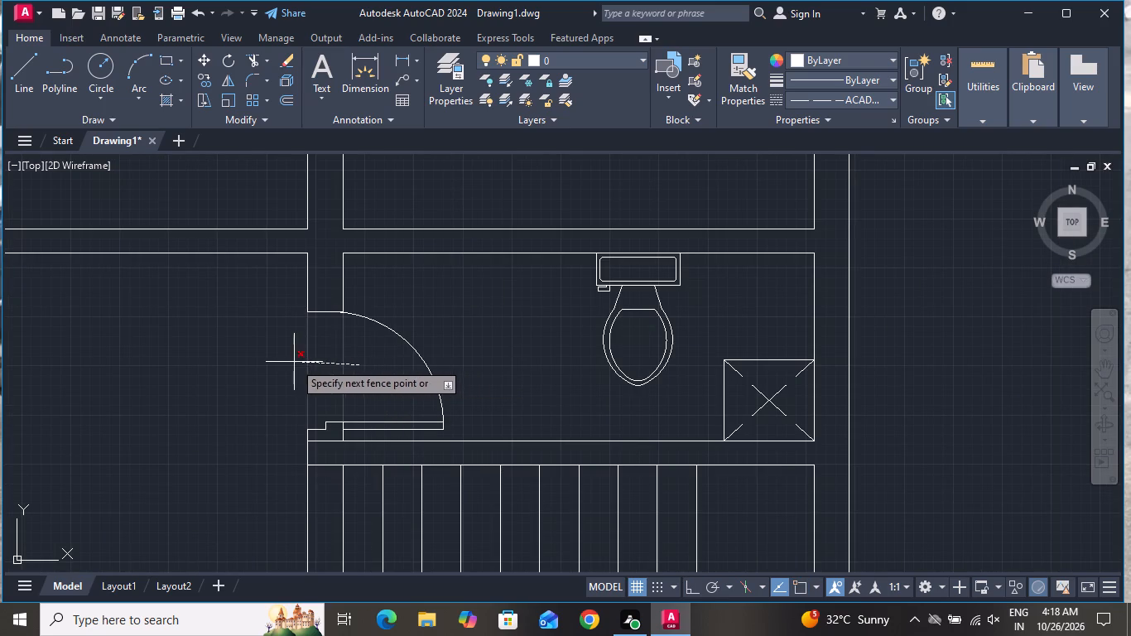
pyautogui.click(291, 361)
pyautogui.rightClick(224, 376)
pyautogui.click(263, 398)
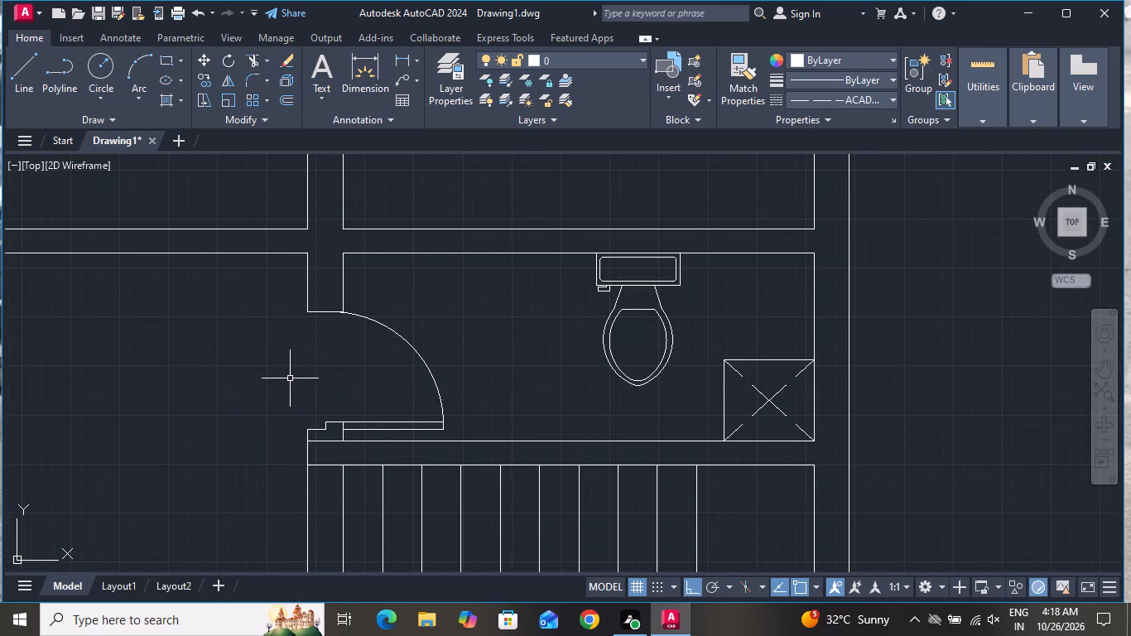
# Open the Blocks collection of Kitchens.dwg in DesignCenter's sample folder.
pyautogui.scroll(-2, 296, 296)
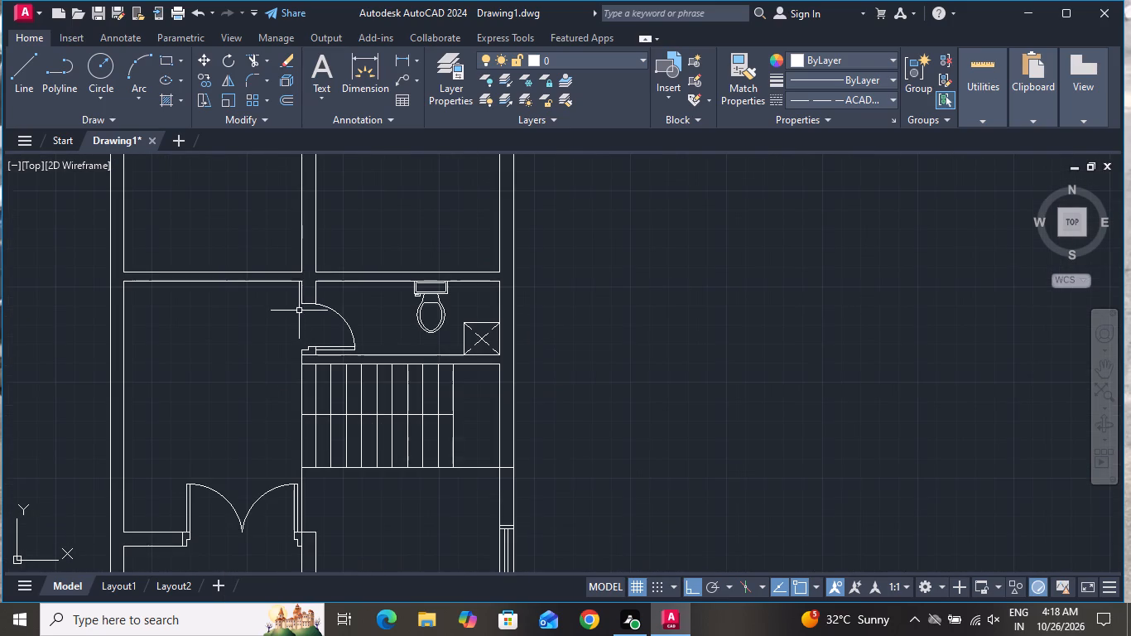
pyautogui.scroll(-1, 333, 325)
pyautogui.scroll(3, 294, 195)
pyautogui.scroll(-2, 302, 214)
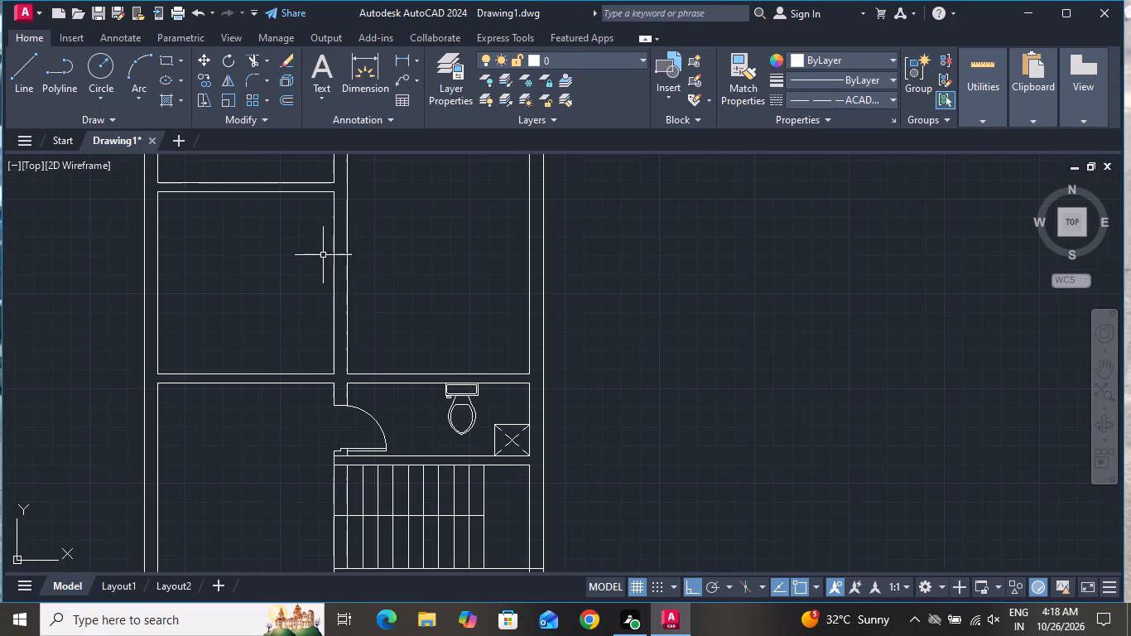
pyautogui.press('d')
pyautogui.press('c')
pyautogui.press('space')
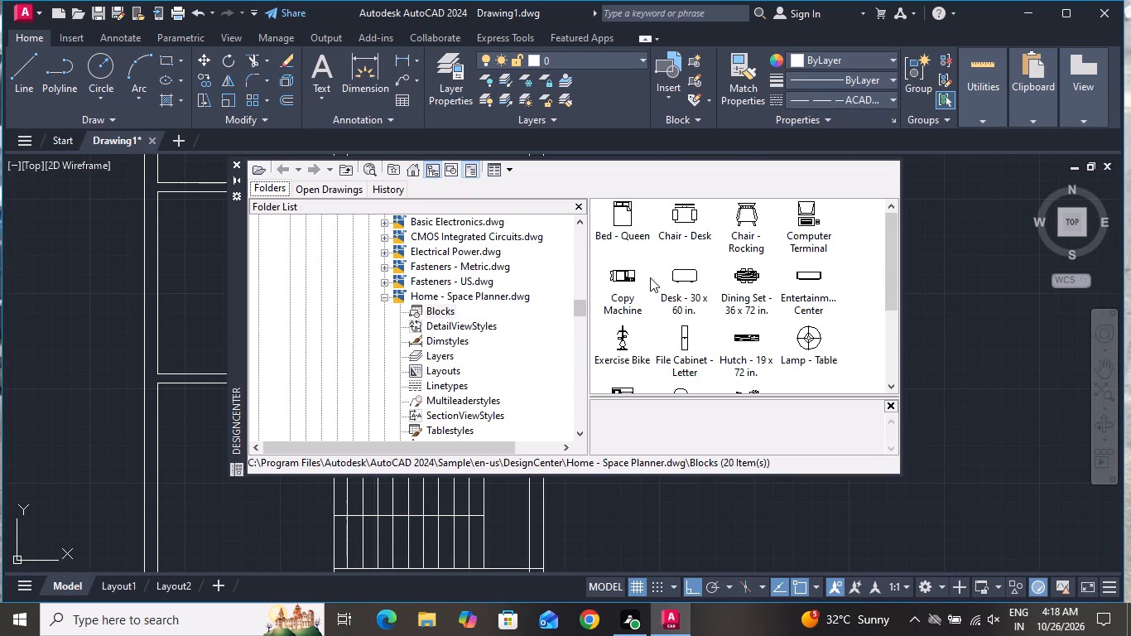
pyautogui.scroll(-3, 654, 287)
pyautogui.scroll(5, 710, 302)
pyautogui.scroll(2, 479, 332)
pyautogui.tripleClick(456, 388)
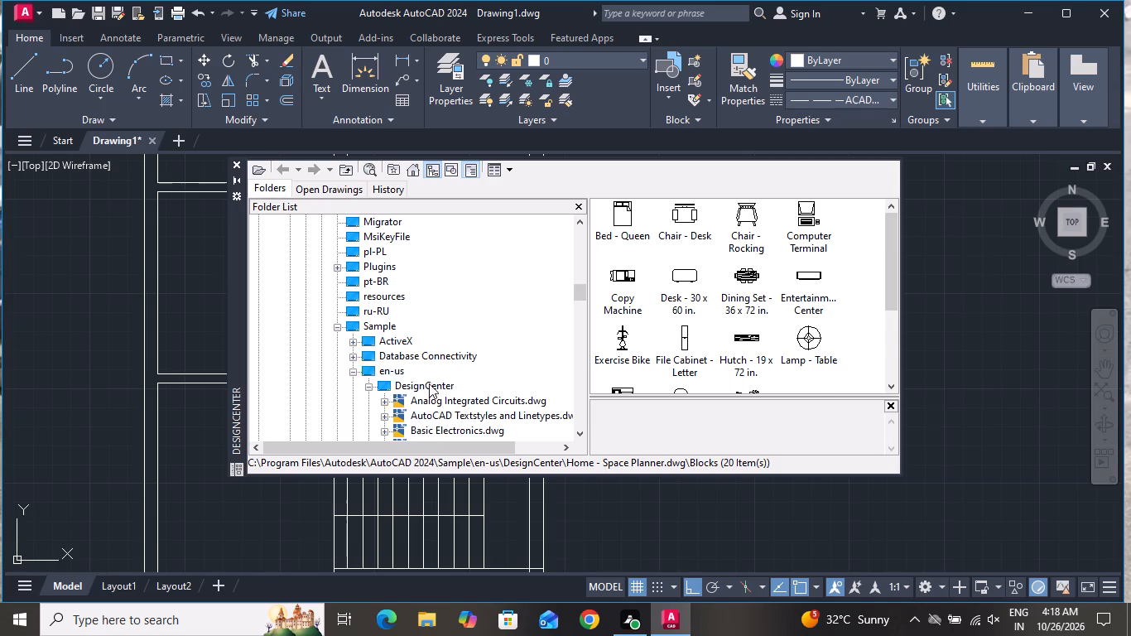
pyautogui.doubleClick(427, 383)
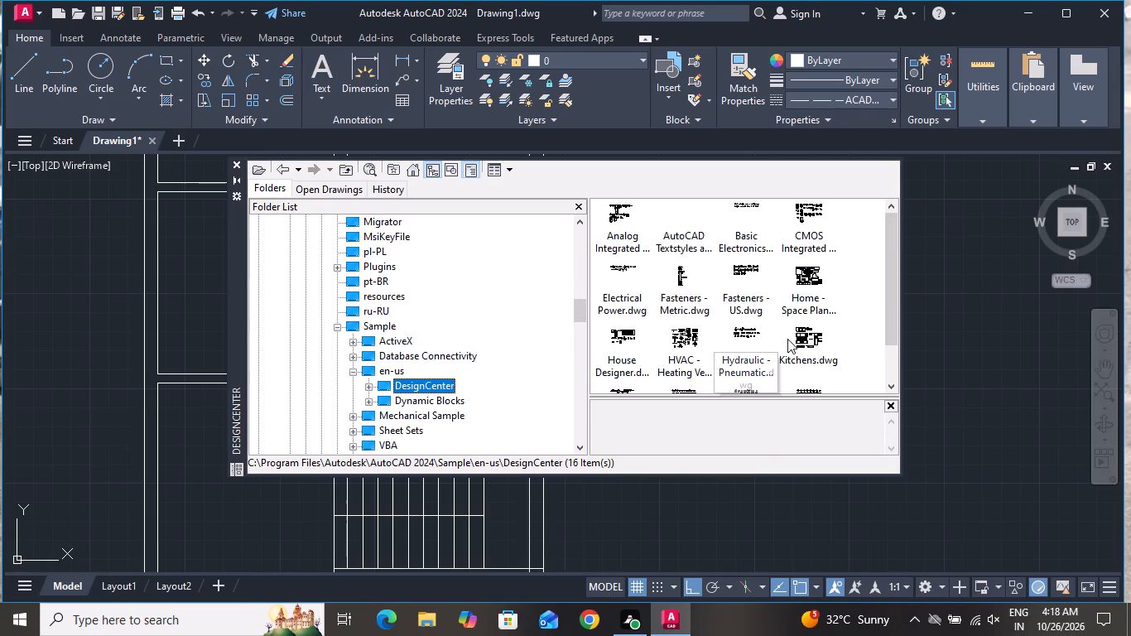
pyautogui.doubleClick(810, 339)
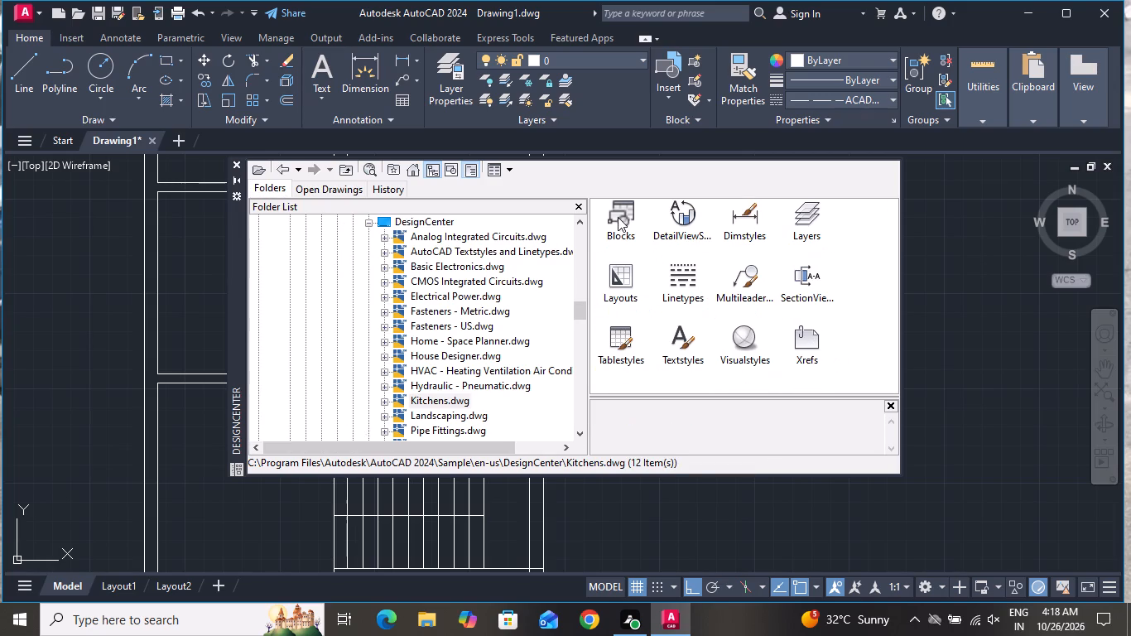
pyautogui.doubleClick(618, 214)
# Insert the "Sink-single - 30 in top" block near the southwest corner of the room northwest of the toilet room, and close DesignCenter.
pyautogui.scroll(-2, 710, 295)
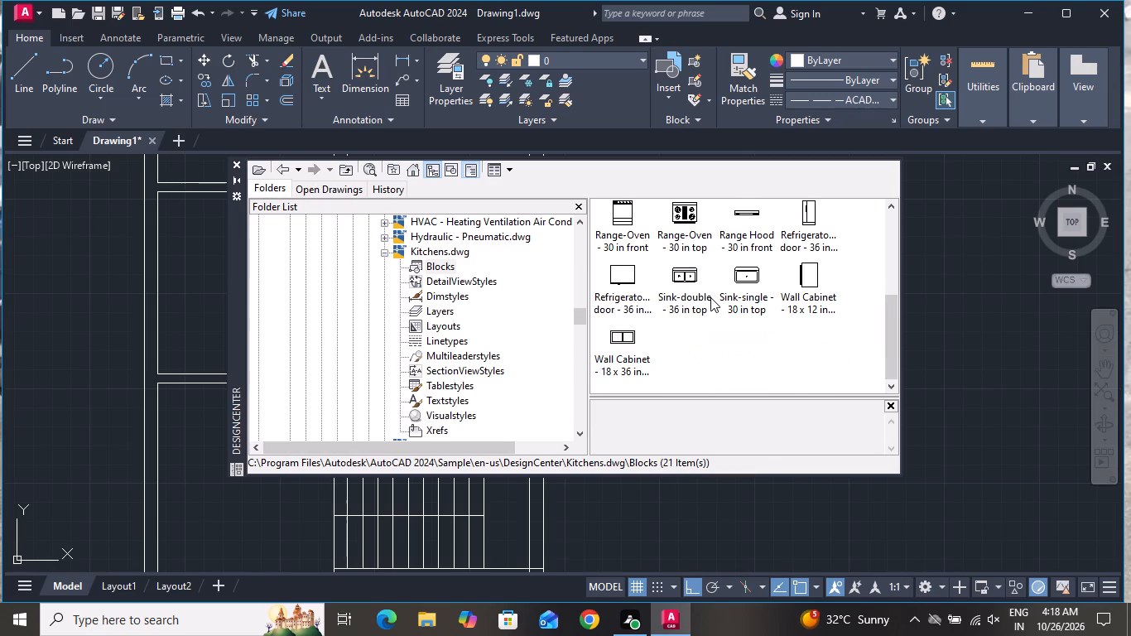
pyautogui.moveTo(740, 272); pyautogui.dragTo(739, 317)
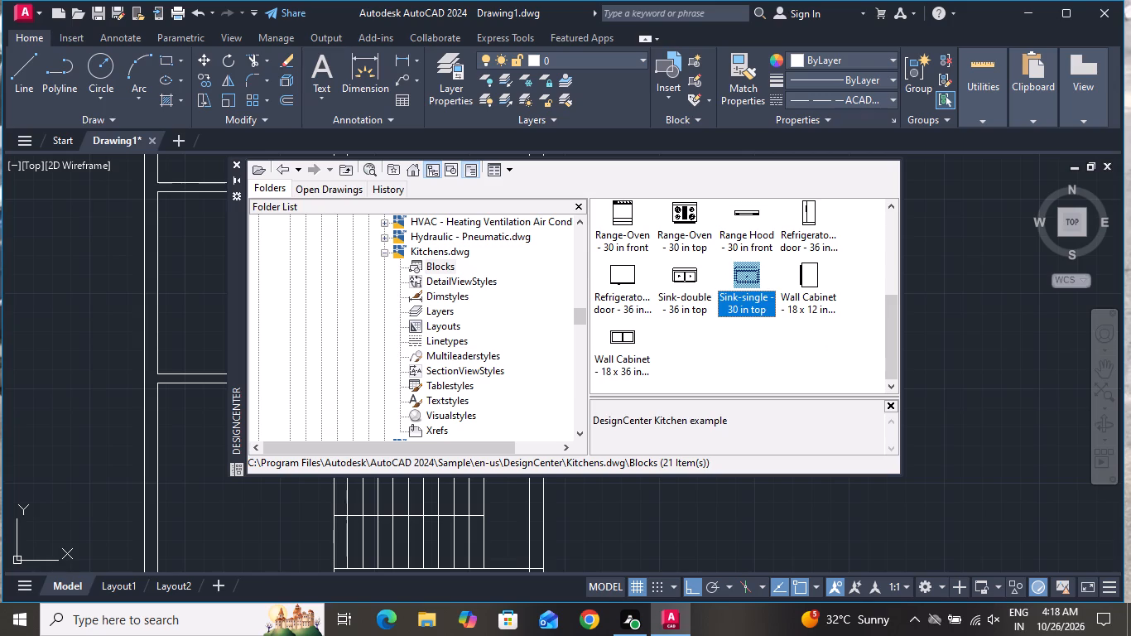
pyautogui.moveTo(739, 317); pyautogui.dragTo(190, 312)
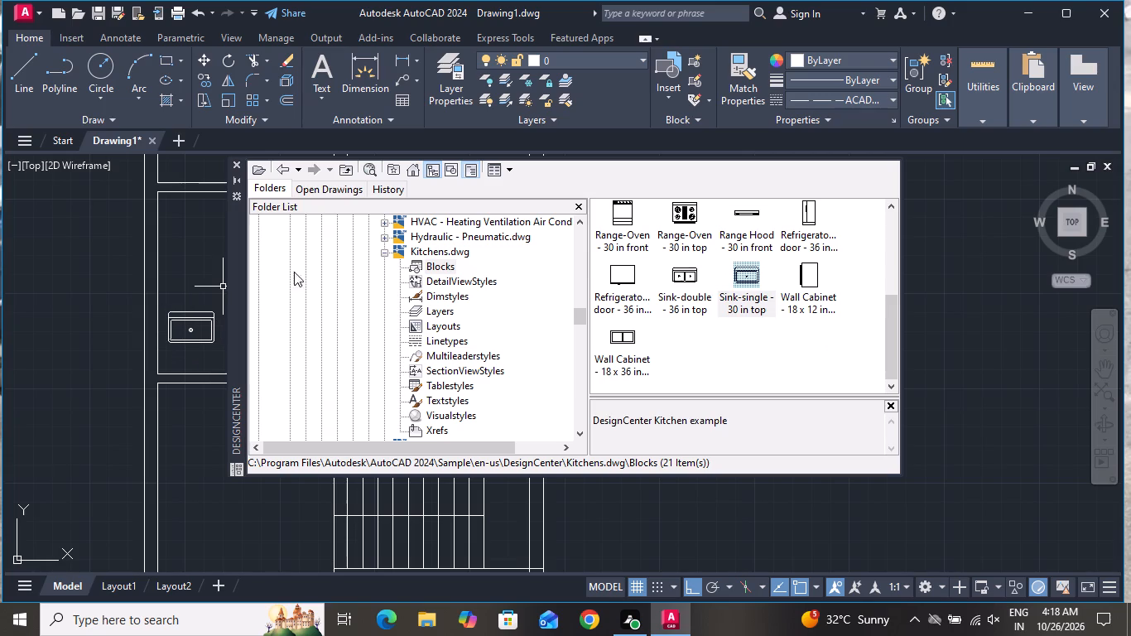
pyautogui.click(241, 170)
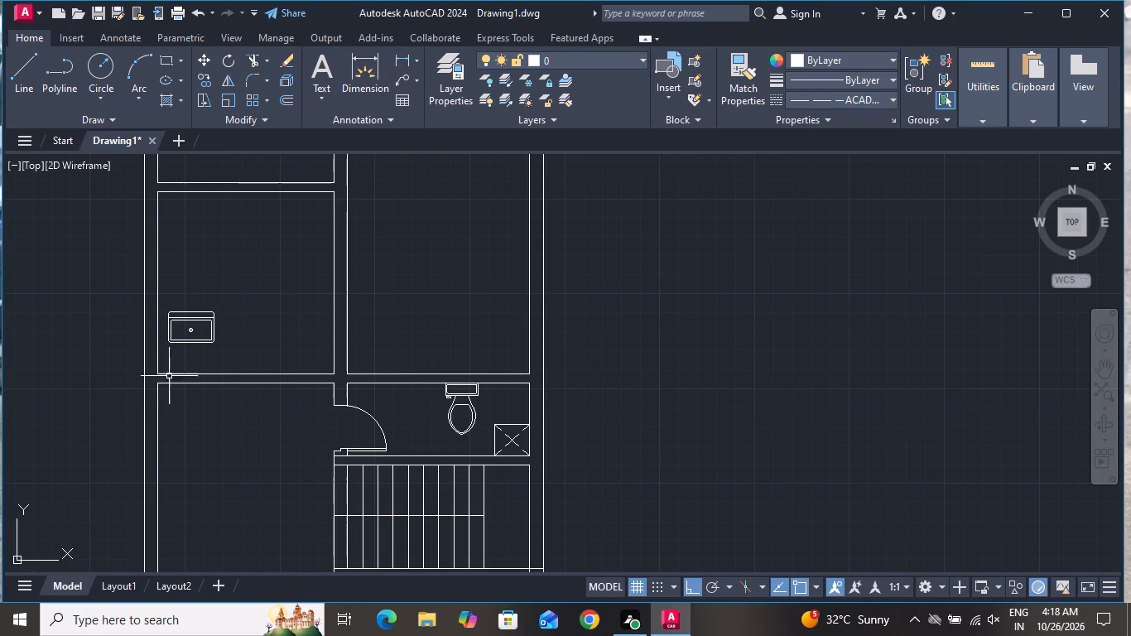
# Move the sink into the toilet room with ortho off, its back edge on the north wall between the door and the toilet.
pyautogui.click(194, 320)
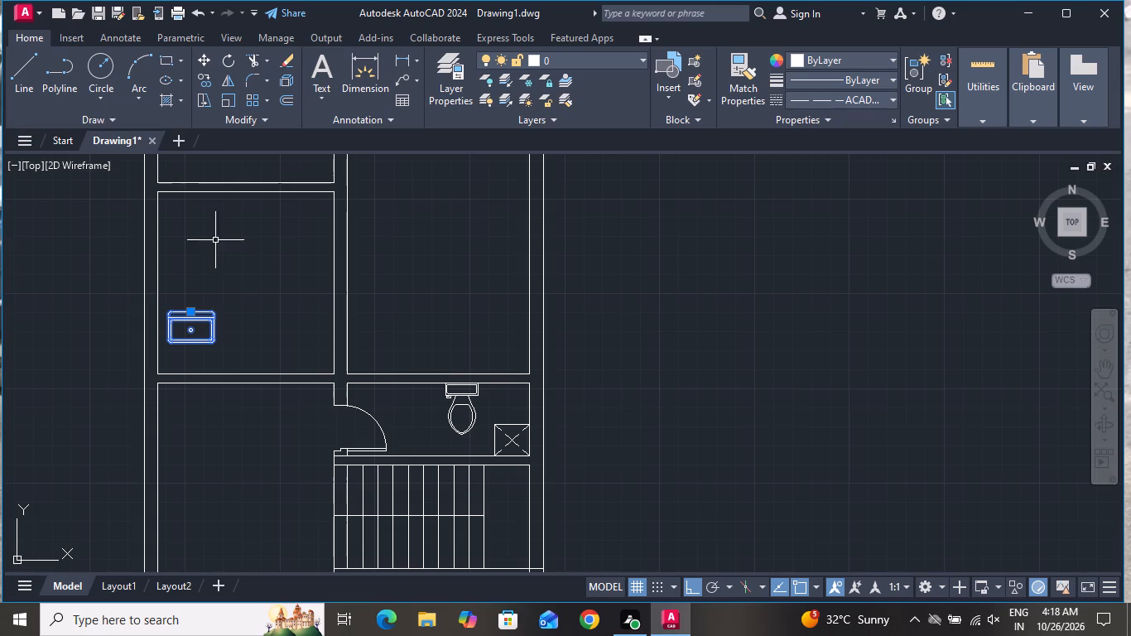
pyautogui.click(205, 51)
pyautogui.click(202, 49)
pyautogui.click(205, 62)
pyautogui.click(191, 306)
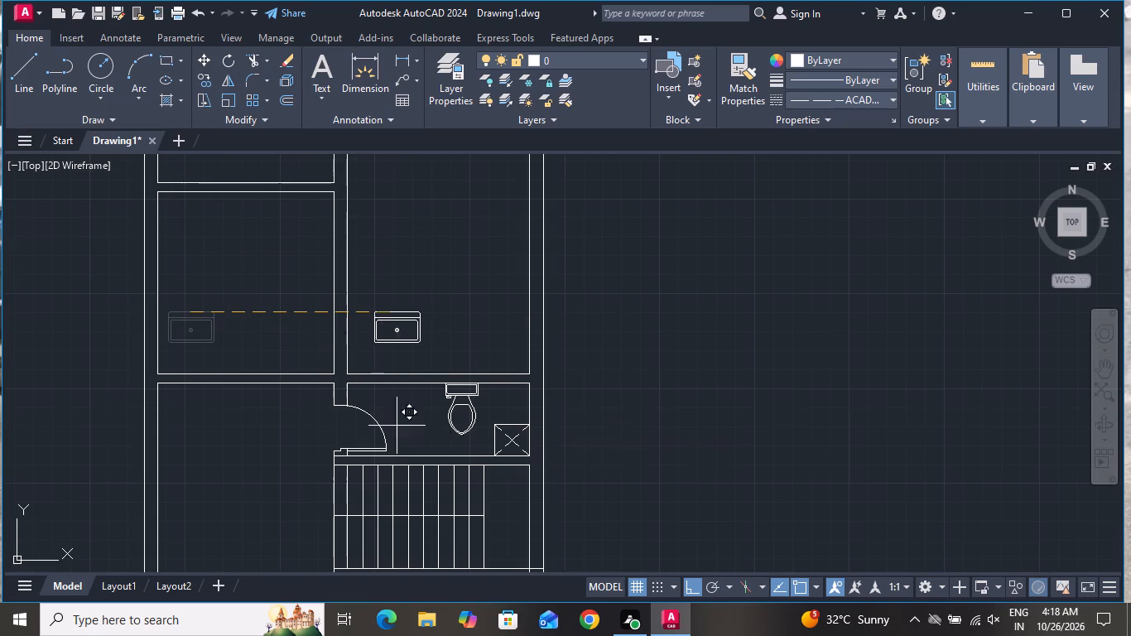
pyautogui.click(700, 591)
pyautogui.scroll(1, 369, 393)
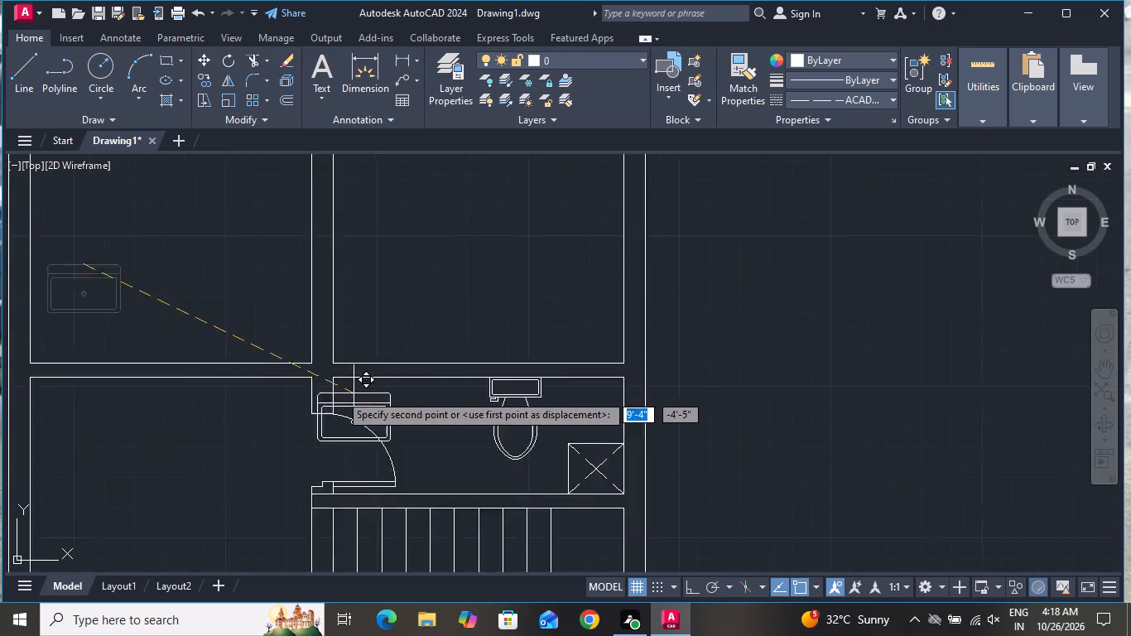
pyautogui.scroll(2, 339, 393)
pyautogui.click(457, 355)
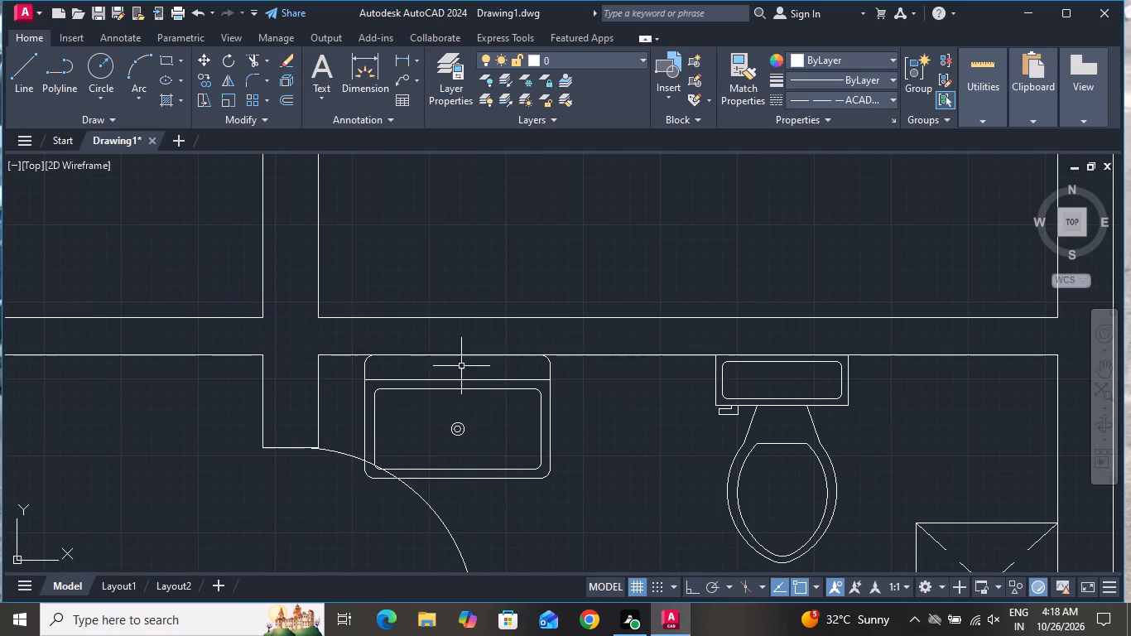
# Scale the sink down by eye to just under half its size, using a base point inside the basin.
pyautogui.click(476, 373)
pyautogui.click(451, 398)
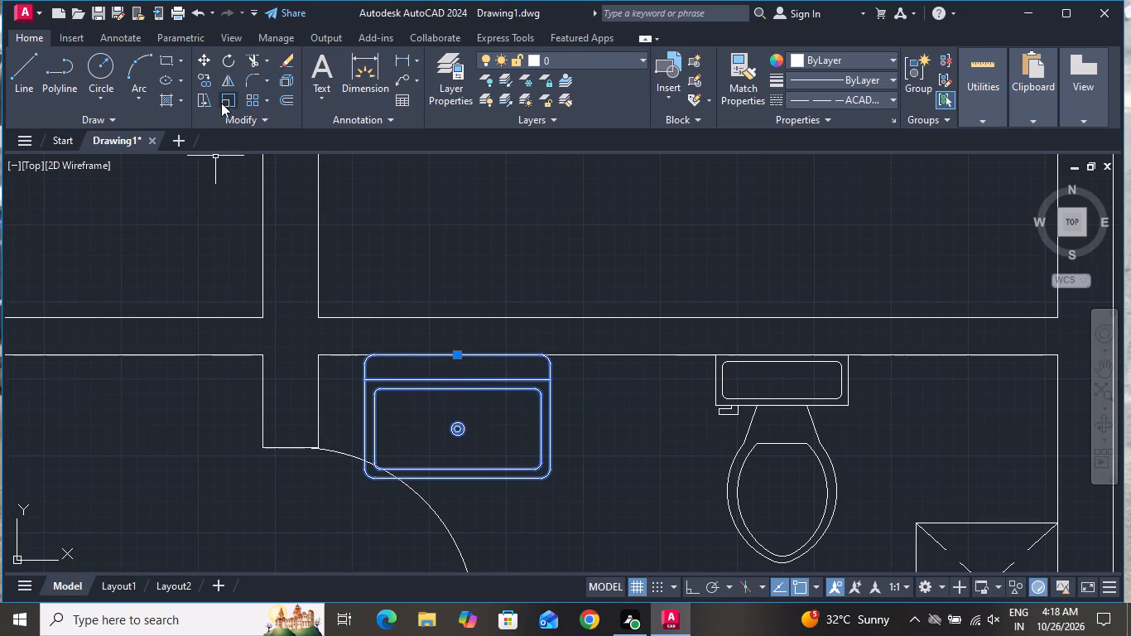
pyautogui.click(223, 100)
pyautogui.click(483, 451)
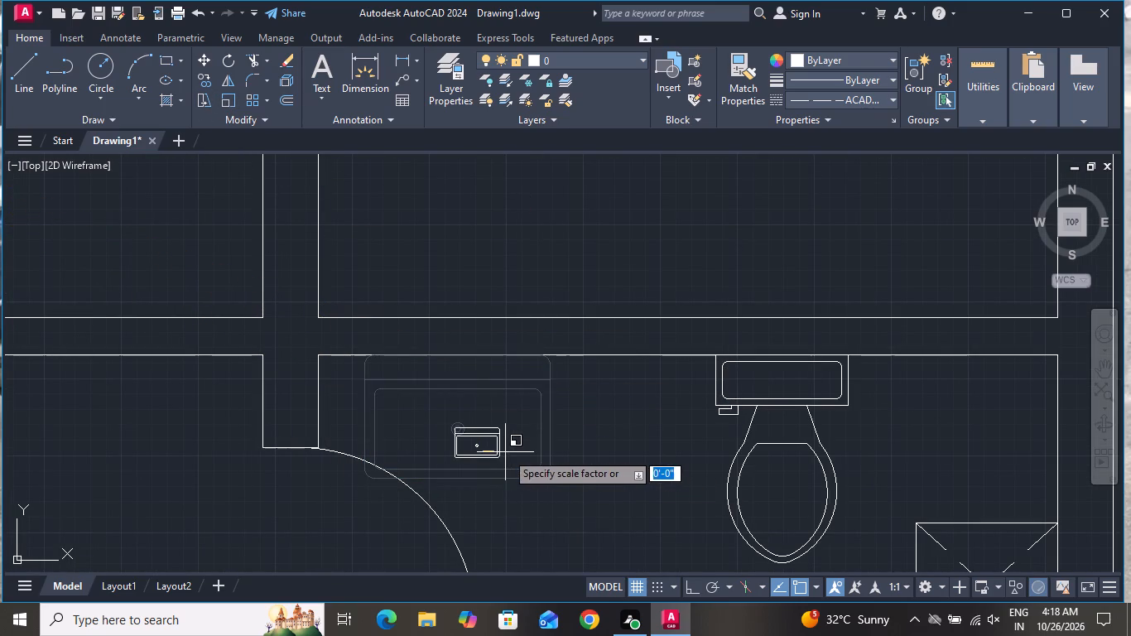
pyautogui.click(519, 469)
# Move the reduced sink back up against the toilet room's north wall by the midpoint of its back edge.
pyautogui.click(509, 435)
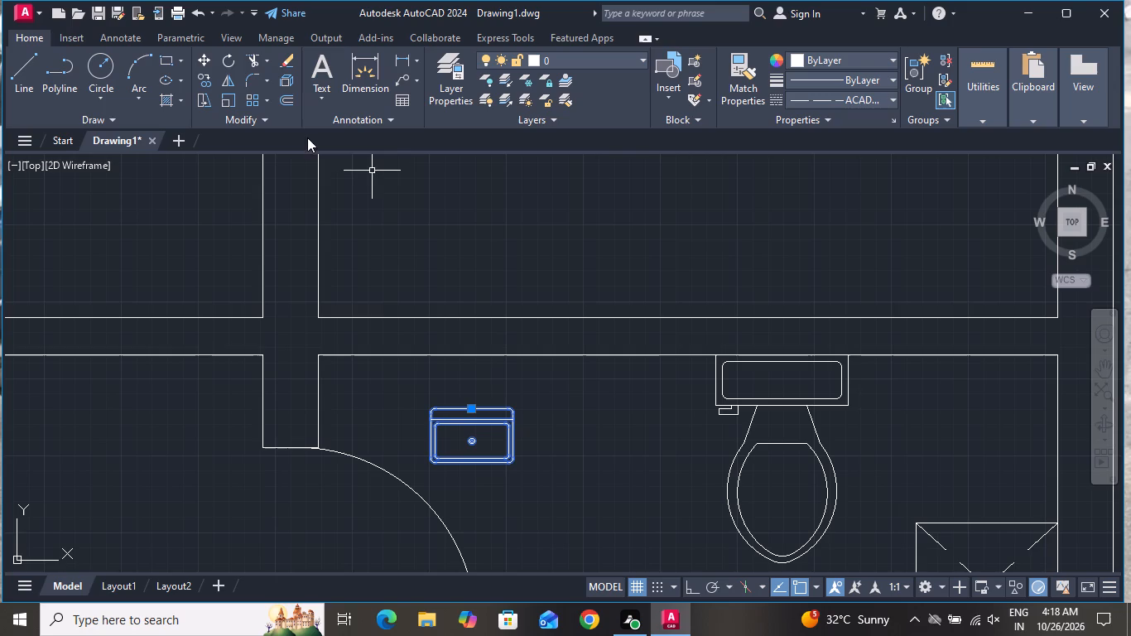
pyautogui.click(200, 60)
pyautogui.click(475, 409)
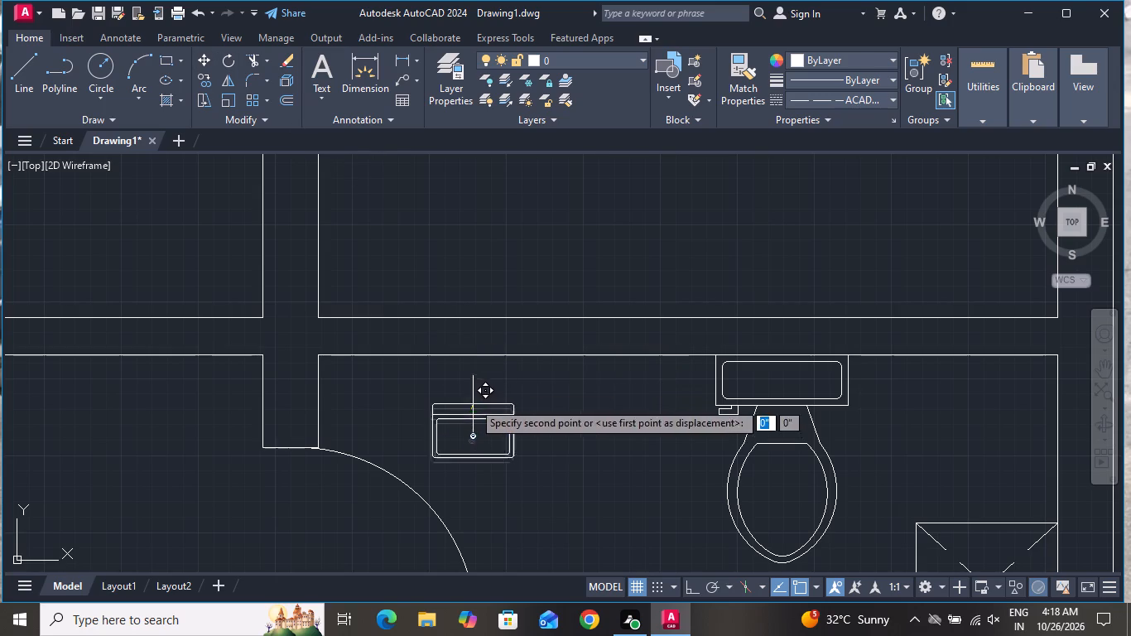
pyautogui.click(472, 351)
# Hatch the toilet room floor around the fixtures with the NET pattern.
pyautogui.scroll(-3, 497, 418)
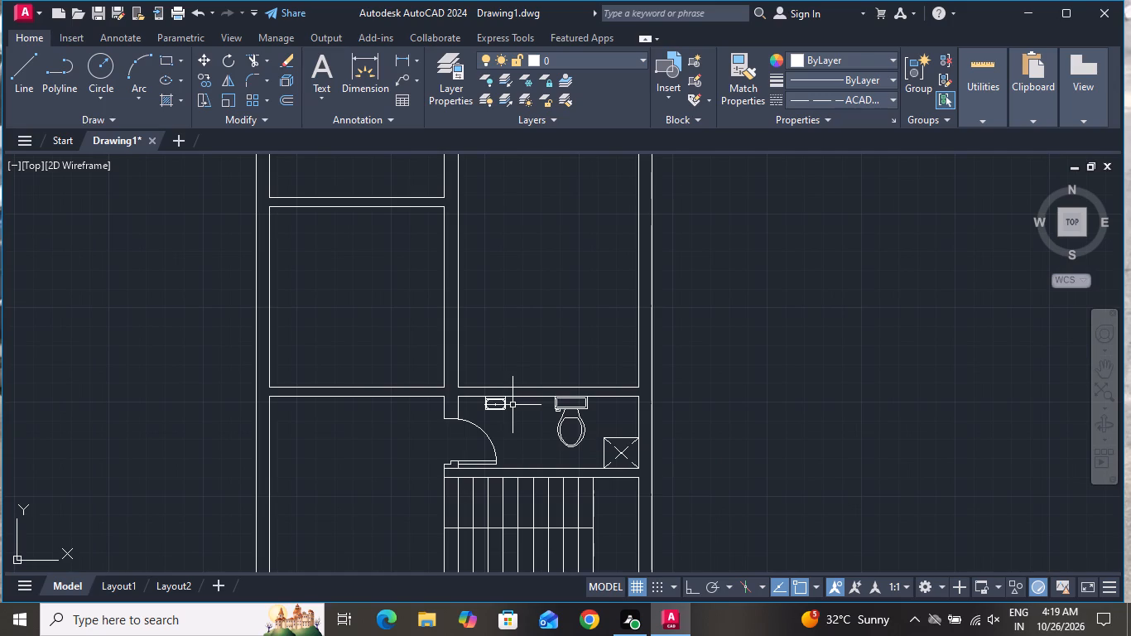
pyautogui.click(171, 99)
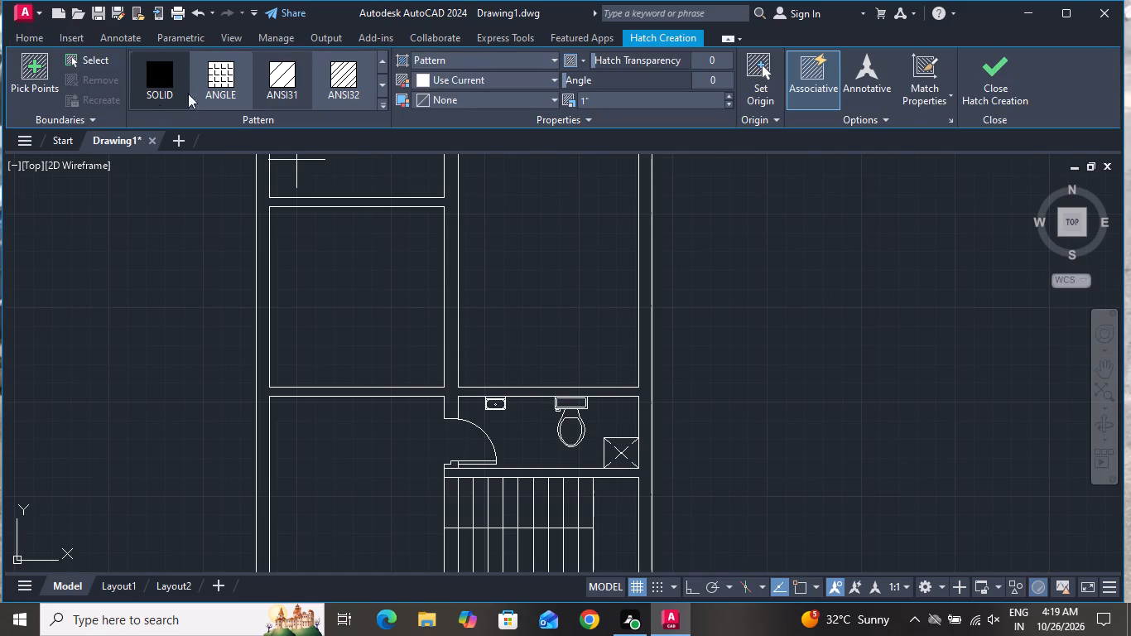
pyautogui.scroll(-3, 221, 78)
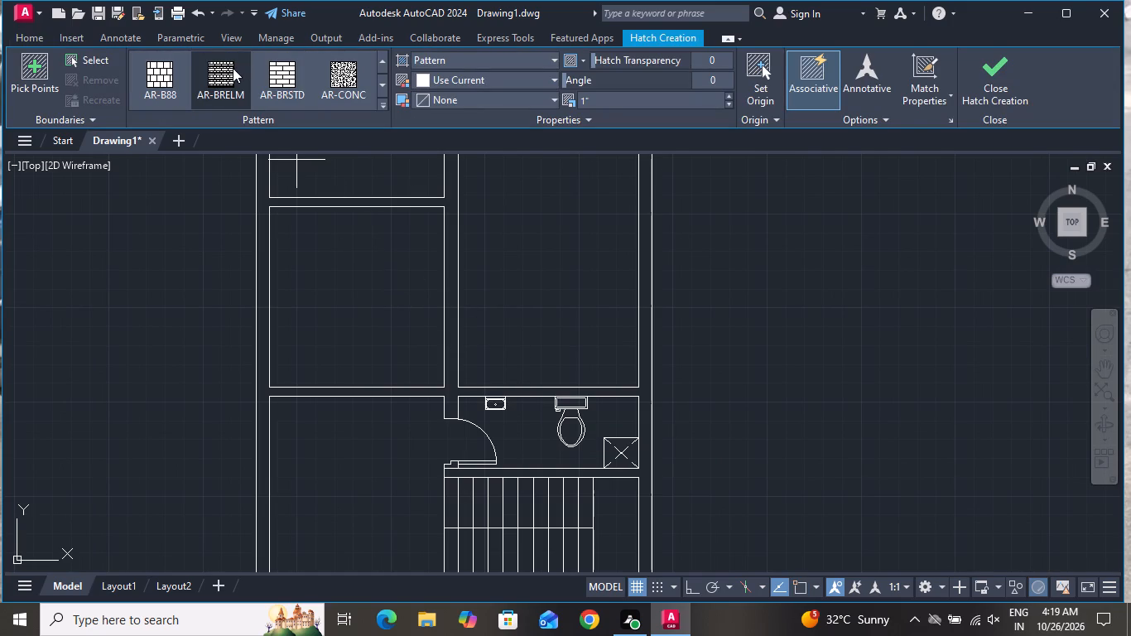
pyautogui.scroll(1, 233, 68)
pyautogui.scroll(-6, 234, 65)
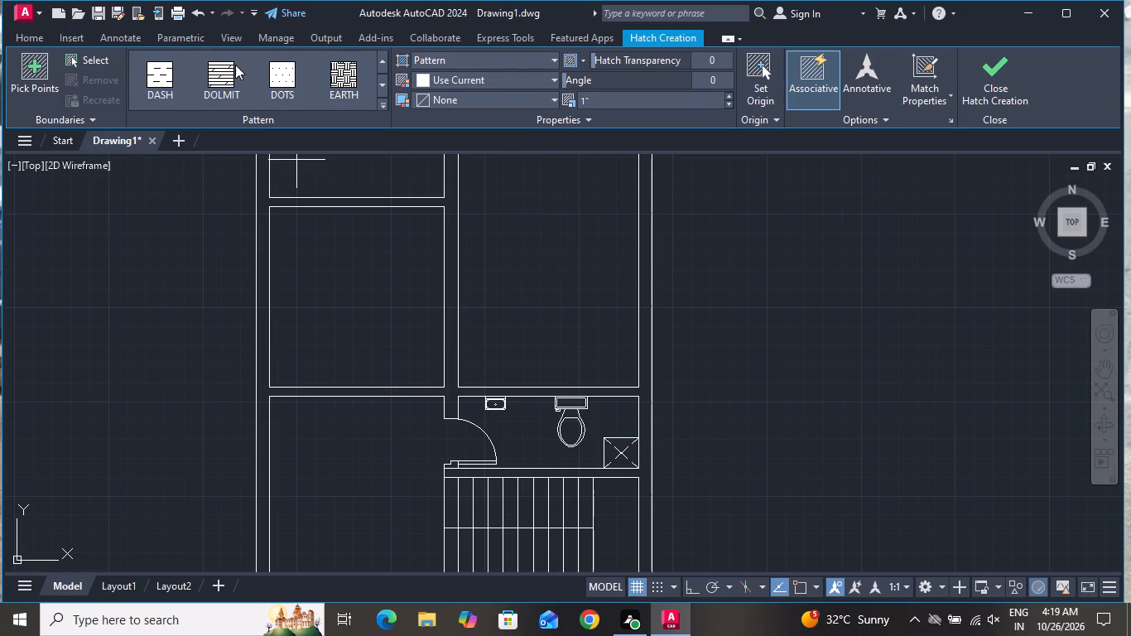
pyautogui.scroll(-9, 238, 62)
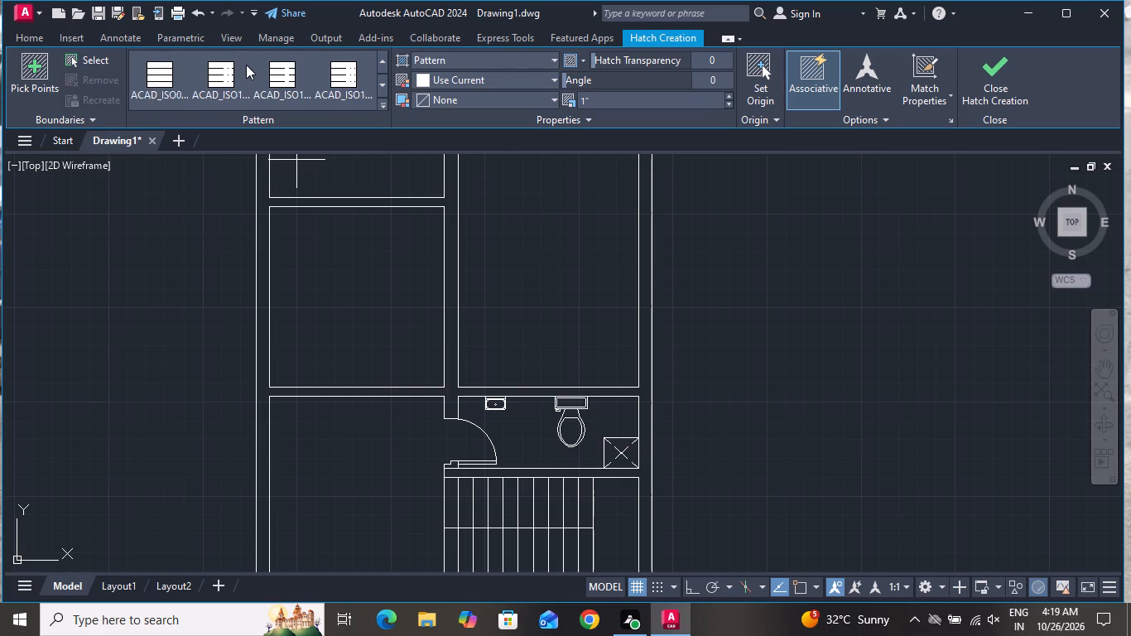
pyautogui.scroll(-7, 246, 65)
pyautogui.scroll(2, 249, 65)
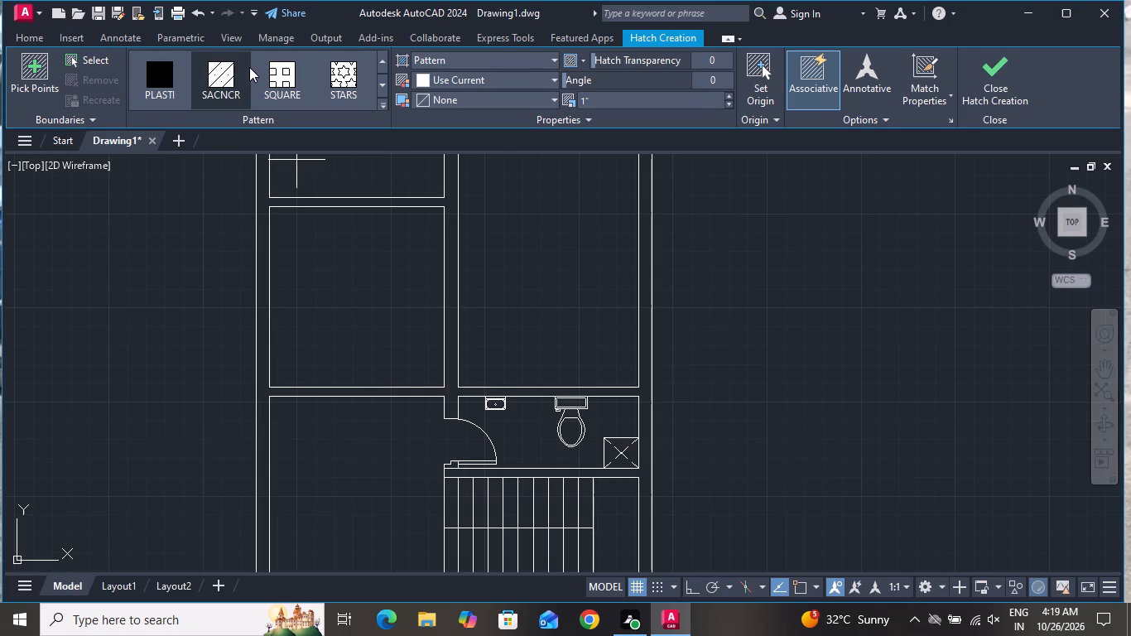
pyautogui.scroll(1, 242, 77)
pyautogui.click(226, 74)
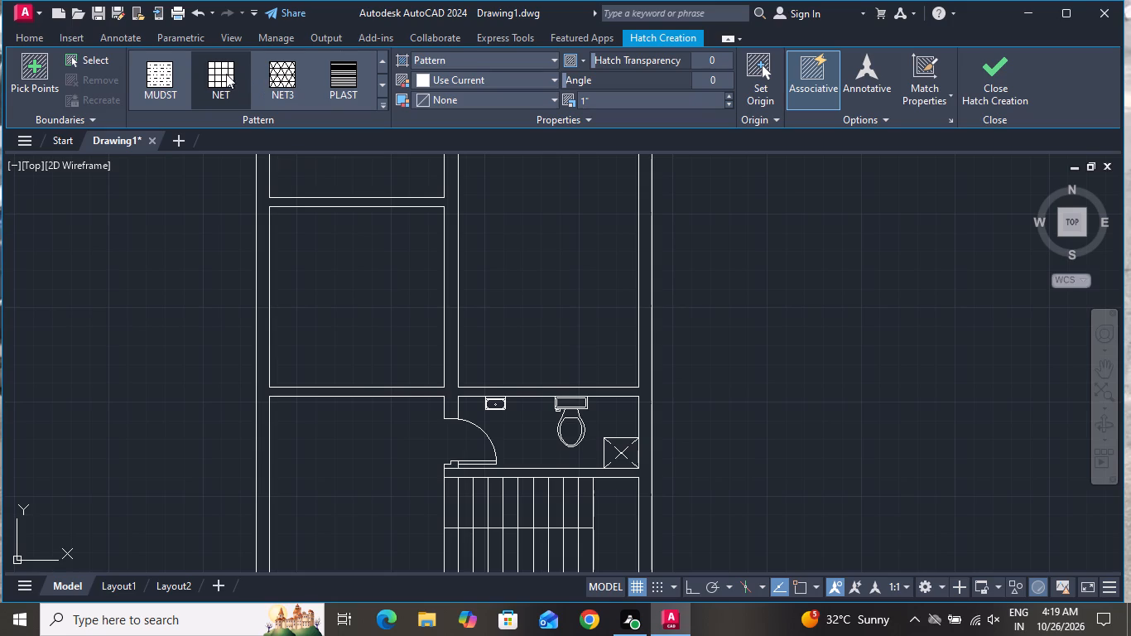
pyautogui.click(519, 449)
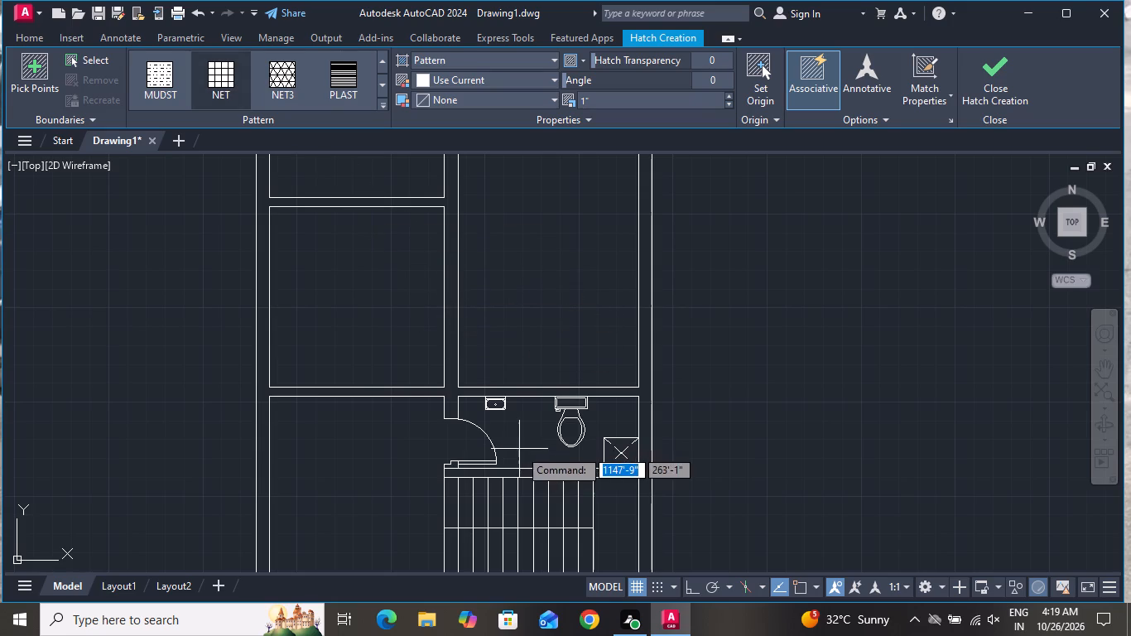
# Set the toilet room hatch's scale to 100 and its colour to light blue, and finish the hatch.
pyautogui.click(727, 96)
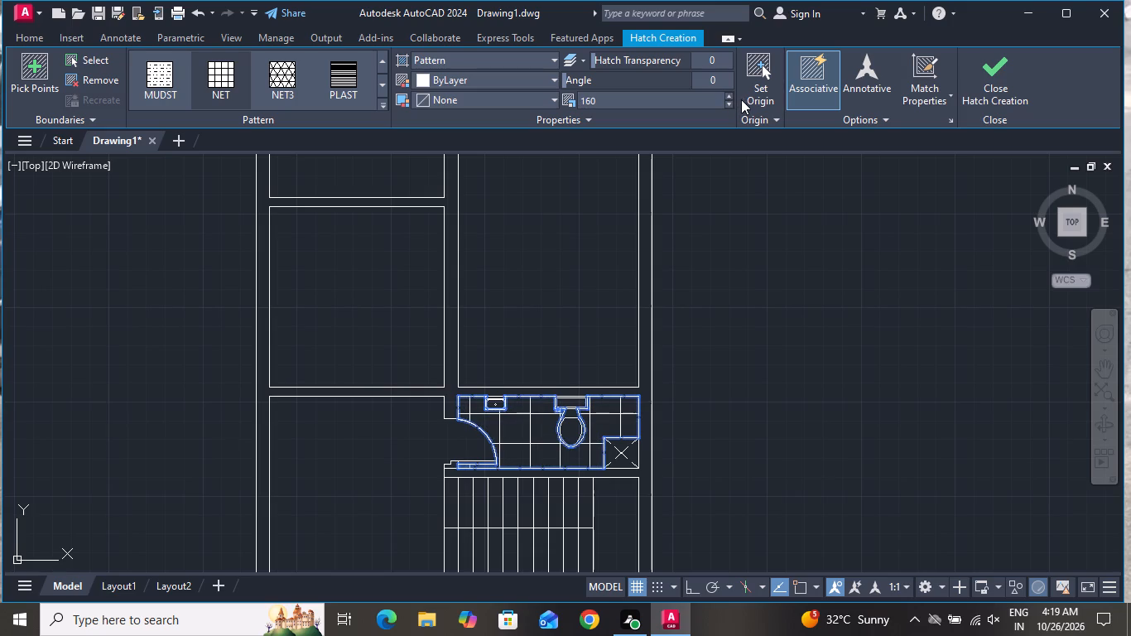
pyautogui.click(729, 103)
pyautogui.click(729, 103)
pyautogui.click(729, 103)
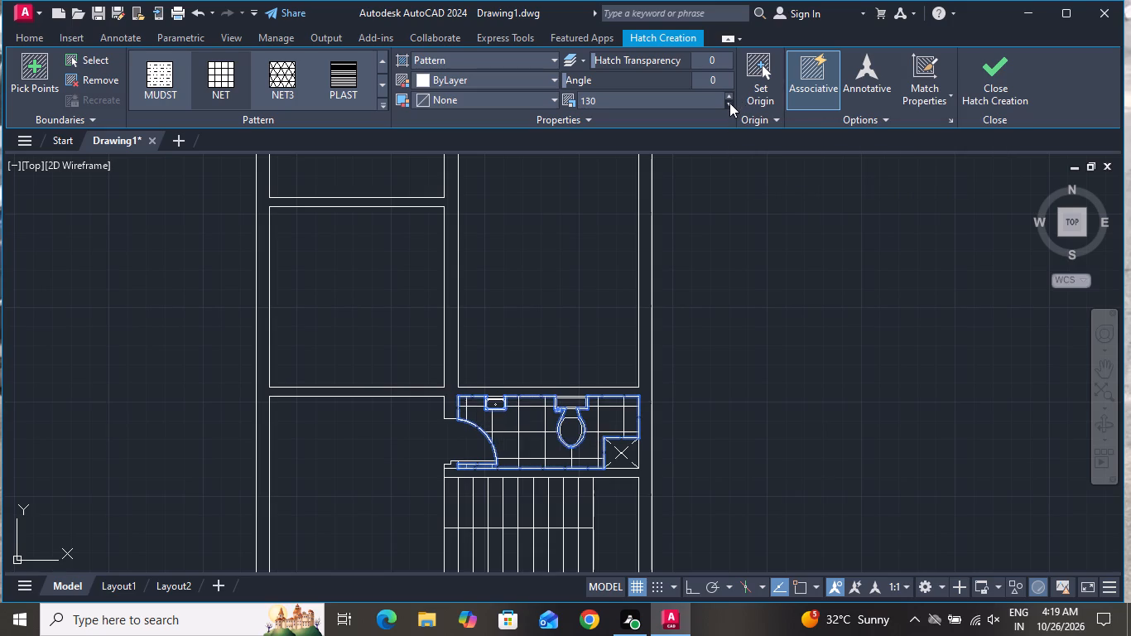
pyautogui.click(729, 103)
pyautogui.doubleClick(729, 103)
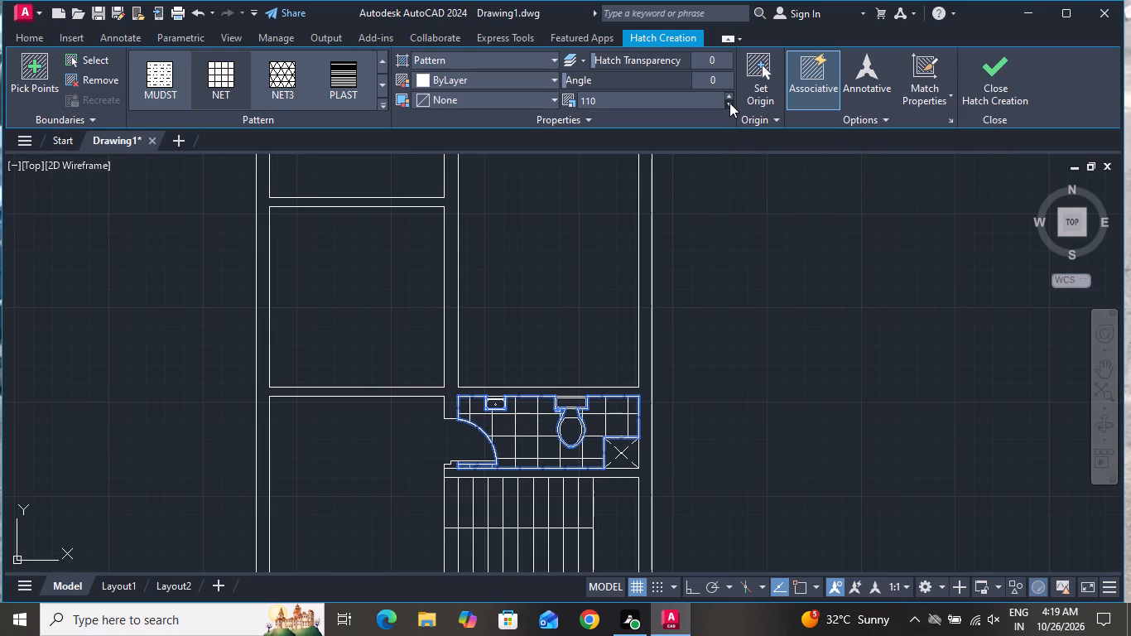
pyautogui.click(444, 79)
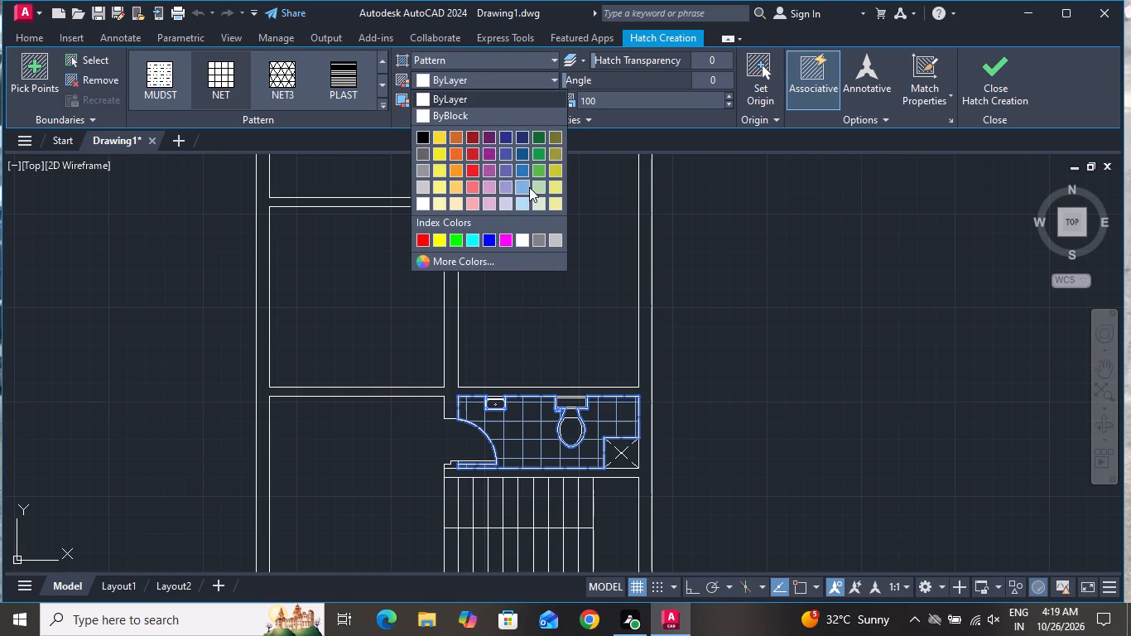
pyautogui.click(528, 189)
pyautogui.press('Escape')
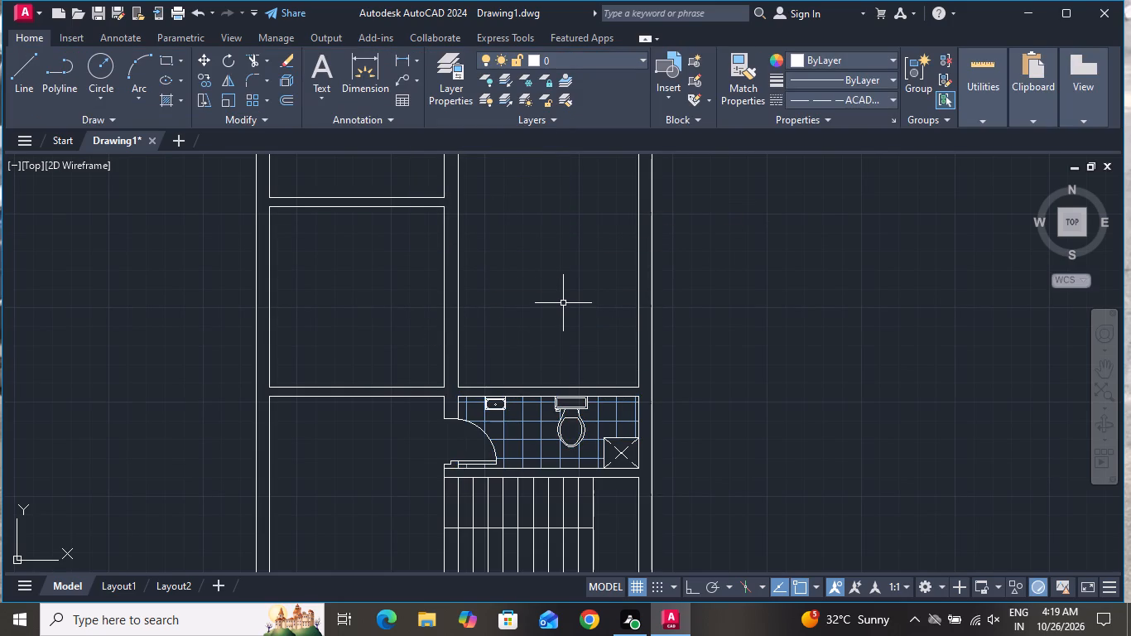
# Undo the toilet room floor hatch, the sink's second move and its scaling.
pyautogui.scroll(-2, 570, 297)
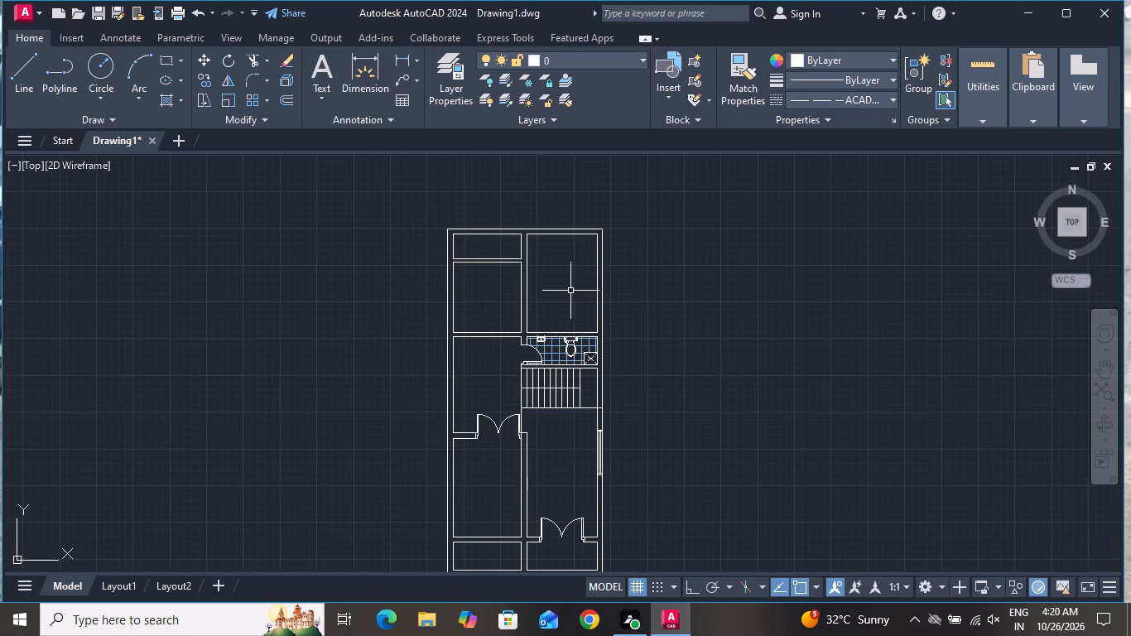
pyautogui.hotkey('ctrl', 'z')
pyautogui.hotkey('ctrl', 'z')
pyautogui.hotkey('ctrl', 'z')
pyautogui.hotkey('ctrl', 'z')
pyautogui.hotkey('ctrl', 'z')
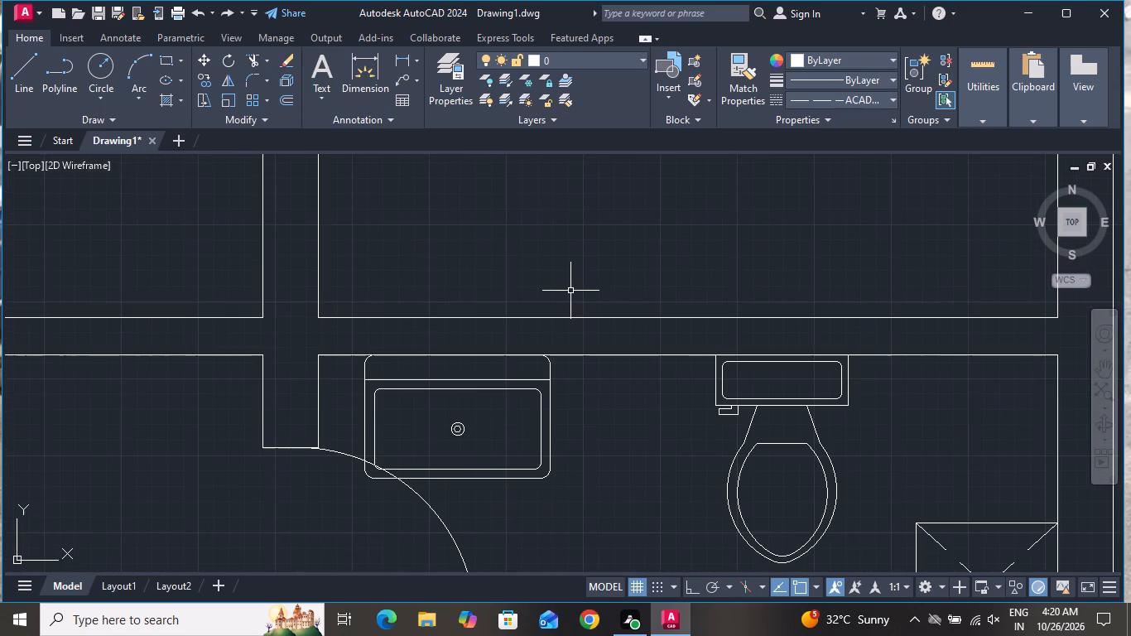
# Undo the sink's move into the toilet room and its insertion.
pyautogui.hotkey('ctrl', 'z')
pyautogui.hotkey('ctrl', 'z')
pyautogui.hotkey('ctrl', 'z')
pyautogui.hotkey('ctrl', 'z')
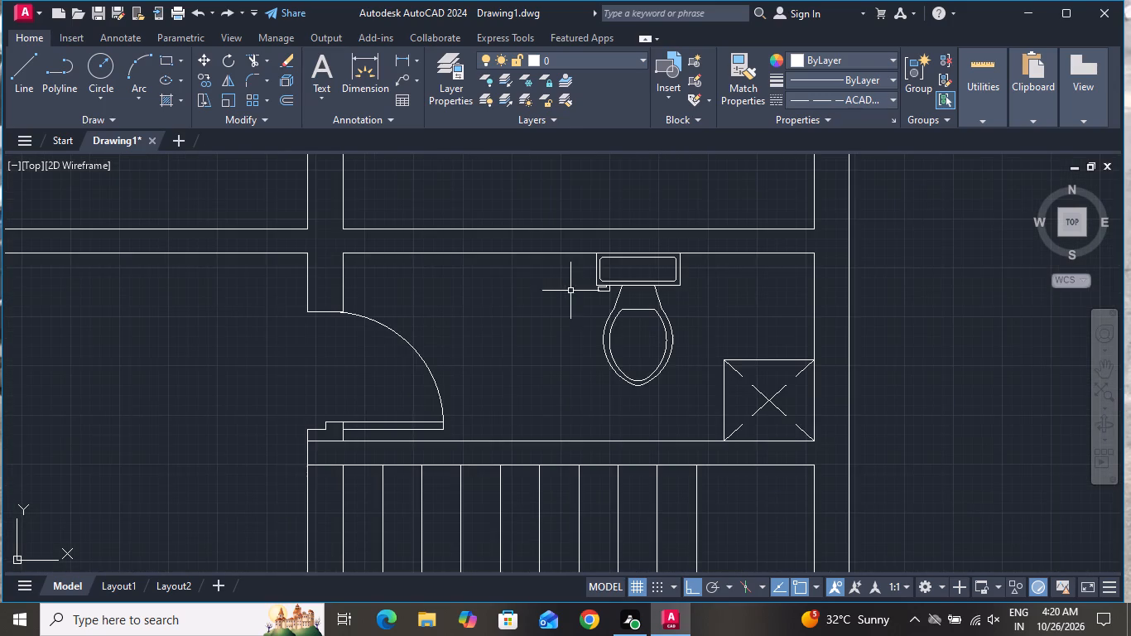
# Undo the toilet door's trims, swing arc, leaf lines and north jamb line, leaving only the south jamb line.
pyautogui.hotkey('ctrl', 'z')
pyautogui.hotkey('ctrl', 'z')
pyautogui.hotkey('ctrl', 'z')
pyautogui.hotkey('ctrl', 'z')
pyautogui.hotkey('ctrl', 'z')
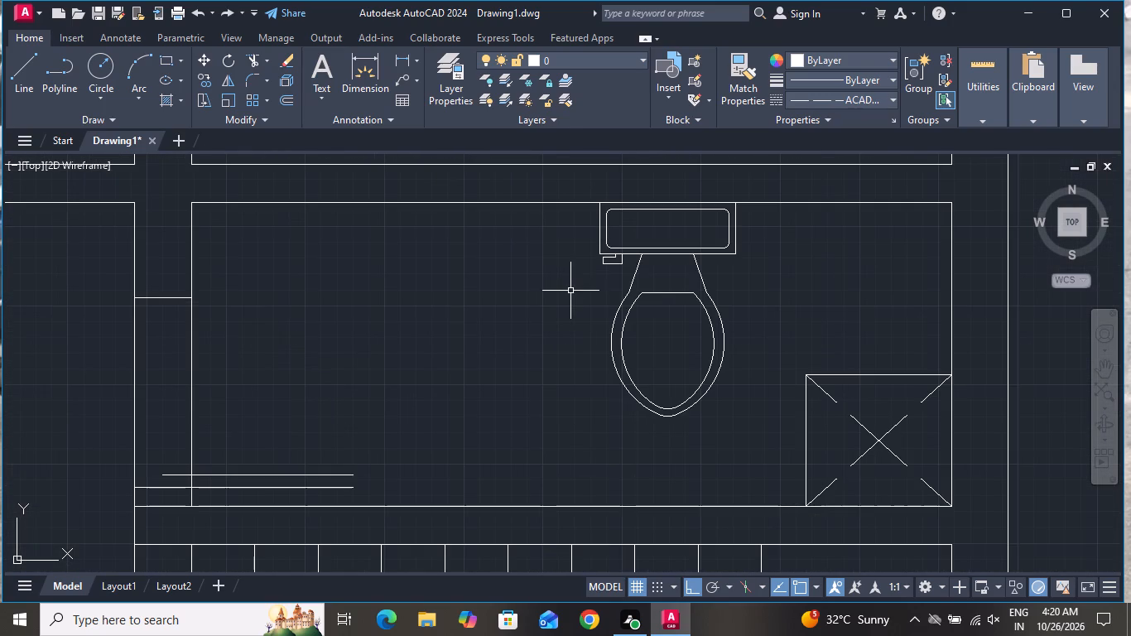
pyautogui.hotkey('ctrl', 'z')
pyautogui.hotkey('ctrl', 'z')
pyautogui.hotkey('ctrl', 'z')
pyautogui.hotkey('ctrl', 'z')
pyautogui.hotkey('ctrl', 'z')
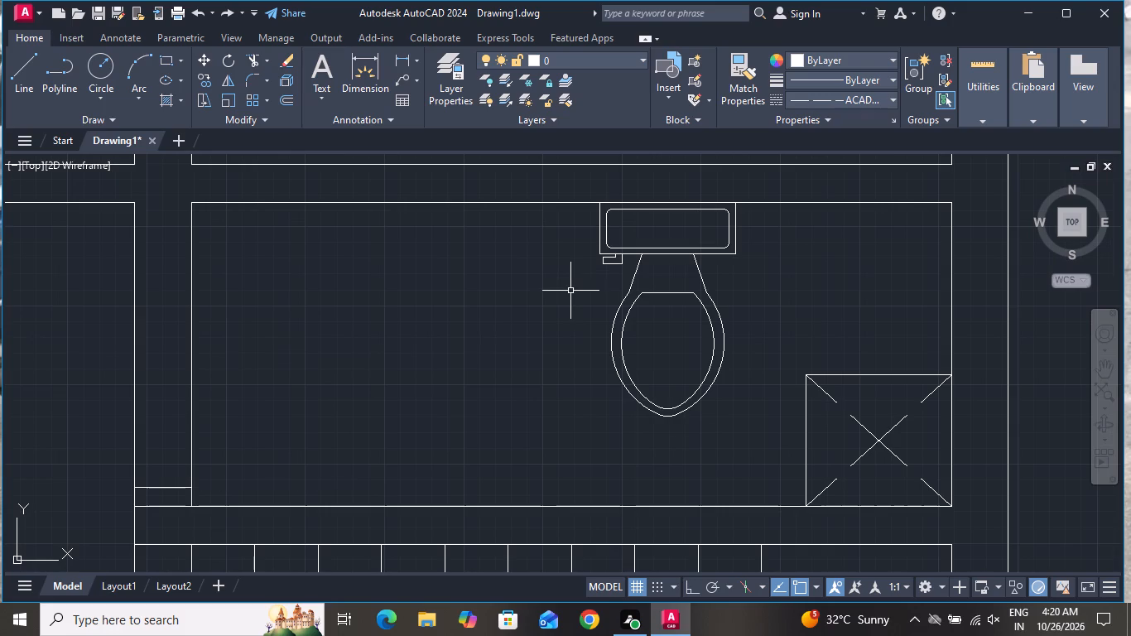
# Undo the south jamb line and the dashed-cross square in the toilet room's southeast corner.
pyautogui.hotkey('ctrl', 'z')
pyautogui.hotkey('ctrl', 'z')
pyautogui.hotkey('ctrl', 'z')
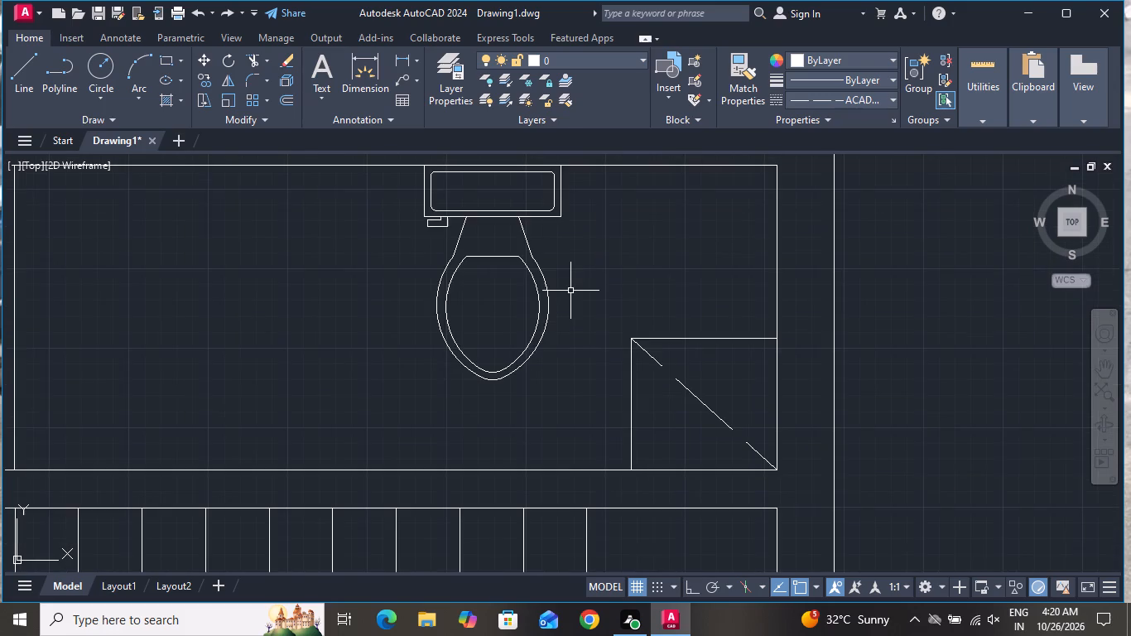
pyautogui.hotkey('ctrl', 'z')
pyautogui.hotkey('ctrl', 'z')
pyautogui.hotkey('ctrl', 'z')
pyautogui.hotkey('ctrl', 'z')
pyautogui.hotkey('ctrl', 'z')
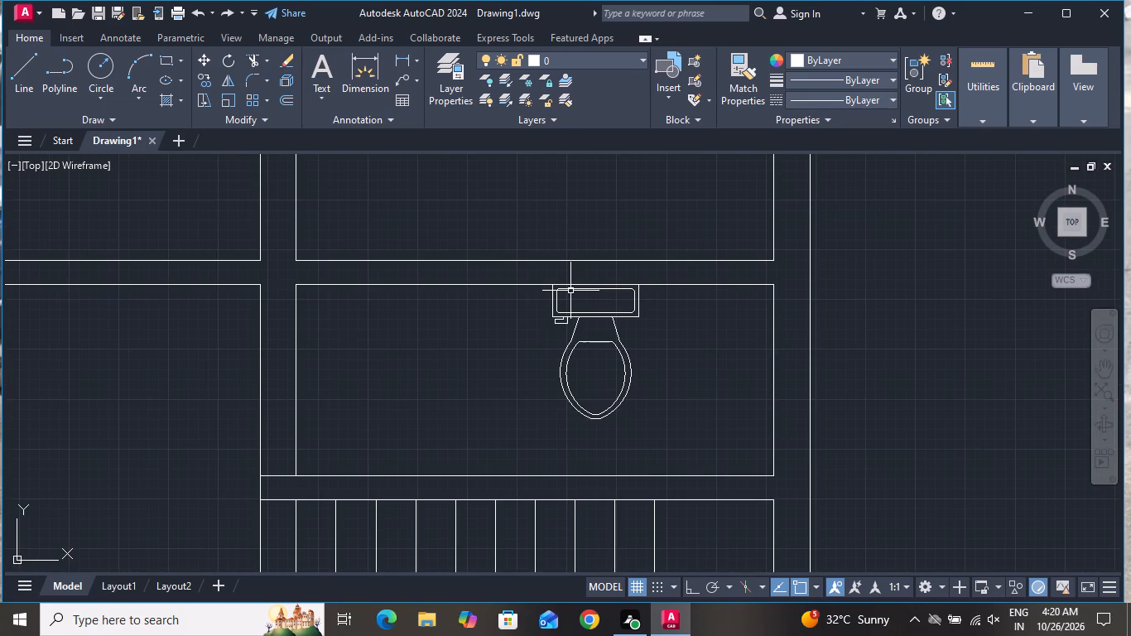
# Undo the toilet's placement changes and its insertion, back to the empty room north of the staircase.
pyautogui.hotkey('ctrl', 'z')
pyautogui.hotkey('ctrl', 'z')
pyautogui.hotkey('ctrl', 'z')
pyautogui.hotkey('ctrl', 'z')
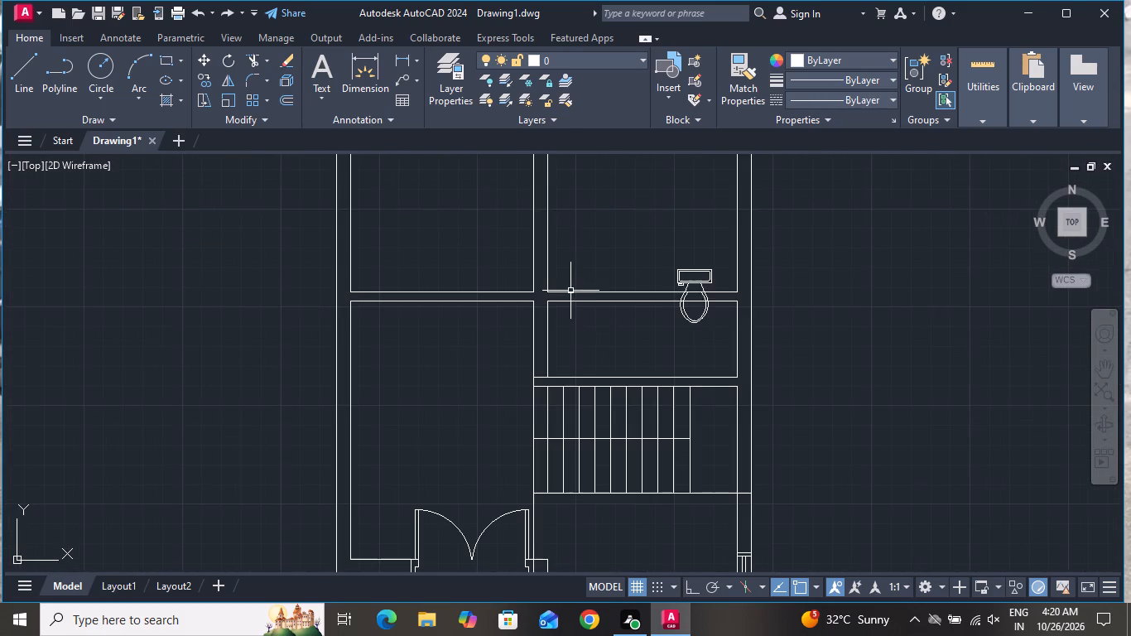
pyautogui.hotkey('ctrl', 'z')
pyautogui.hotkey('ctrl', 'z')
pyautogui.hotkey('ctrl', 'z')
pyautogui.hotkey('ctrl', 'z')
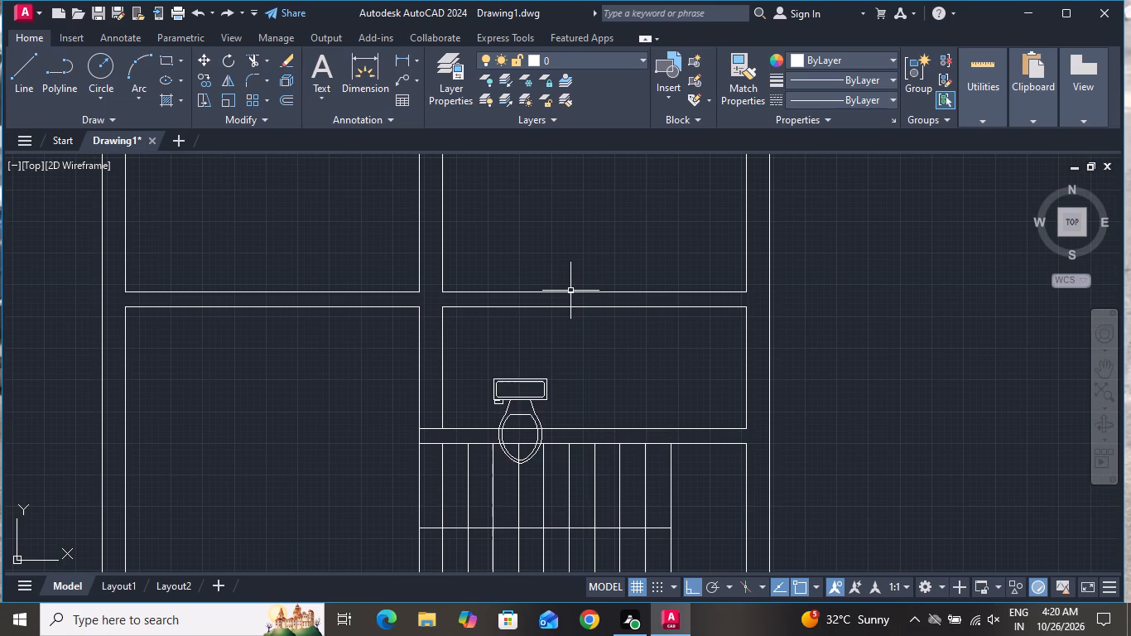
pyautogui.hotkey('ctrl', 'z')
pyautogui.hotkey('ctrl', 'z')
pyautogui.hotkey('ctrl', 'z')
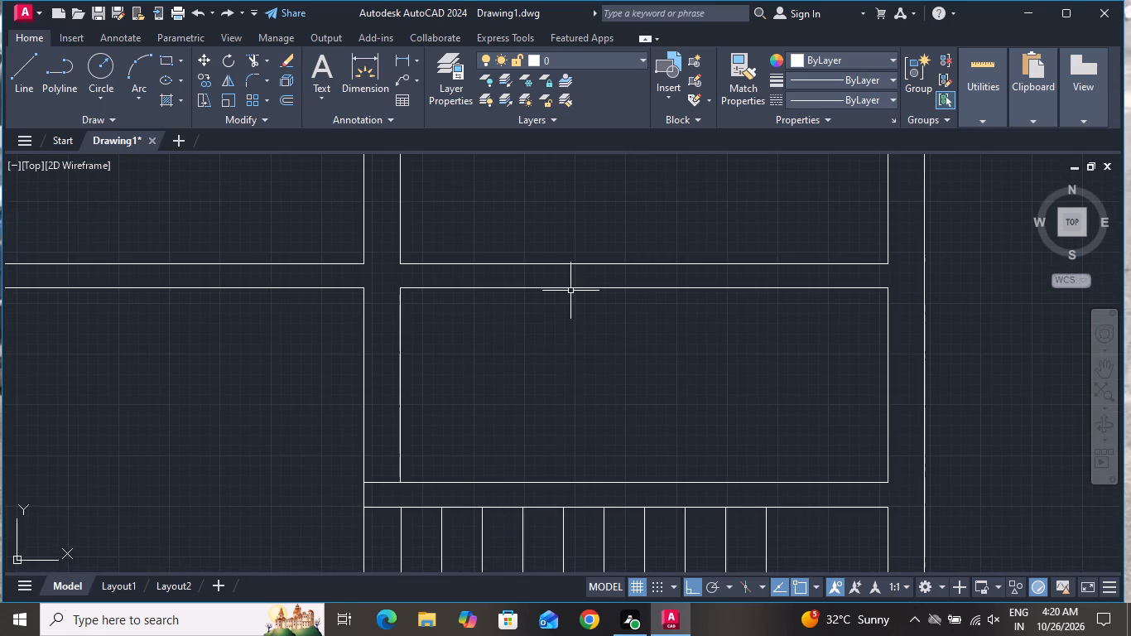
# Offset the east wall line of the room north of the staircase 7' to the west.
pyautogui.write('O')
pyautogui.press('space')
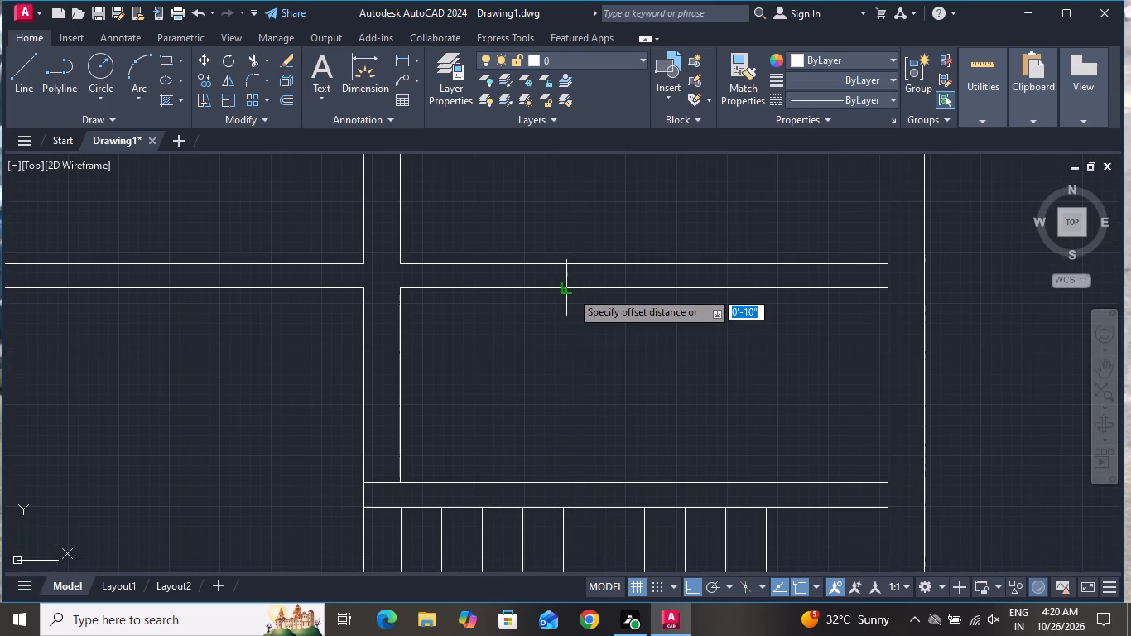
pyautogui.write("7'")
pyautogui.press('Return')
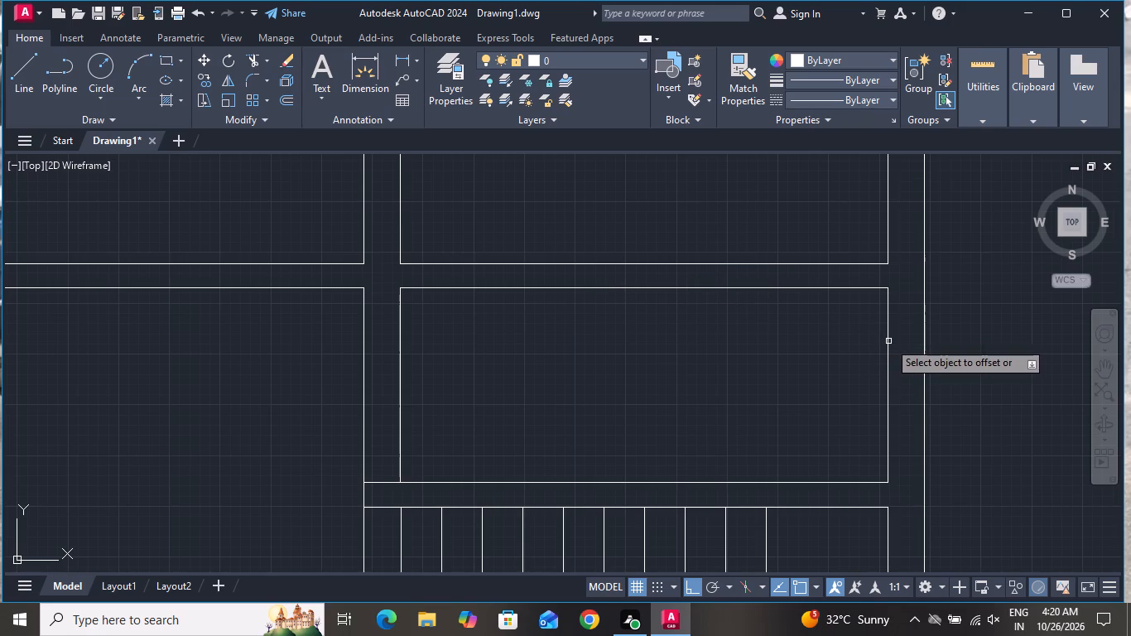
pyautogui.click(888, 341)
pyautogui.click(738, 390)
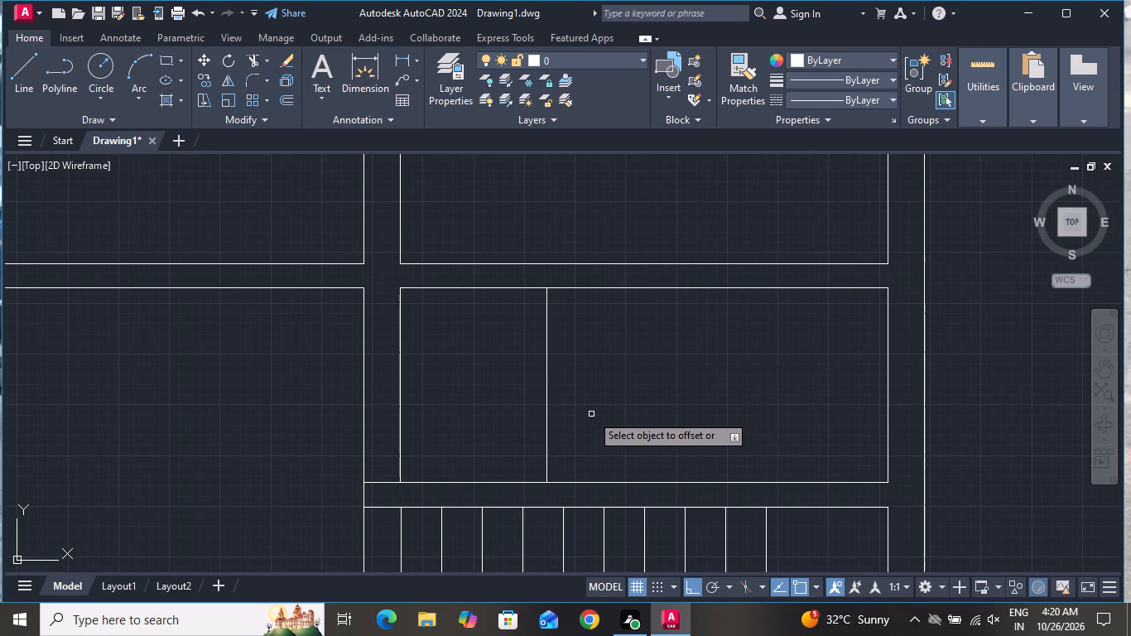
pyautogui.rightClick(591, 413)
pyautogui.click(630, 431)
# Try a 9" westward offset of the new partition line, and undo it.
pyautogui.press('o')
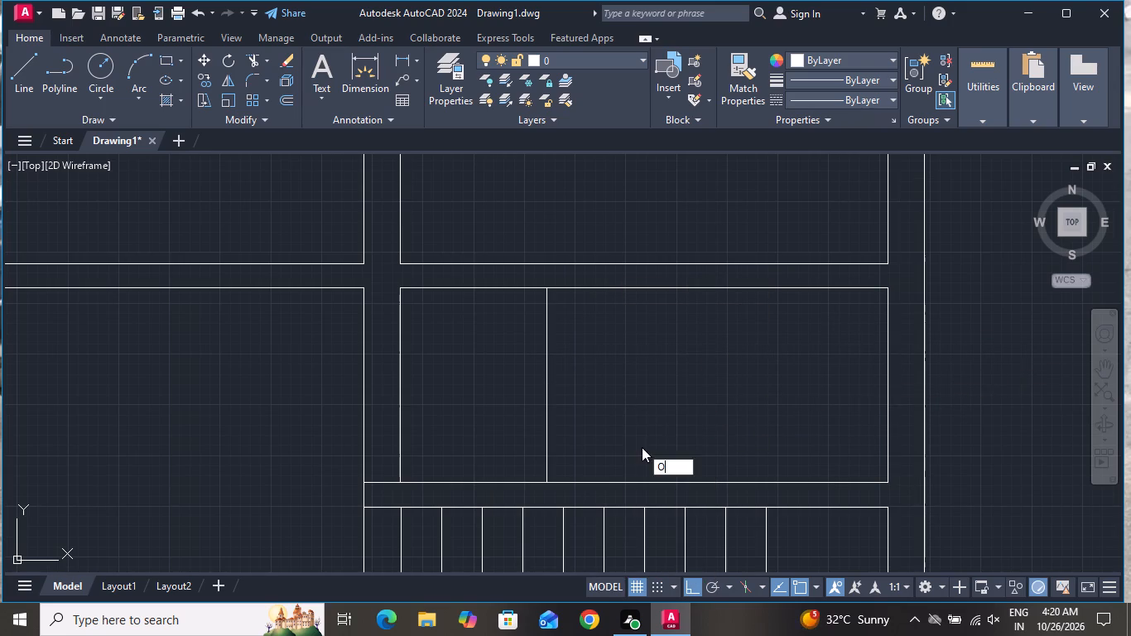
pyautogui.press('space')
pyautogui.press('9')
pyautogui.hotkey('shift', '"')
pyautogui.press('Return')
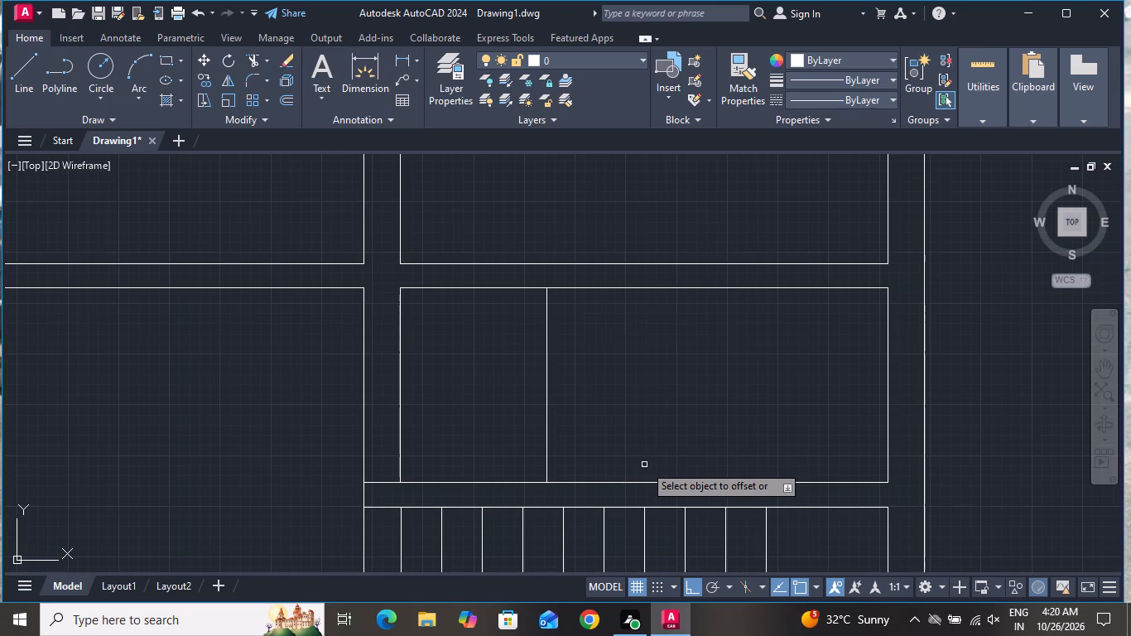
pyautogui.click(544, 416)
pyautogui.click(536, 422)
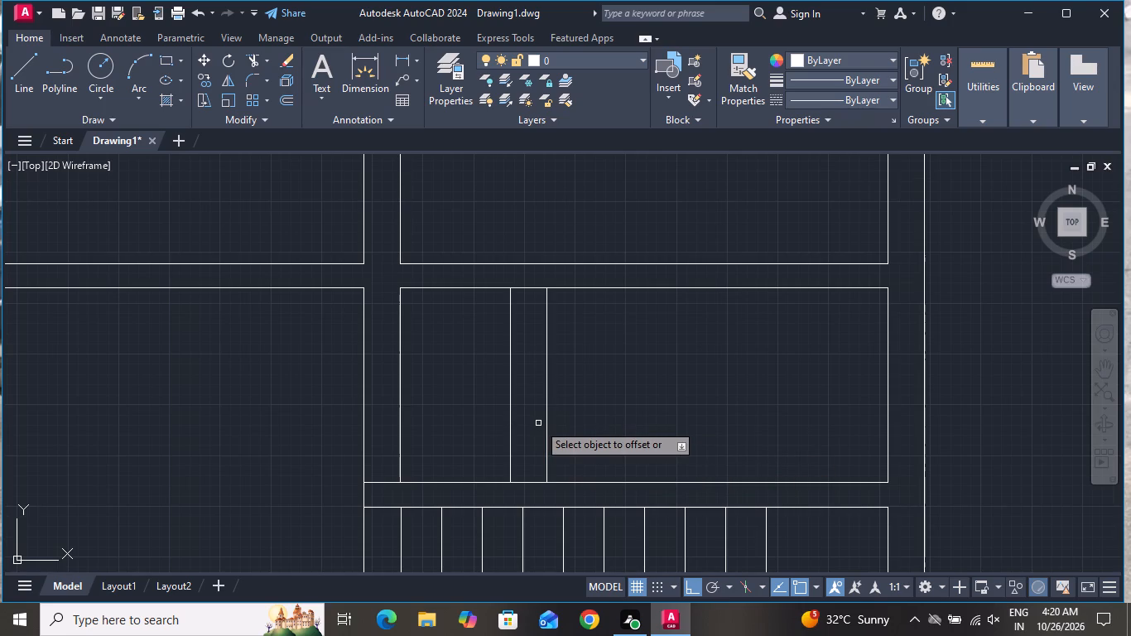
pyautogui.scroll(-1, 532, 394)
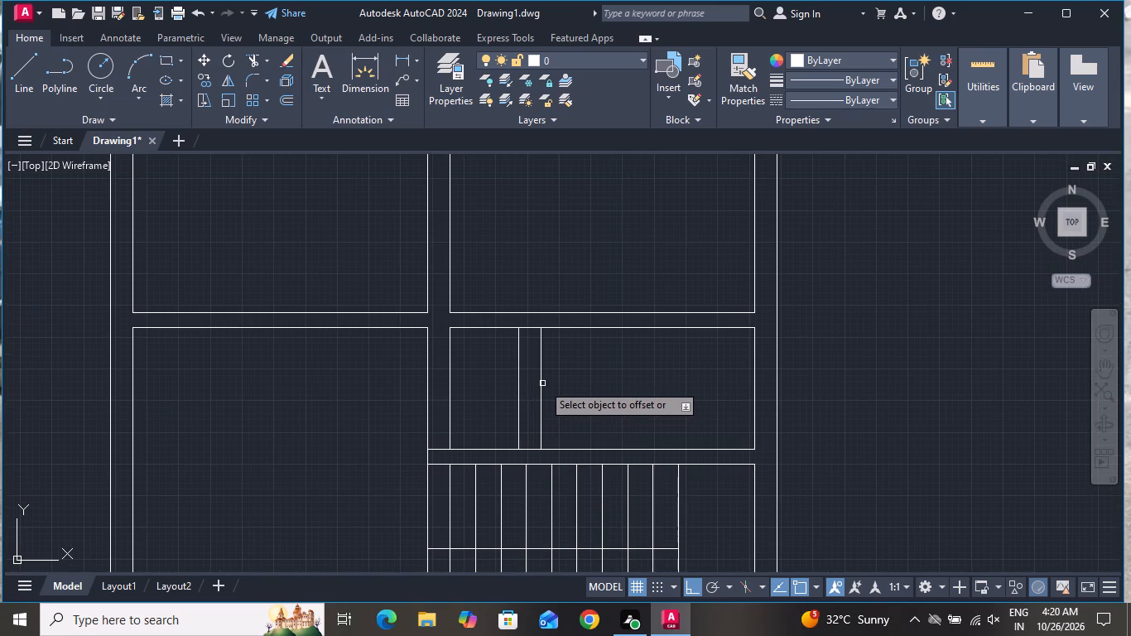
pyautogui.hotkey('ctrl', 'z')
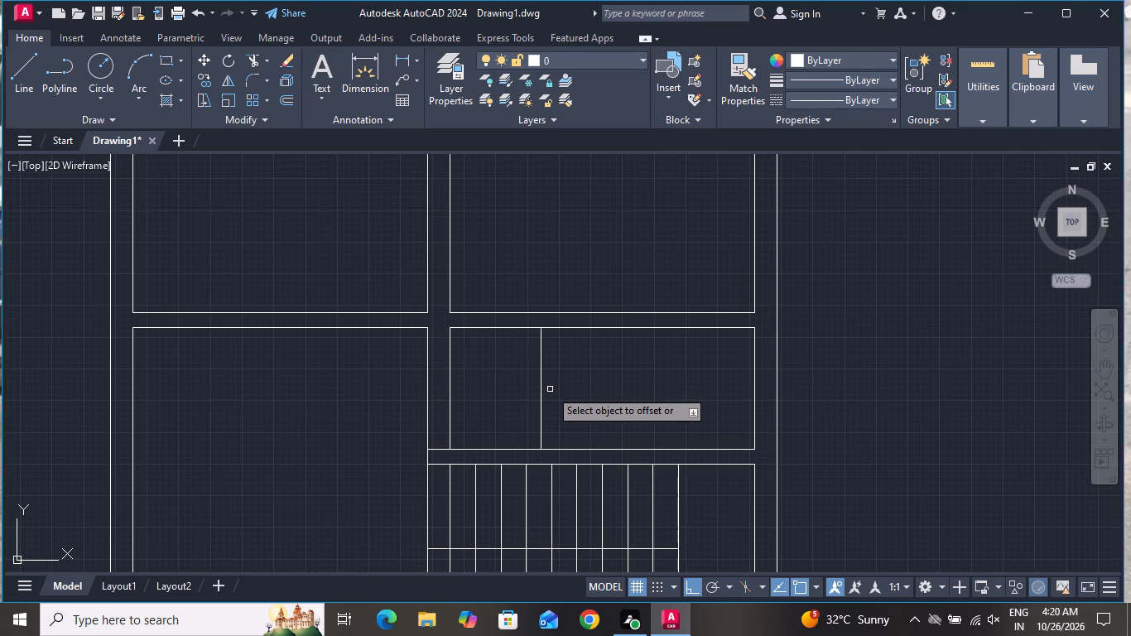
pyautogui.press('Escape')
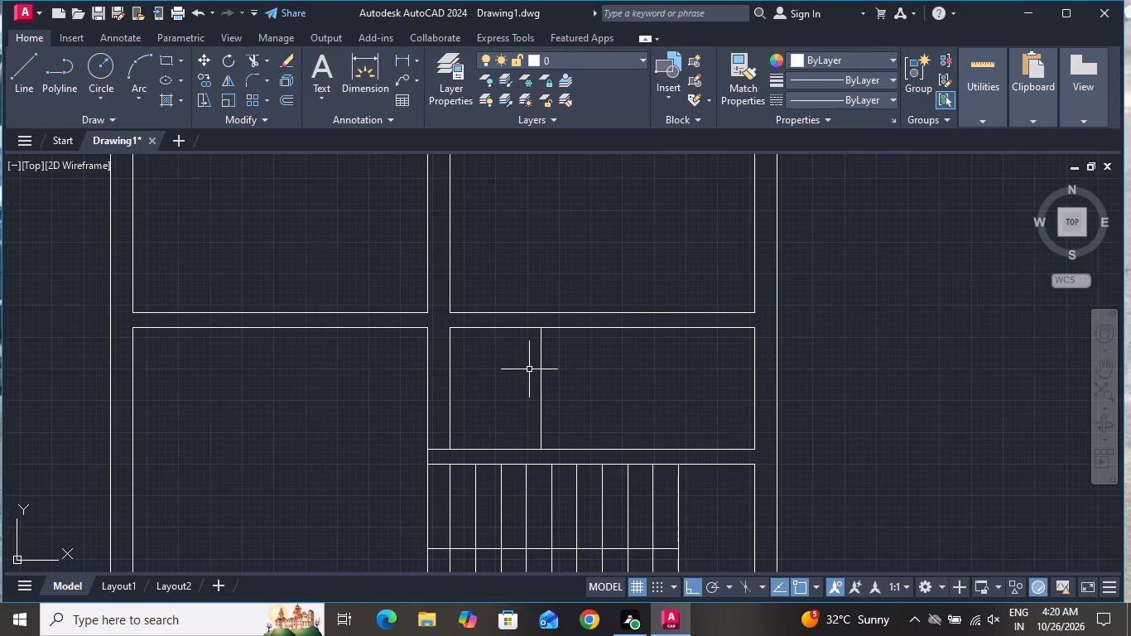
# Offset the partition line 6" to the west to form the toilet room's new west wall.
pyautogui.press('o')
pyautogui.press('space')
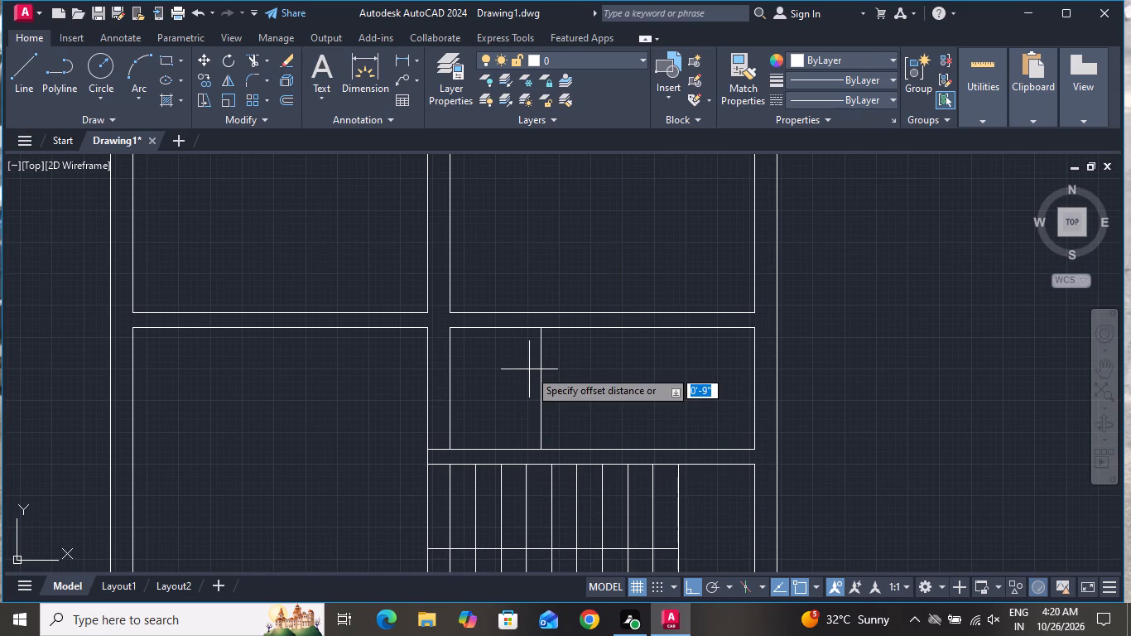
pyautogui.press('6')
pyautogui.hotkey('shift', '"')
pyautogui.press('Return')
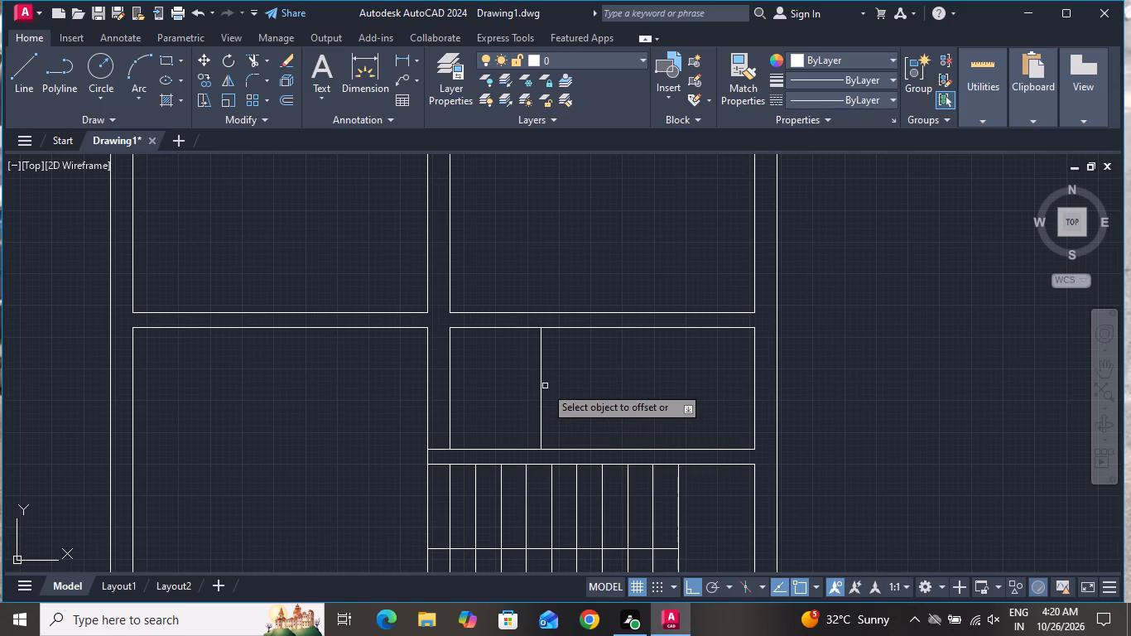
pyautogui.click(542, 388)
pyautogui.click(520, 399)
pyautogui.rightClick(566, 380)
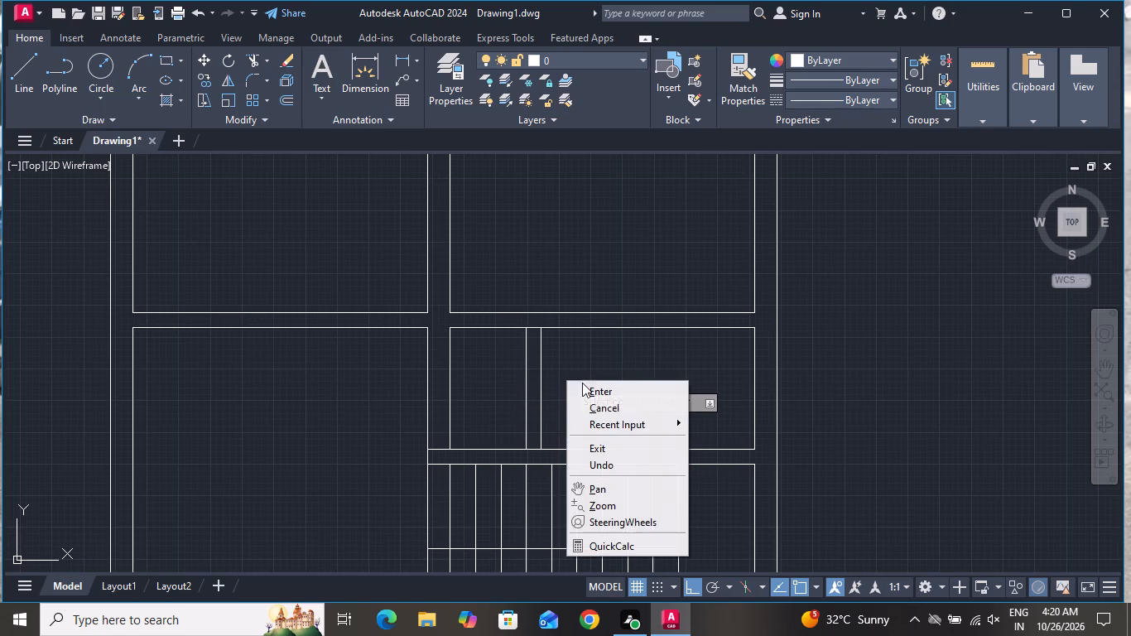
pyautogui.click(595, 408)
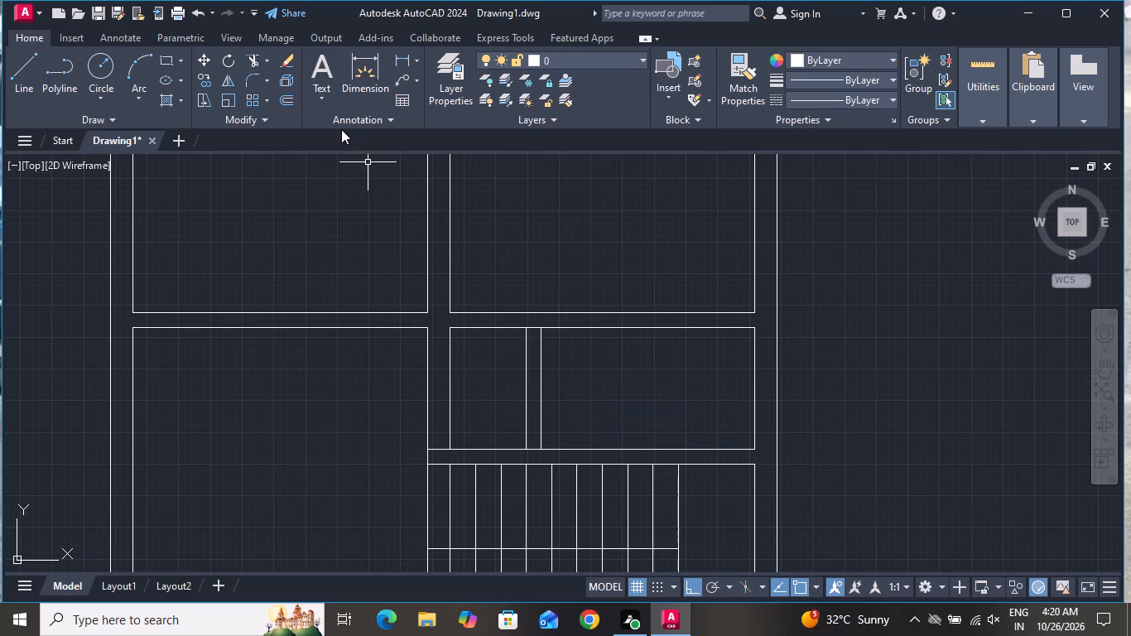
# Draw a line across the old west wall's thickness, joining the north wall lines of the two adjacent rooms.
pyautogui.click(27, 67)
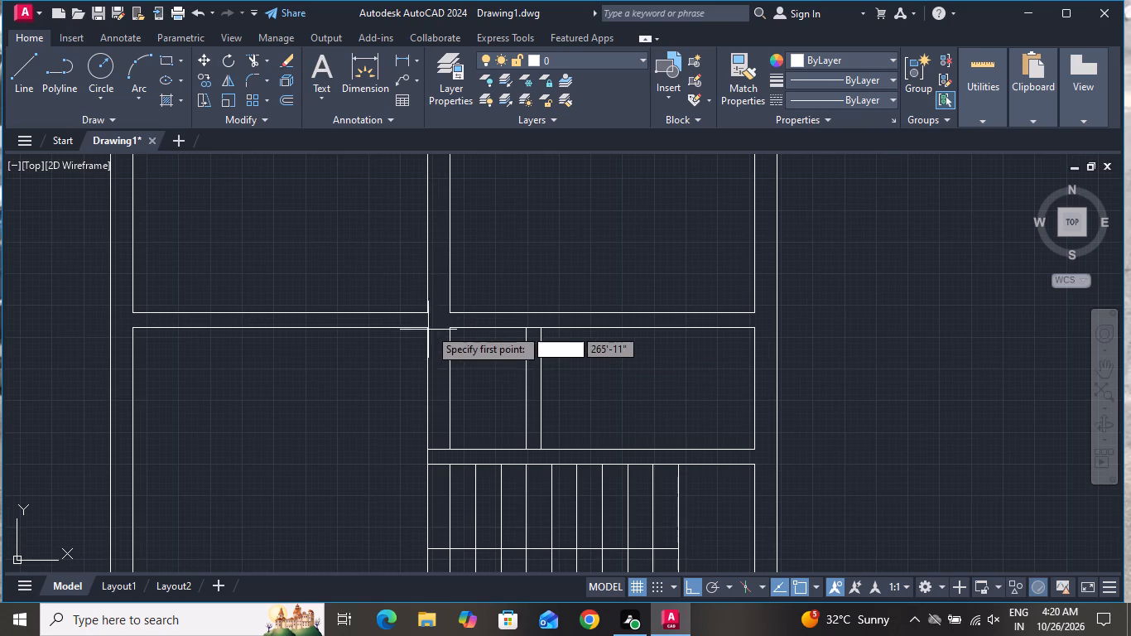
pyautogui.click(427, 327)
pyautogui.click(456, 328)
pyautogui.rightClick(456, 329)
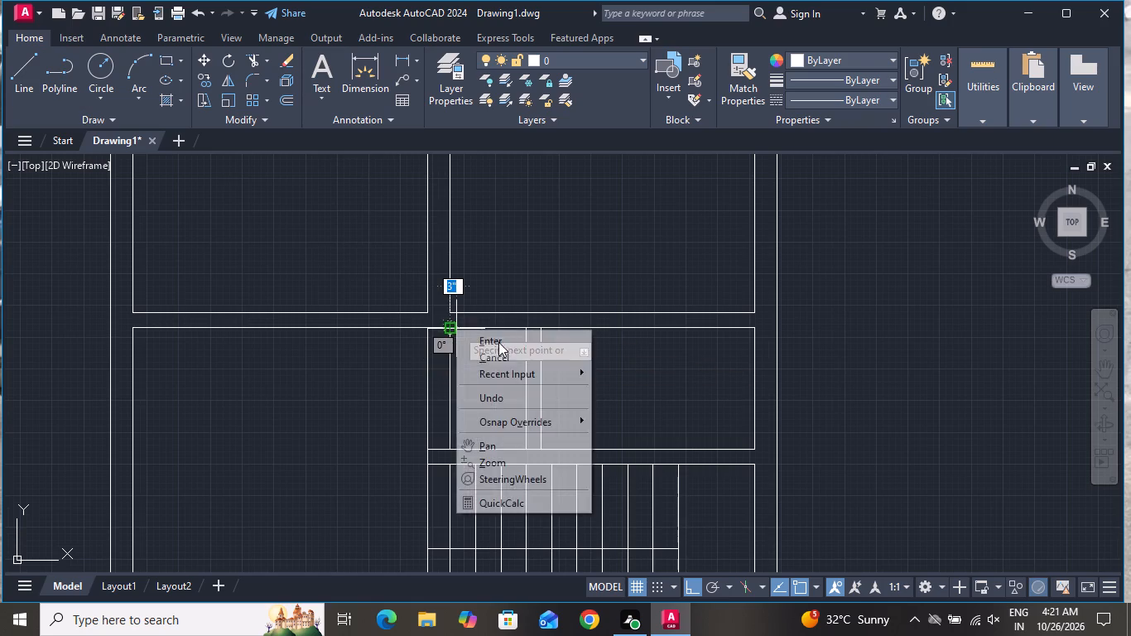
pyautogui.click(501, 355)
# Trim away both lines of the old west wall between the north wall line and the staircase wall.
pyautogui.click(248, 58)
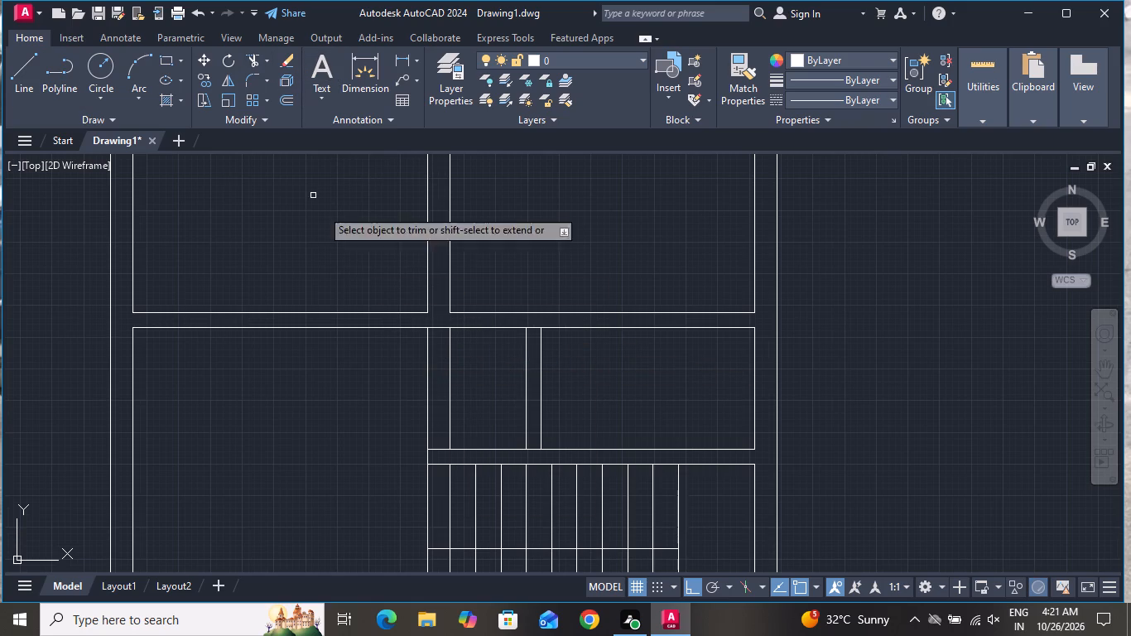
pyautogui.click(488, 393)
pyautogui.click(358, 422)
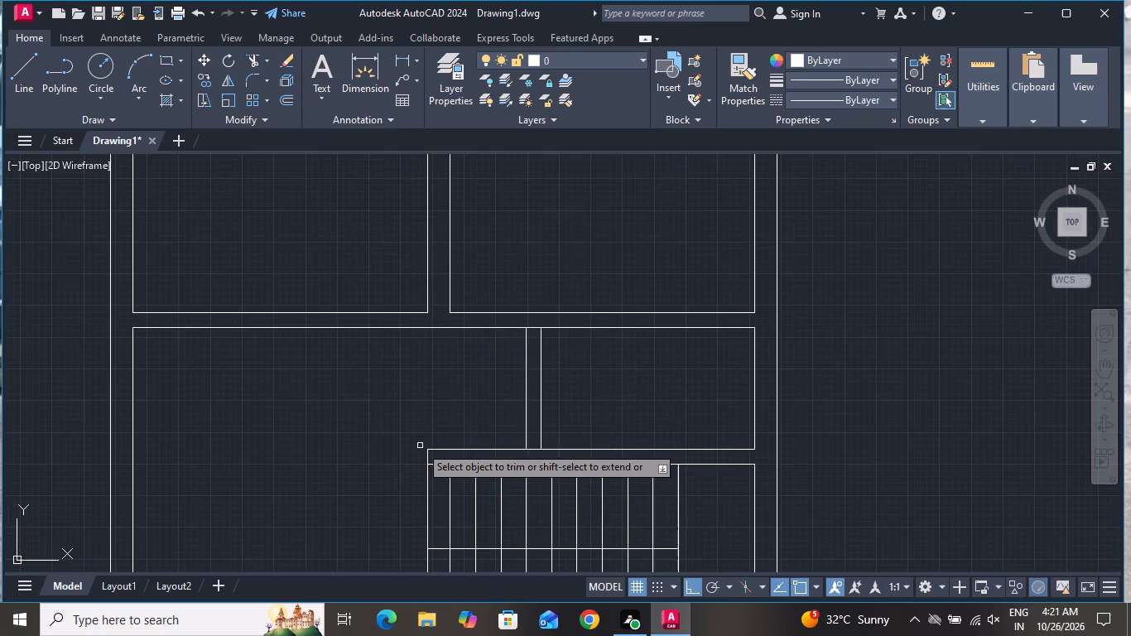
pyautogui.rightClick(423, 390)
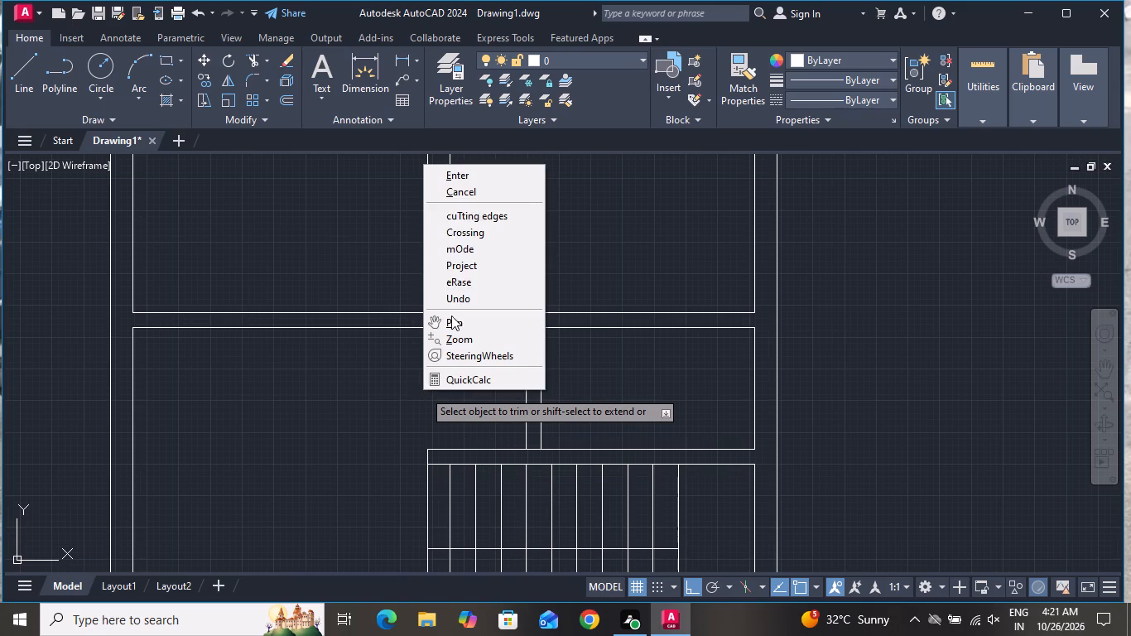
pyautogui.click(450, 195)
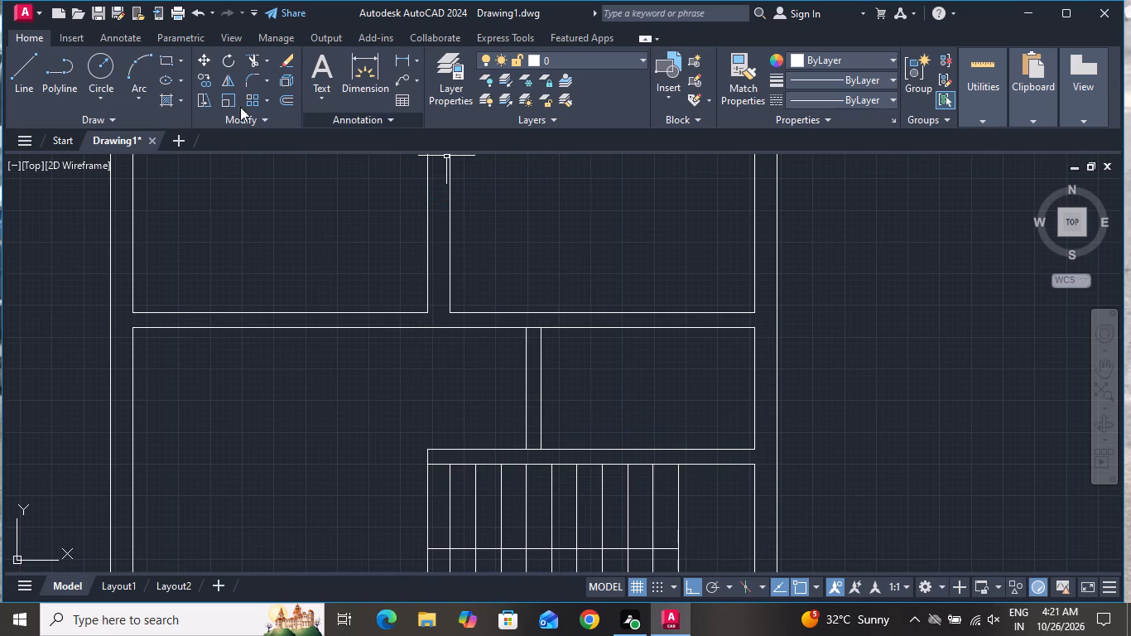
# Draw a short vertical line across the wall thickness at the southwest corner of the room north of the toilet.
pyautogui.click(14, 77)
pyautogui.scroll(2, 638, 262)
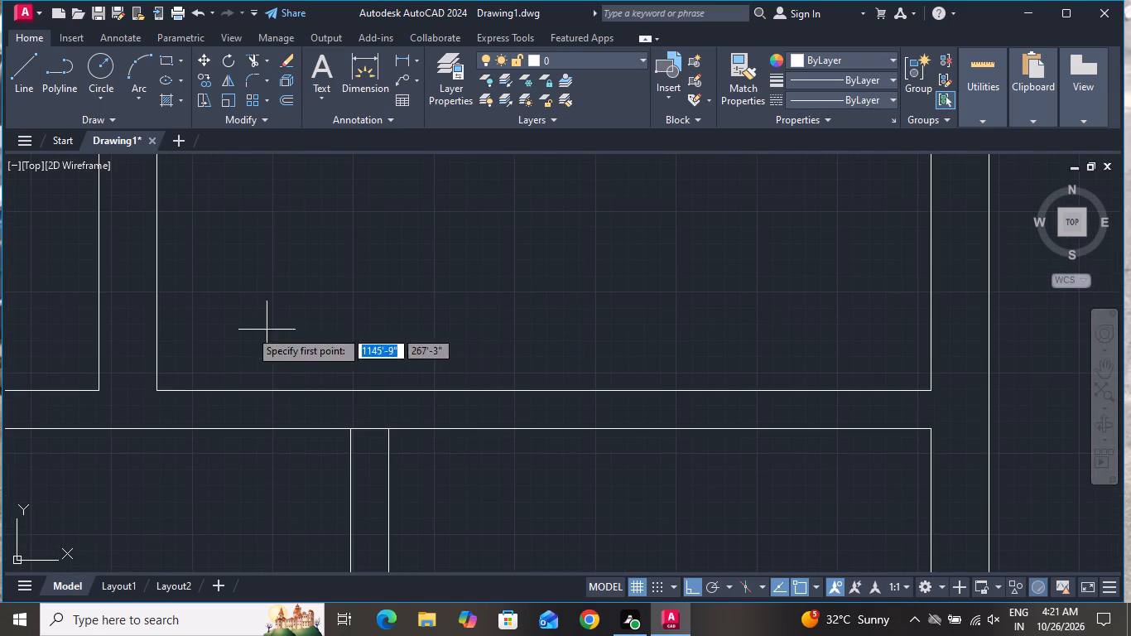
pyautogui.click(156, 394)
pyautogui.click(158, 428)
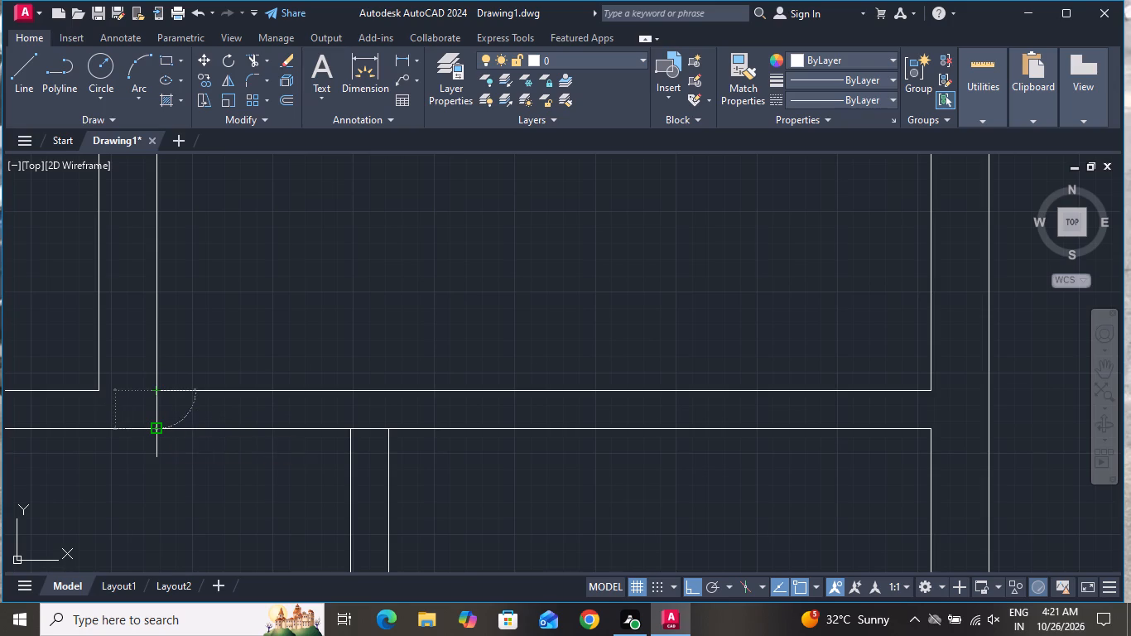
pyautogui.rightClick(160, 430)
pyautogui.click(224, 274)
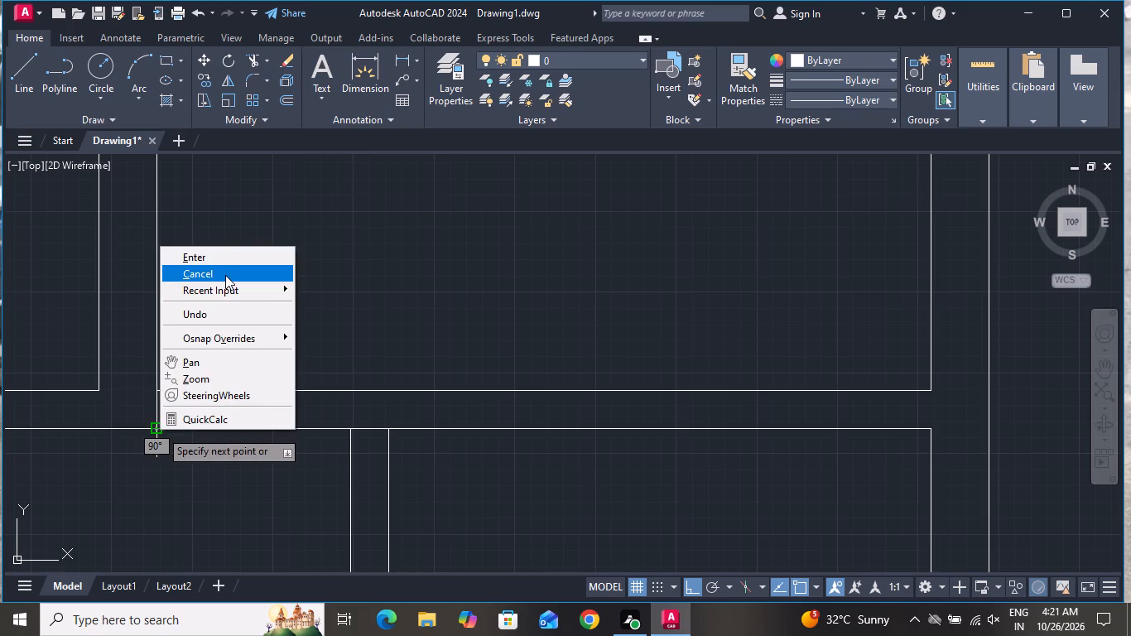
# Offset the short vertical line across the wall 3" to the east as a door jamb.
pyautogui.write('O 3')
pyautogui.hotkey('shift', '"')
pyautogui.press('Return')
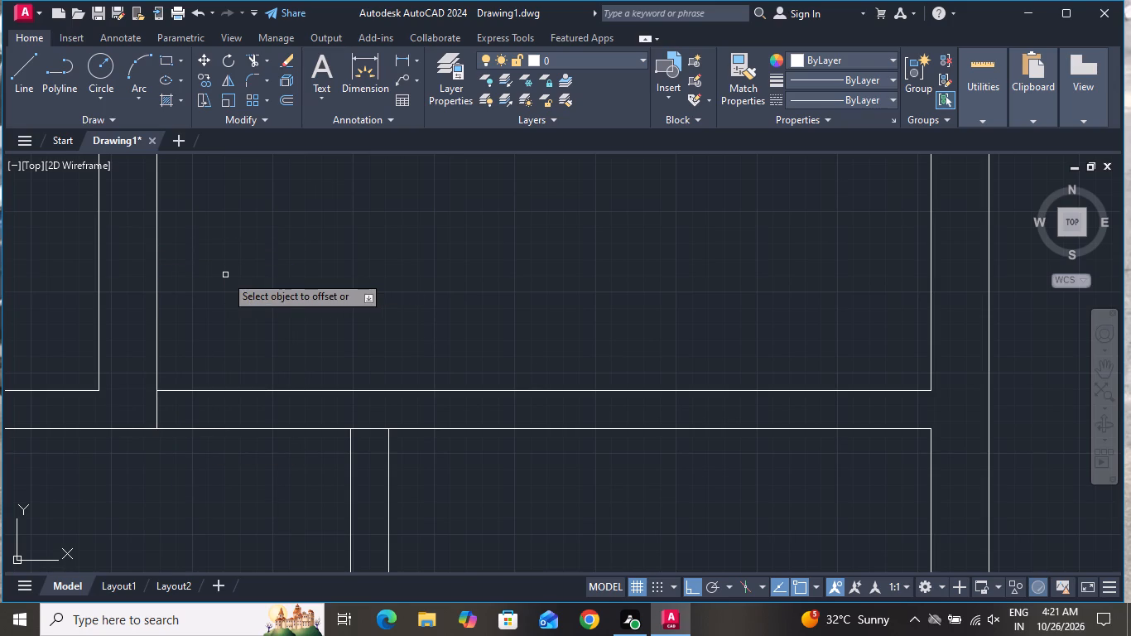
pyautogui.click(155, 404)
pyautogui.click(176, 405)
pyautogui.rightClick(179, 409)
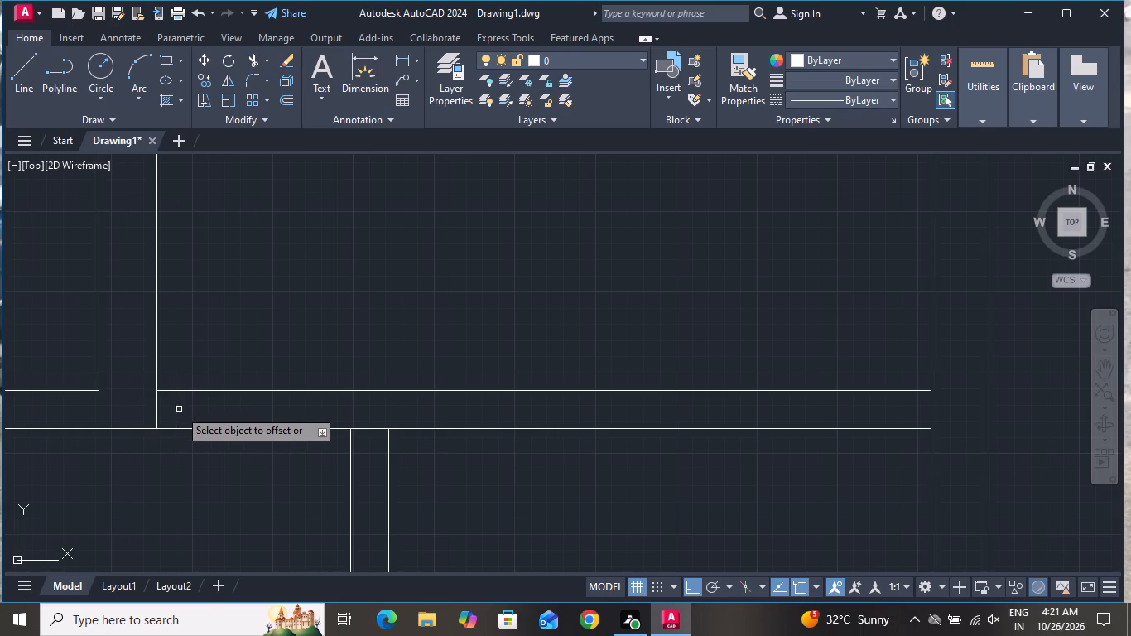
pyautogui.click(204, 437)
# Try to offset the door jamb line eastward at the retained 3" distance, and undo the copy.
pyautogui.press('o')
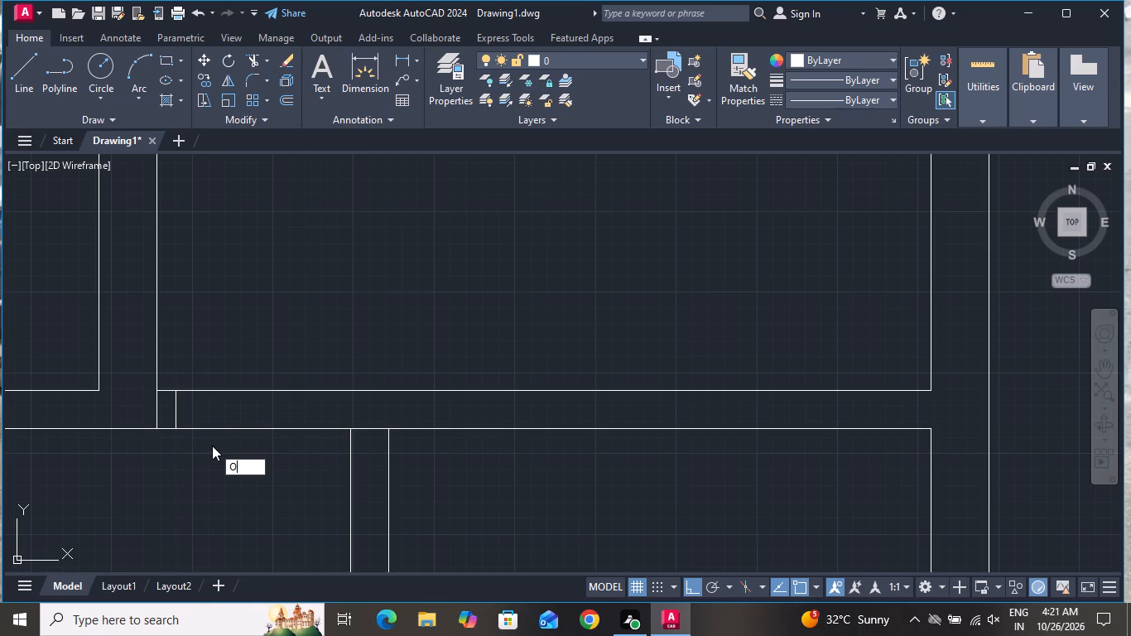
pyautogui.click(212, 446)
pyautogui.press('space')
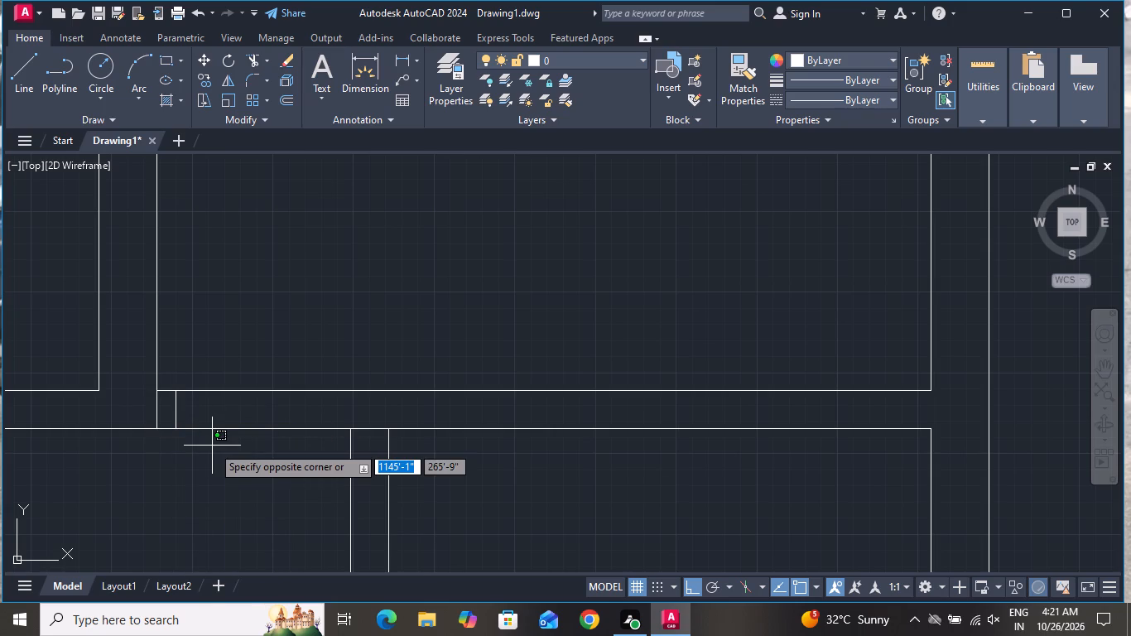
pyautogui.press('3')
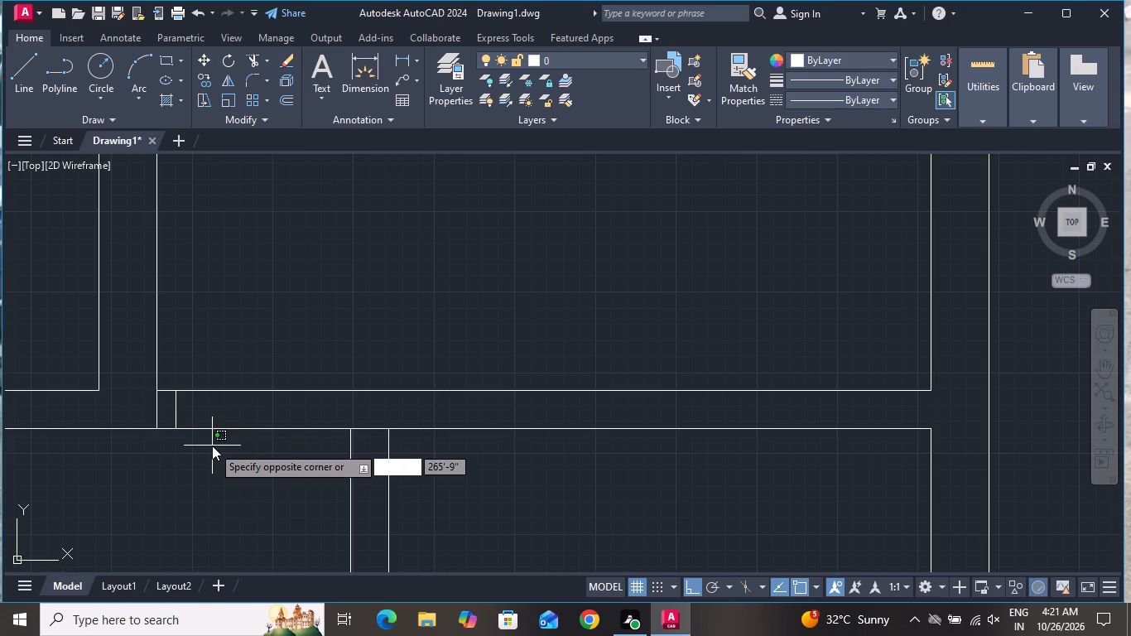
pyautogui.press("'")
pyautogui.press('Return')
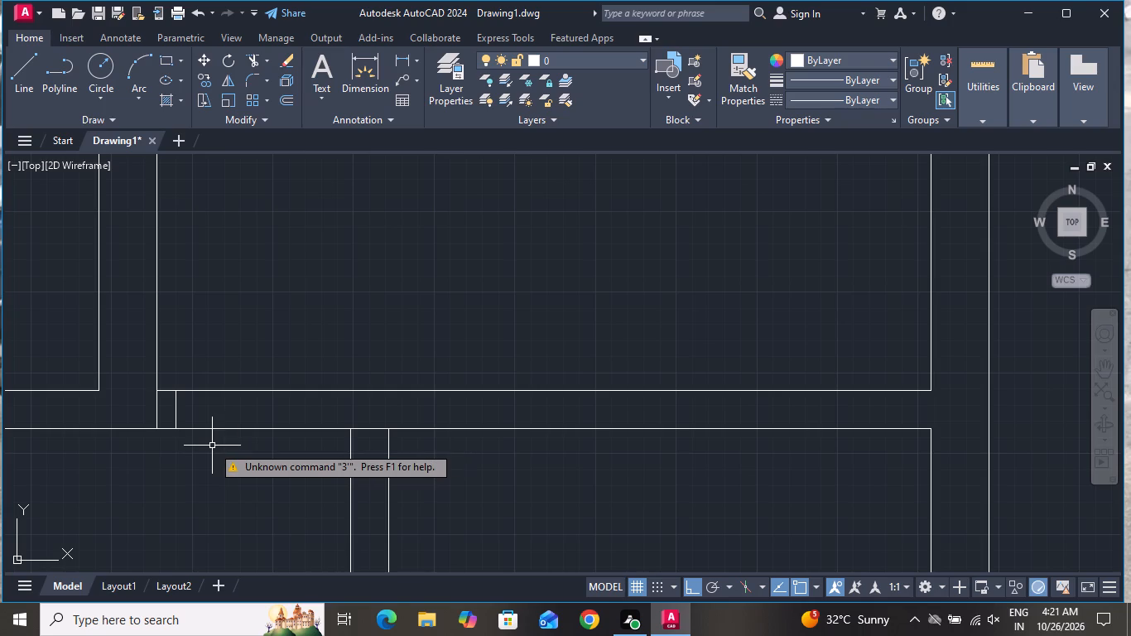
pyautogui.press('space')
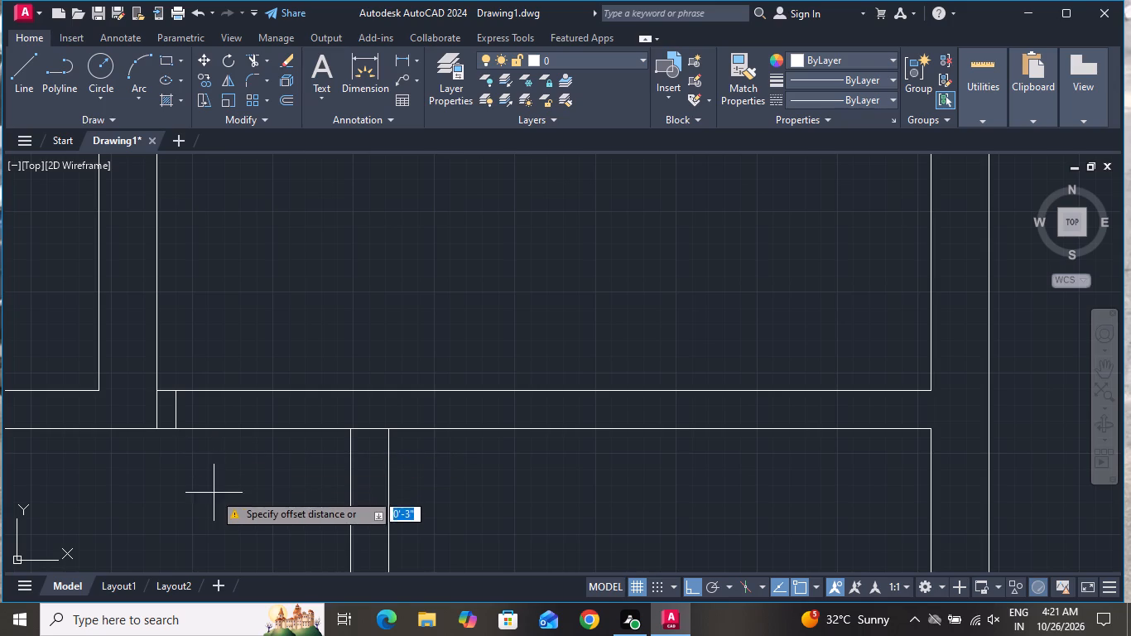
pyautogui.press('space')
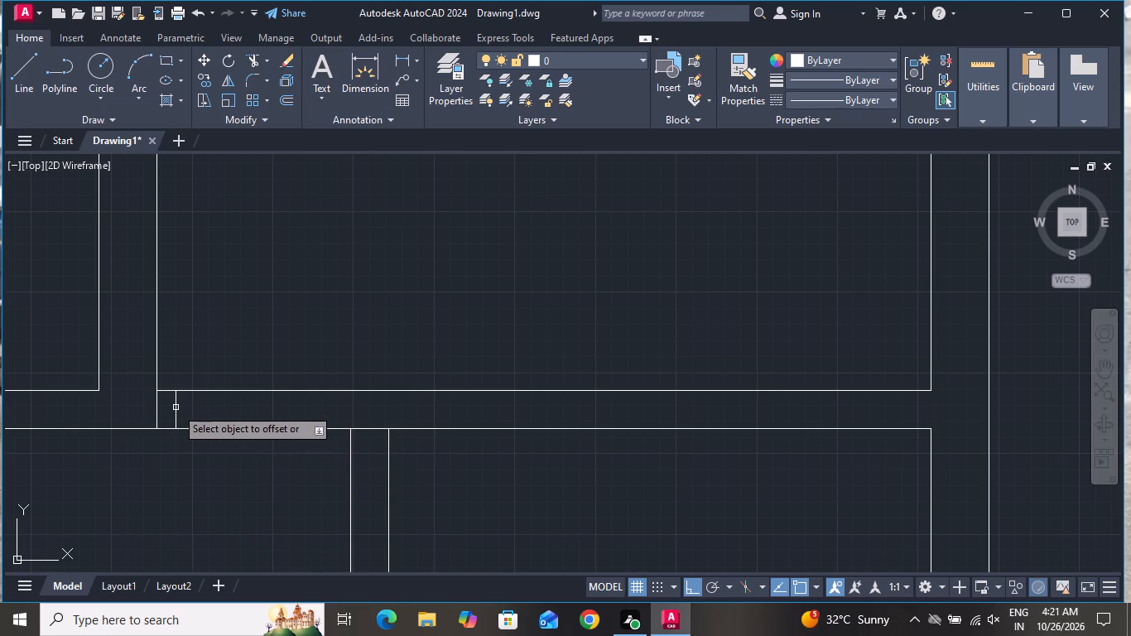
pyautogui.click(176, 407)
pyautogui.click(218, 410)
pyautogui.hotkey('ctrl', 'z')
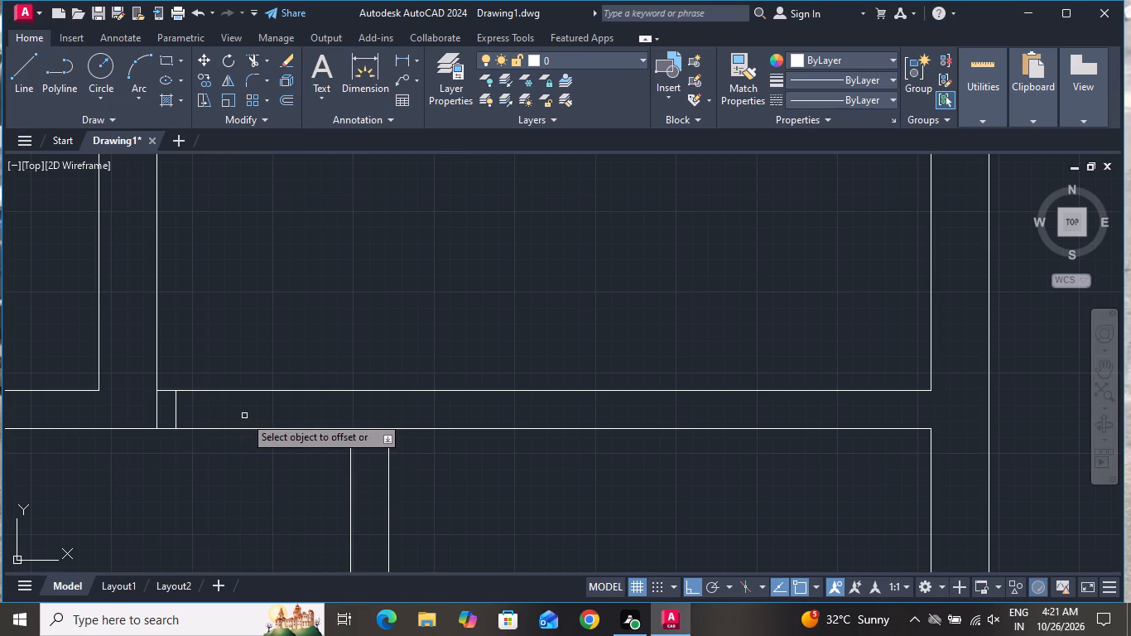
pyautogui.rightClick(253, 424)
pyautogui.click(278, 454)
# Offset the door jamb line 3' to the east, across the wall, as the opposite jamb.
pyautogui.press('p')
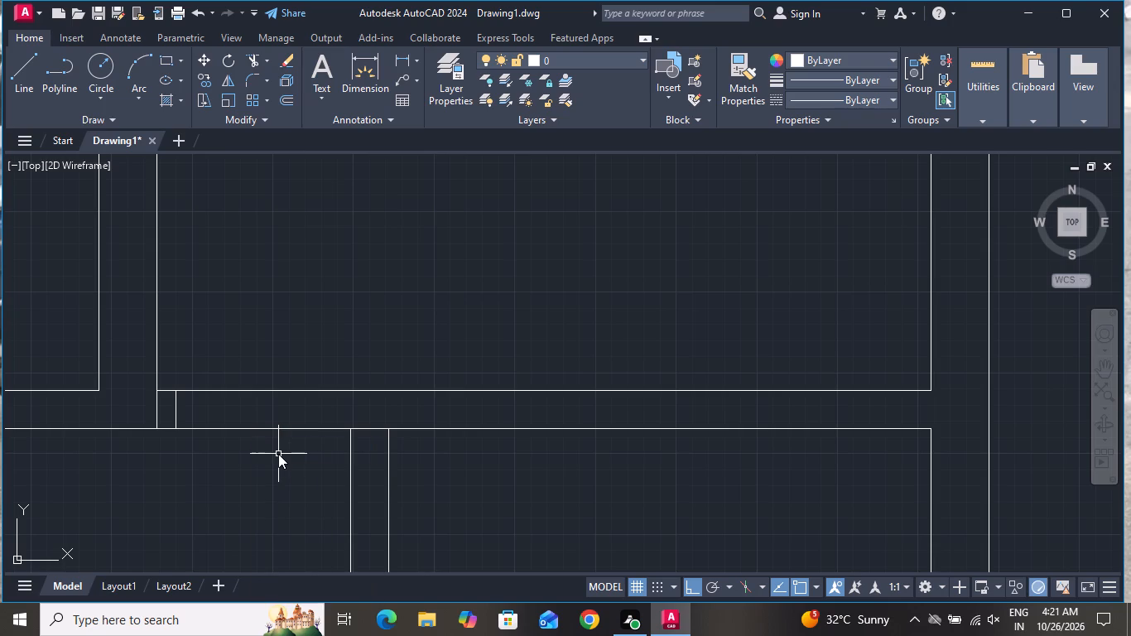
pyautogui.press('BackSpace')
pyautogui.write('O')
pyautogui.press('space')
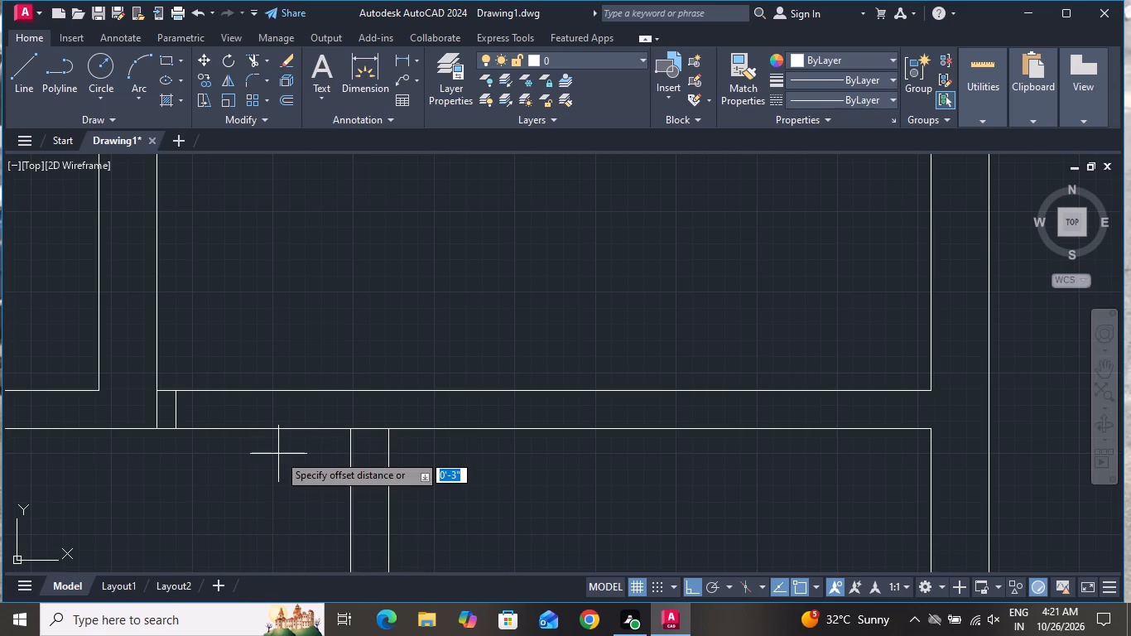
pyautogui.write("3'")
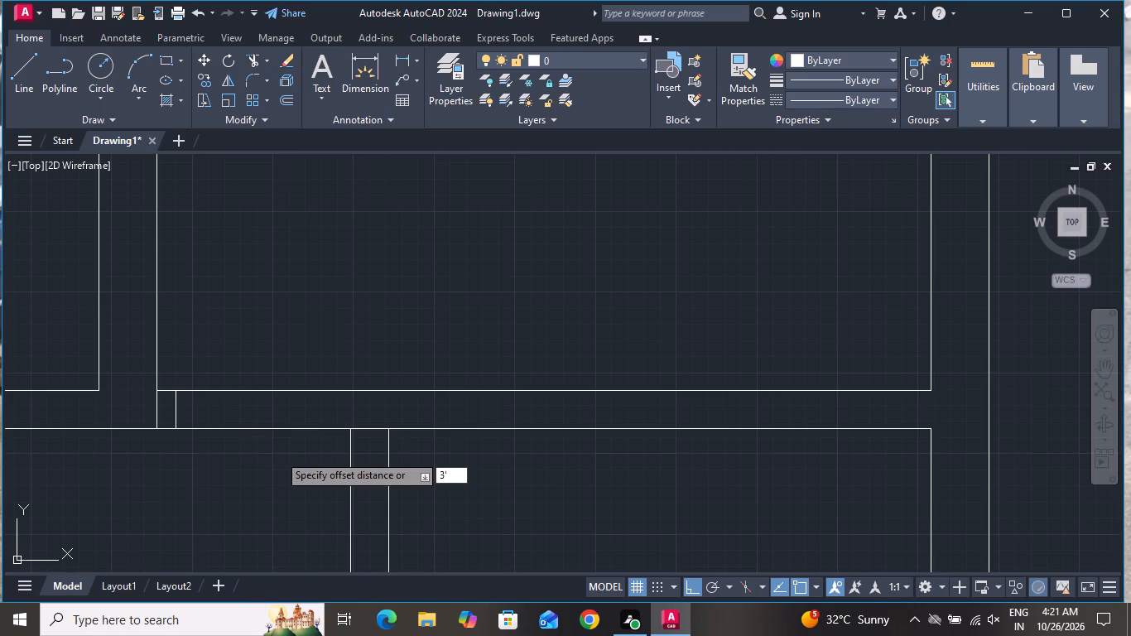
pyautogui.press('Return')
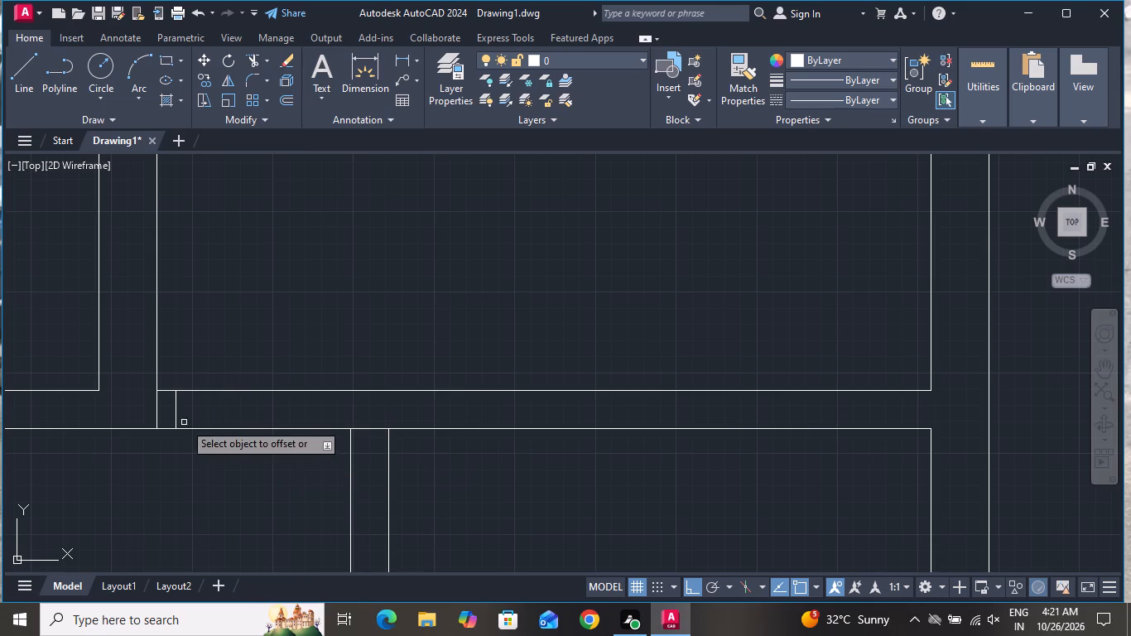
pyautogui.click(172, 410)
pyautogui.click(175, 412)
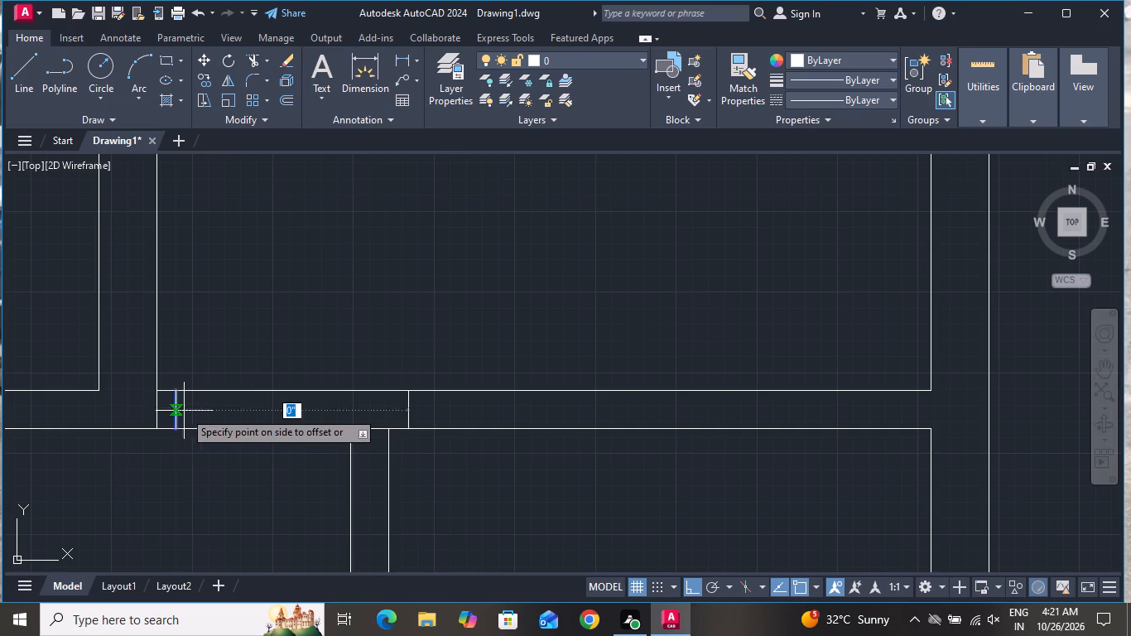
pyautogui.click(217, 399)
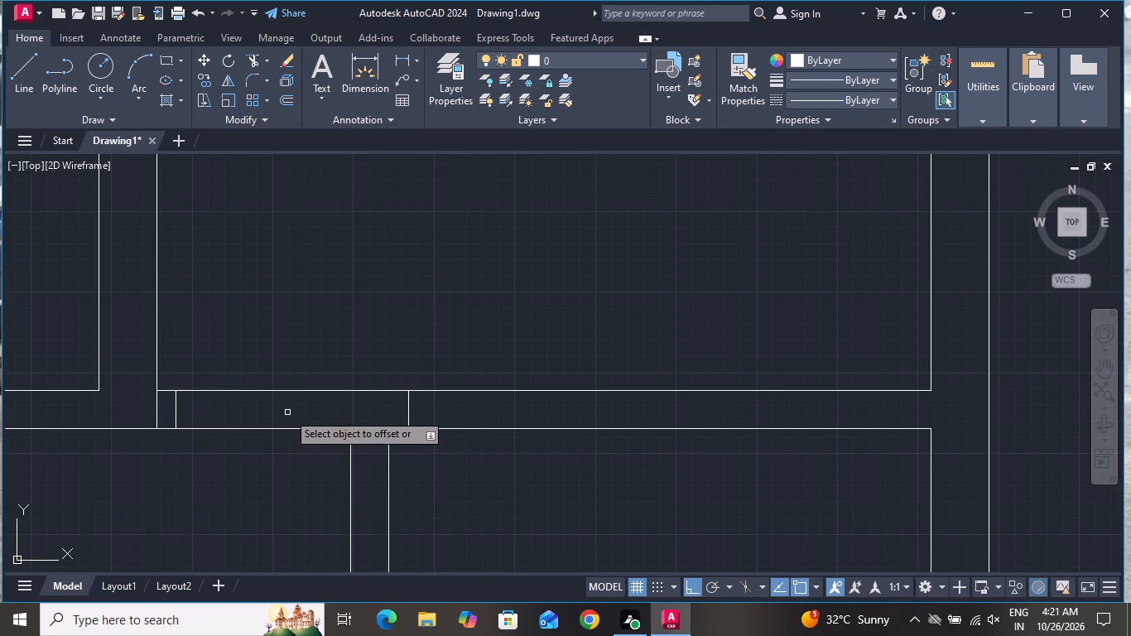
pyautogui.rightClick(287, 412)
pyautogui.click(304, 434)
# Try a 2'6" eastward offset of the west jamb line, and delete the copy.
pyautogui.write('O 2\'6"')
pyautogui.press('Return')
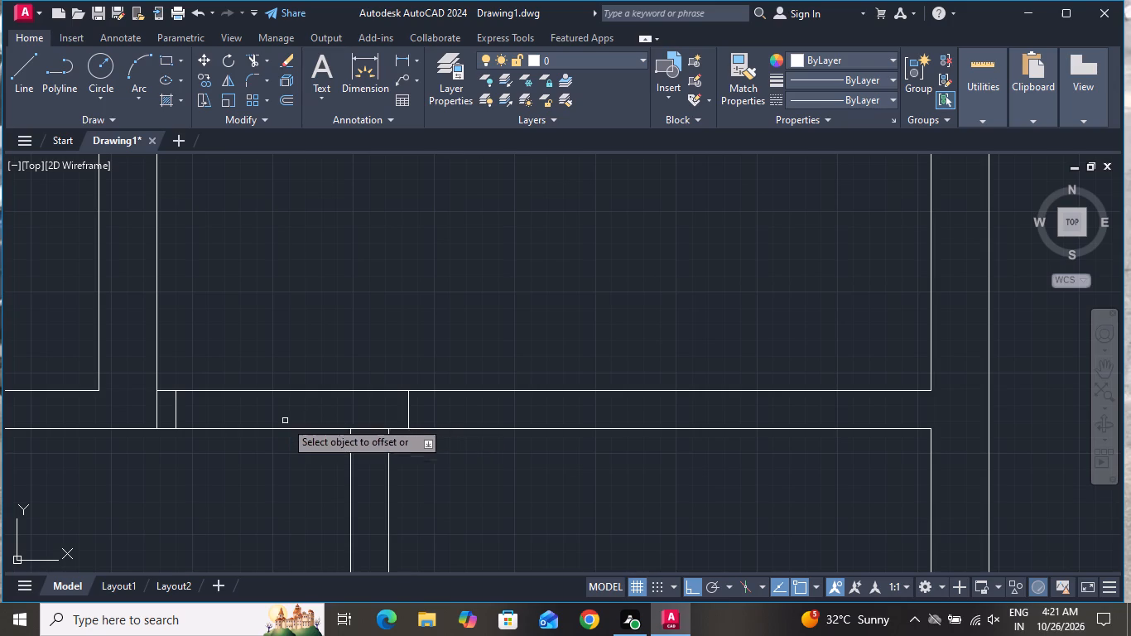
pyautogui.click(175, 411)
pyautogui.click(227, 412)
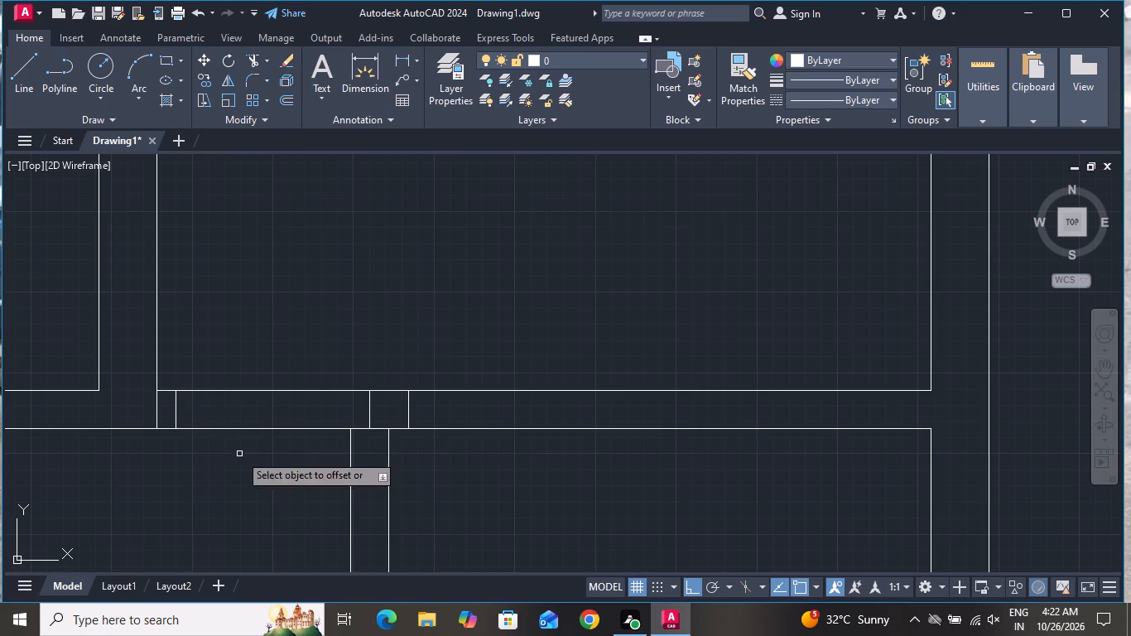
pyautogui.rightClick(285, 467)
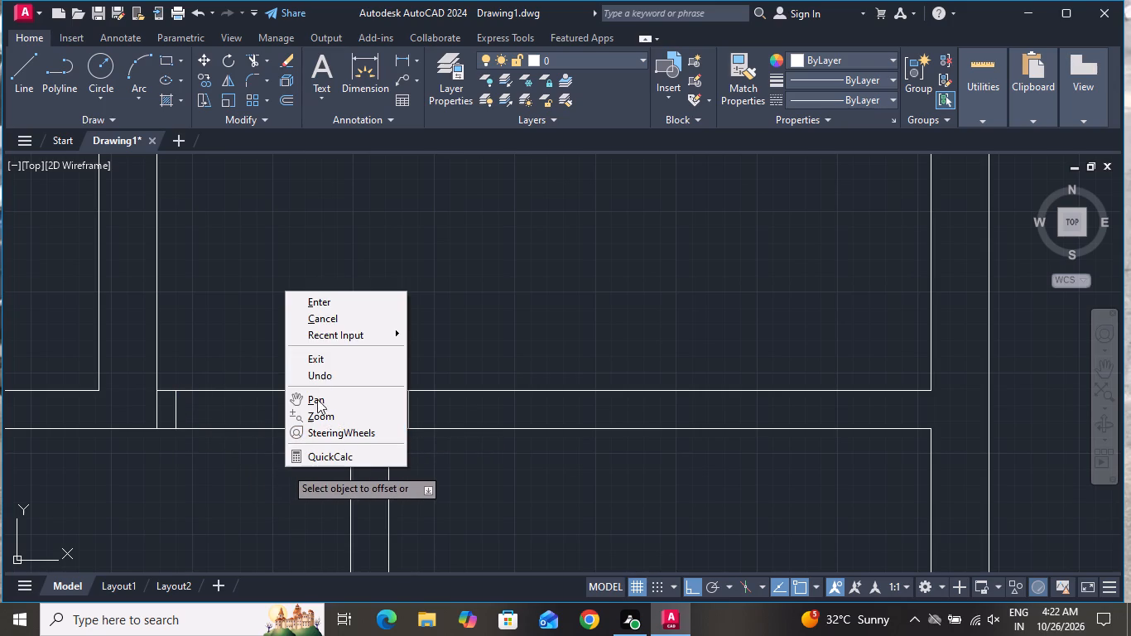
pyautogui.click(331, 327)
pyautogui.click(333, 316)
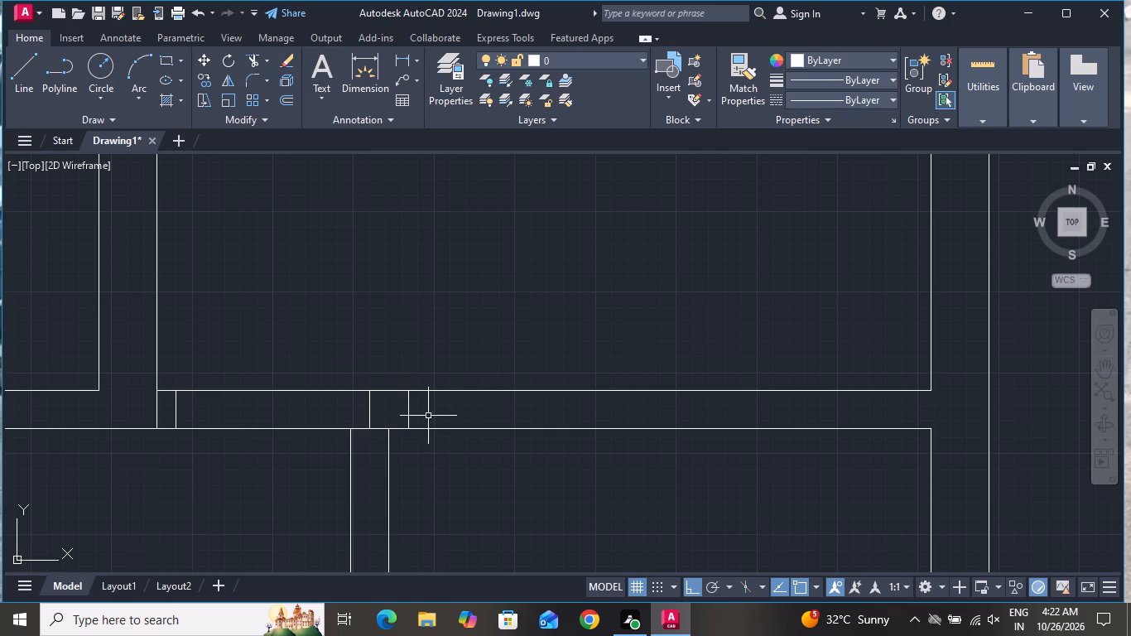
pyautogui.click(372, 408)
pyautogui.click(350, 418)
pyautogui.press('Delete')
# Draw a 3' vertical line north from the midpoint of the west door jamb as the door leaf.
pyautogui.click(31, 77)
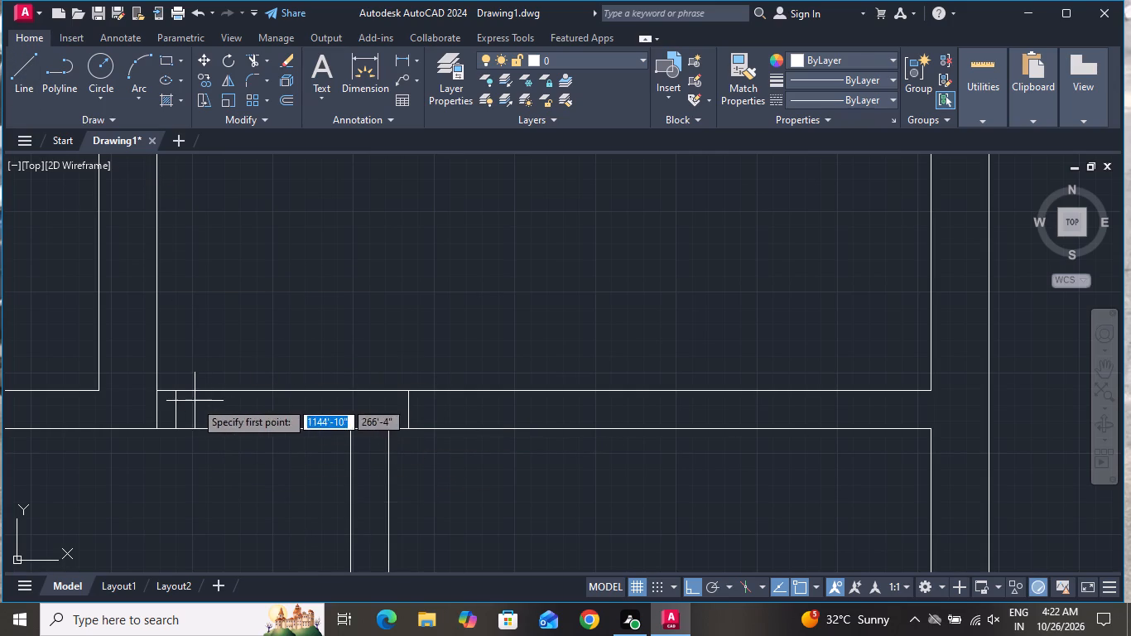
pyautogui.click(174, 407)
pyautogui.write("3'")
pyautogui.press('Return')
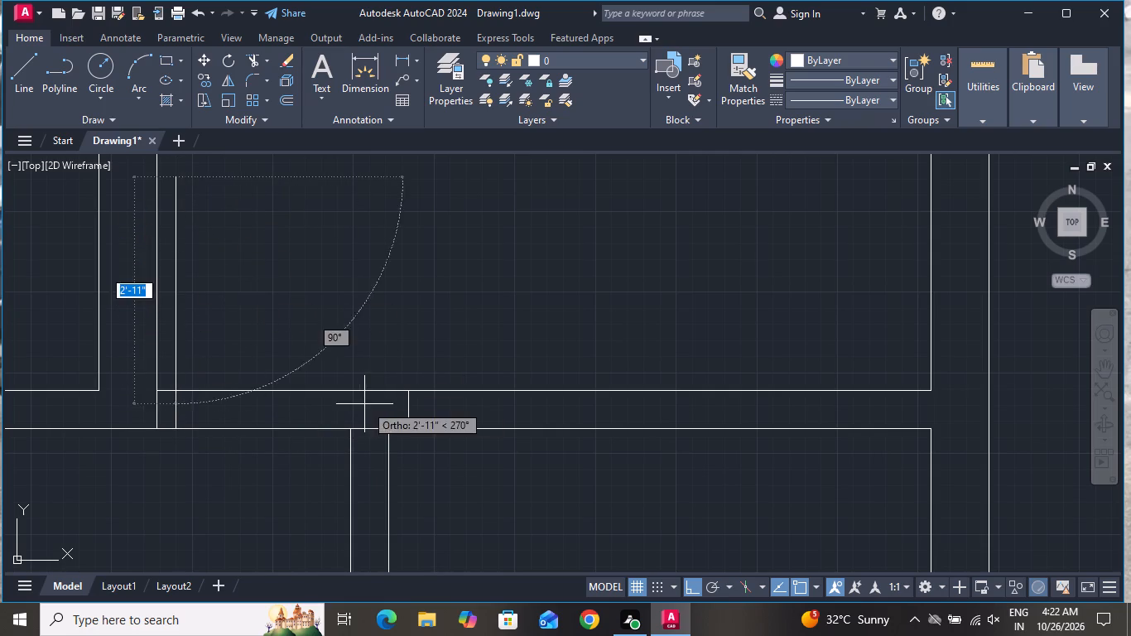
pyautogui.rightClick(347, 317)
pyautogui.click(373, 338)
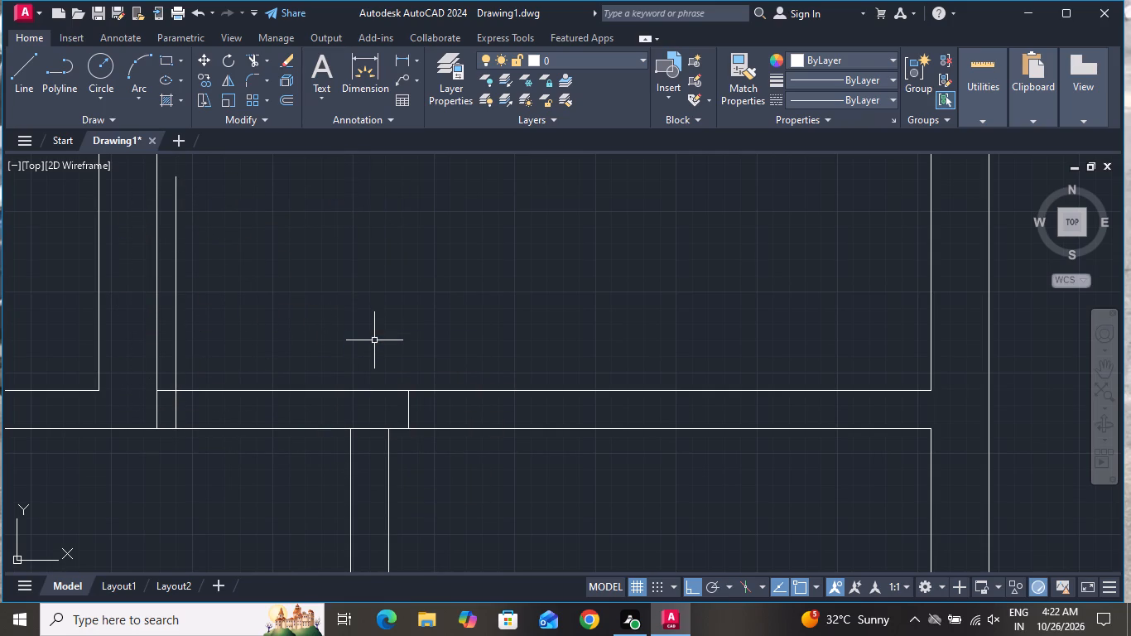
# Offset the door leaf line 2" to the east to give the leaf its thickness.
pyautogui.write('O 2')
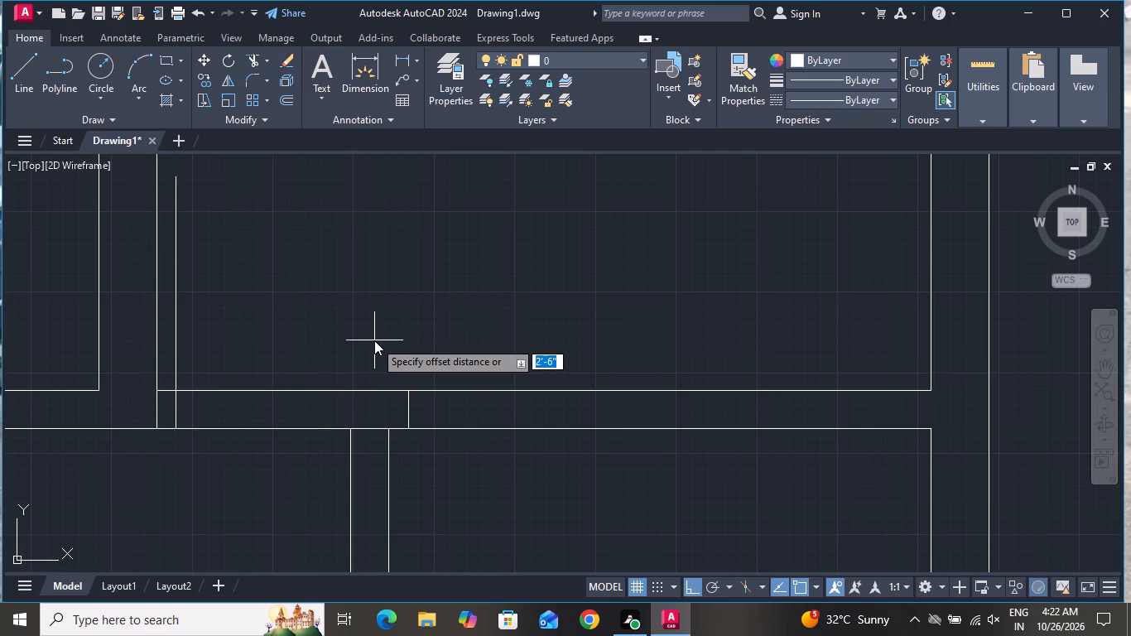
pyautogui.hotkey('shift', '"')
pyautogui.press('Return')
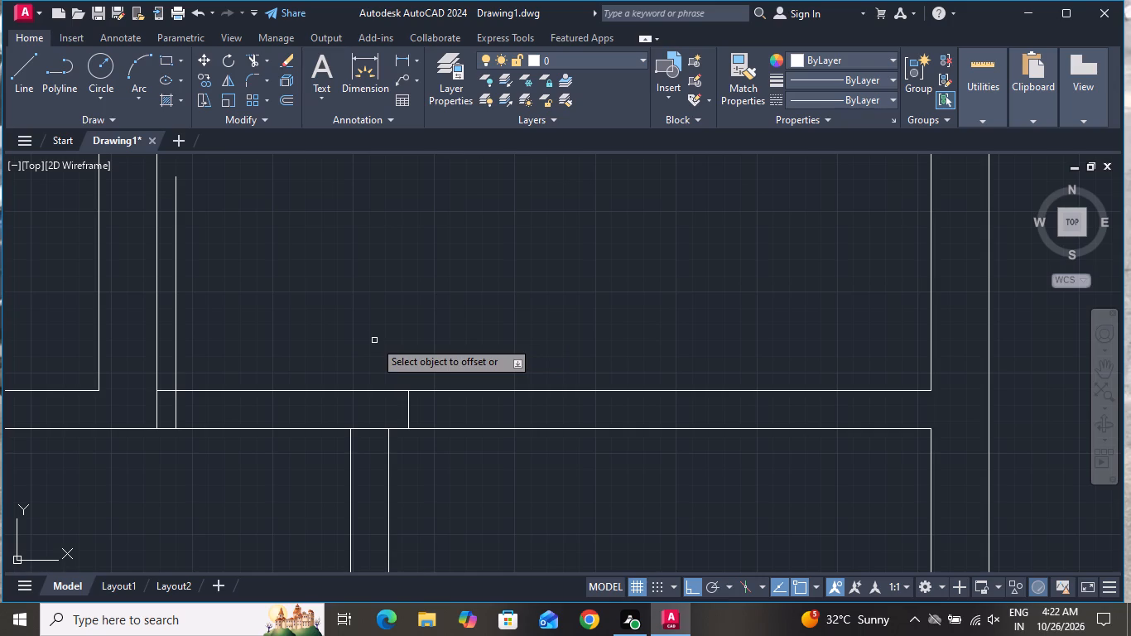
pyautogui.click(177, 306)
pyautogui.click(213, 305)
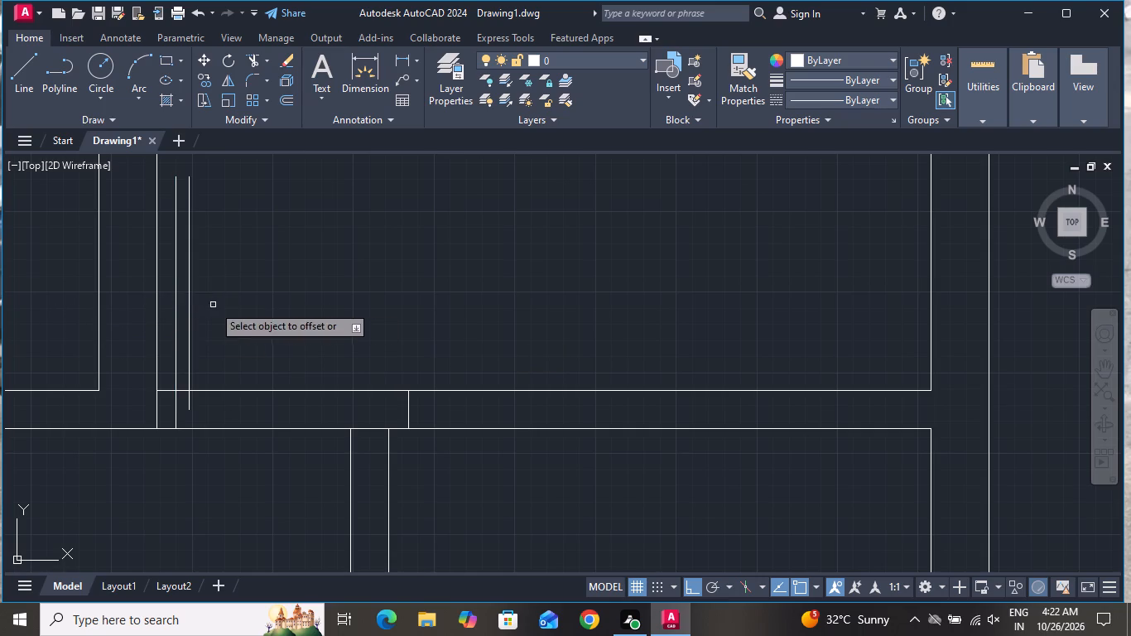
pyautogui.rightClick(216, 306)
pyautogui.click(254, 340)
# Draw the door swing as a three-point arc from the east jamb's midpoint through the north ends of both leaf lines.
pyautogui.press('a')
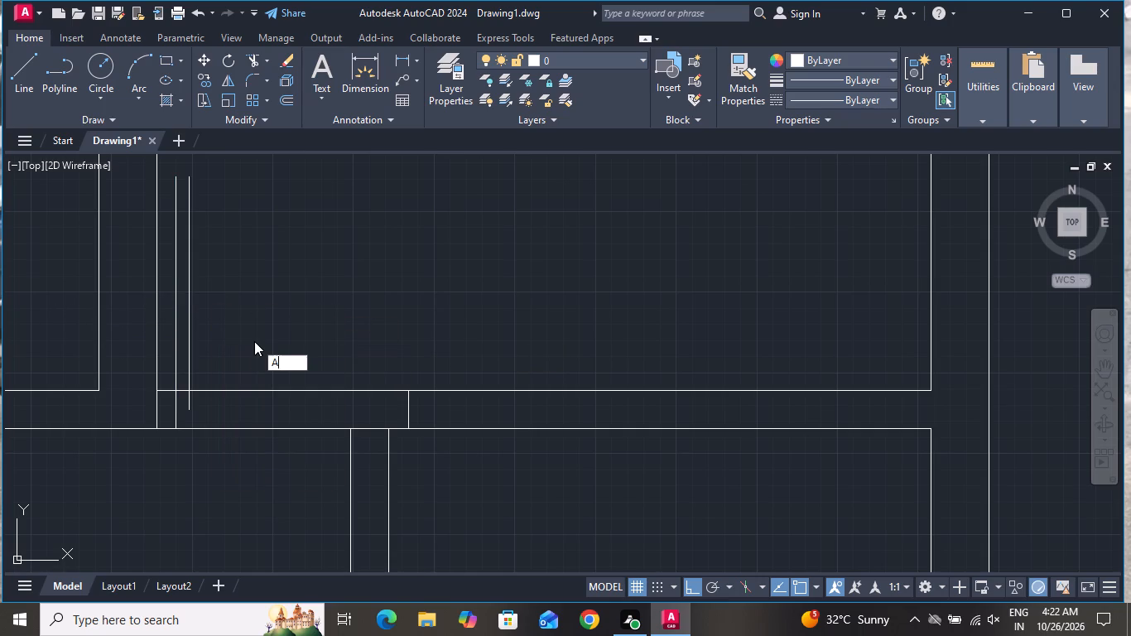
pyautogui.press('space')
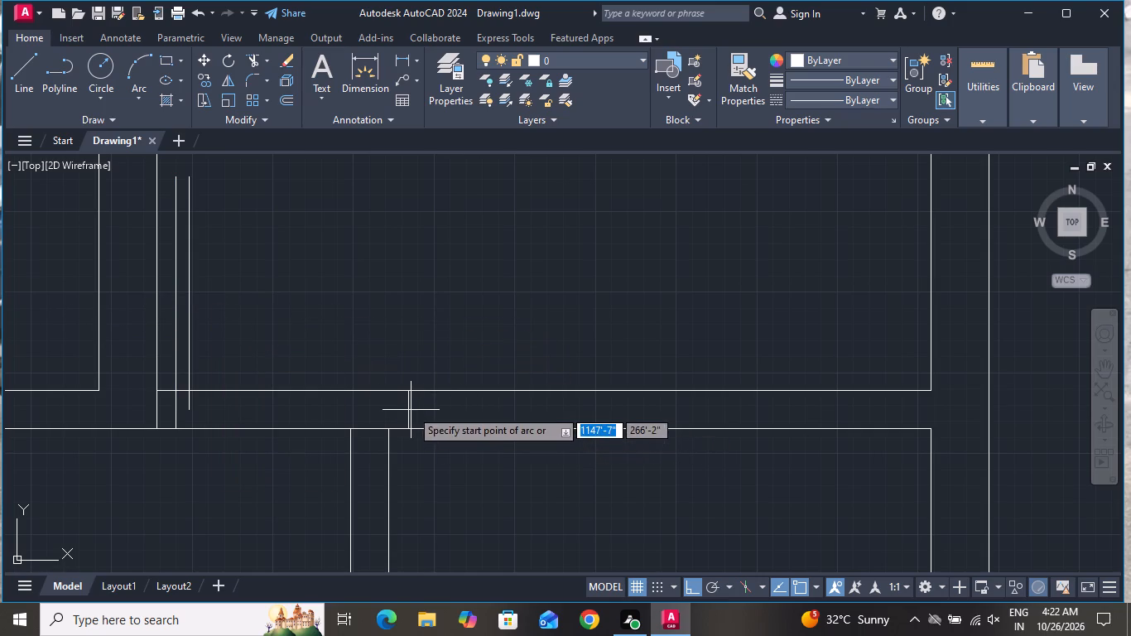
pyautogui.click(407, 406)
pyautogui.click(191, 172)
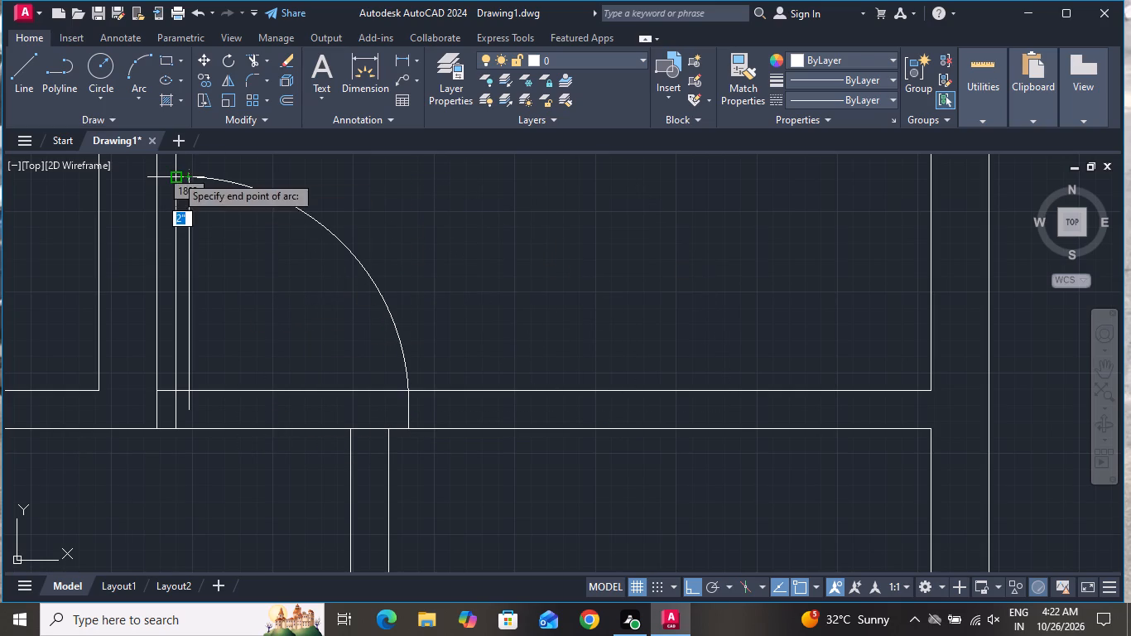
pyautogui.click(175, 176)
# Close the south end of the door leaf with a short horizontal line back to the west jamb.
pyautogui.click(17, 69)
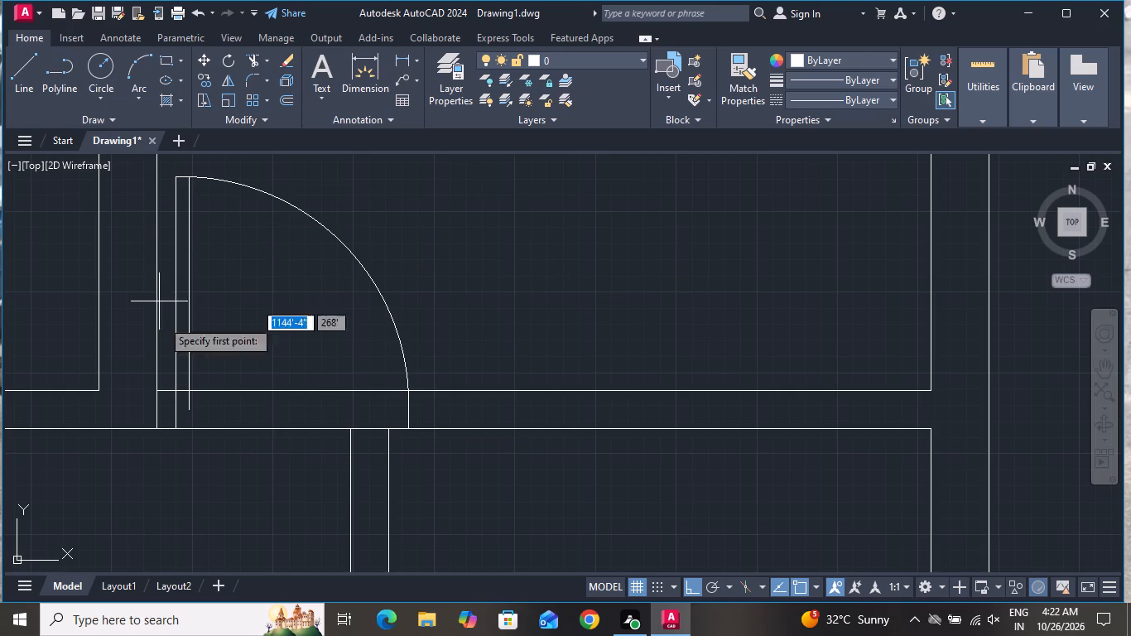
pyautogui.scroll(2, 193, 412)
pyautogui.click(179, 405)
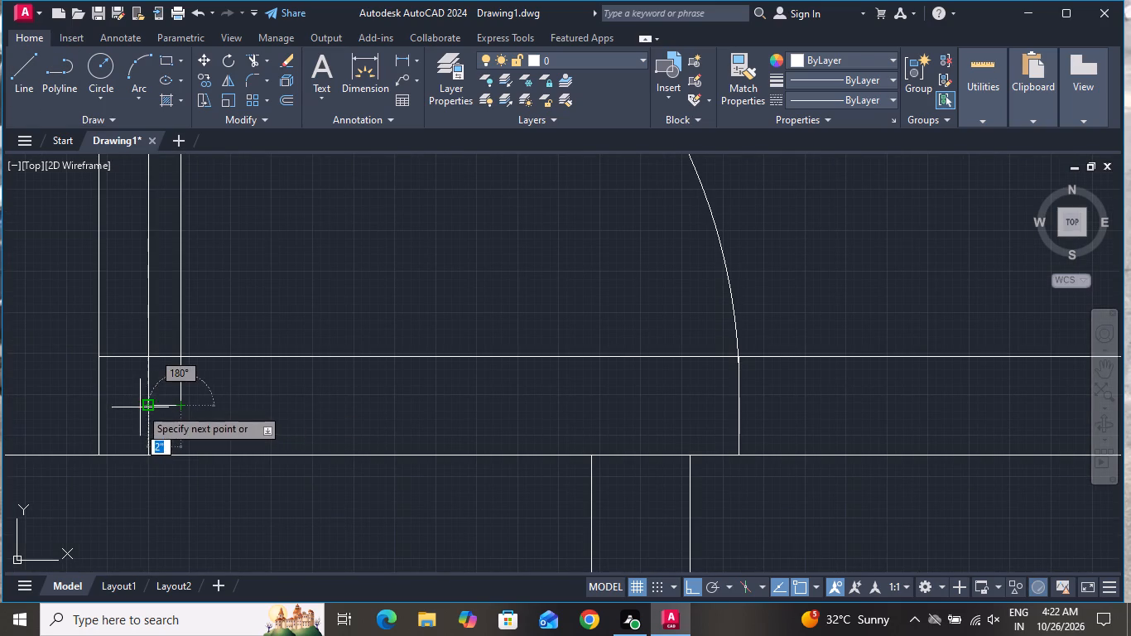
pyautogui.click(147, 407)
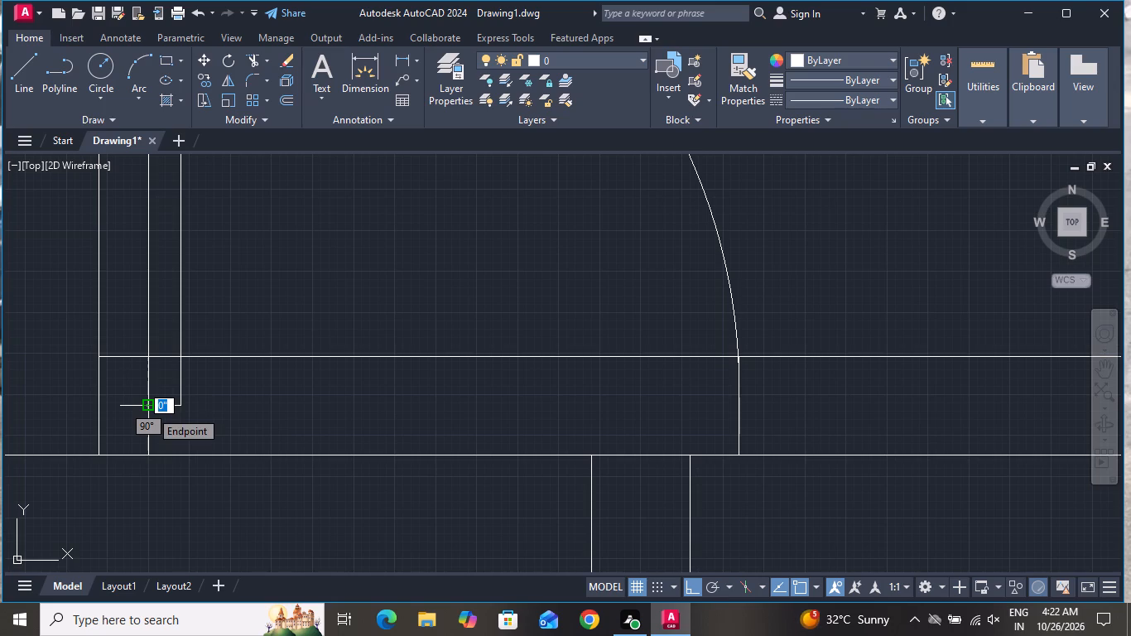
pyautogui.rightClick(150, 410)
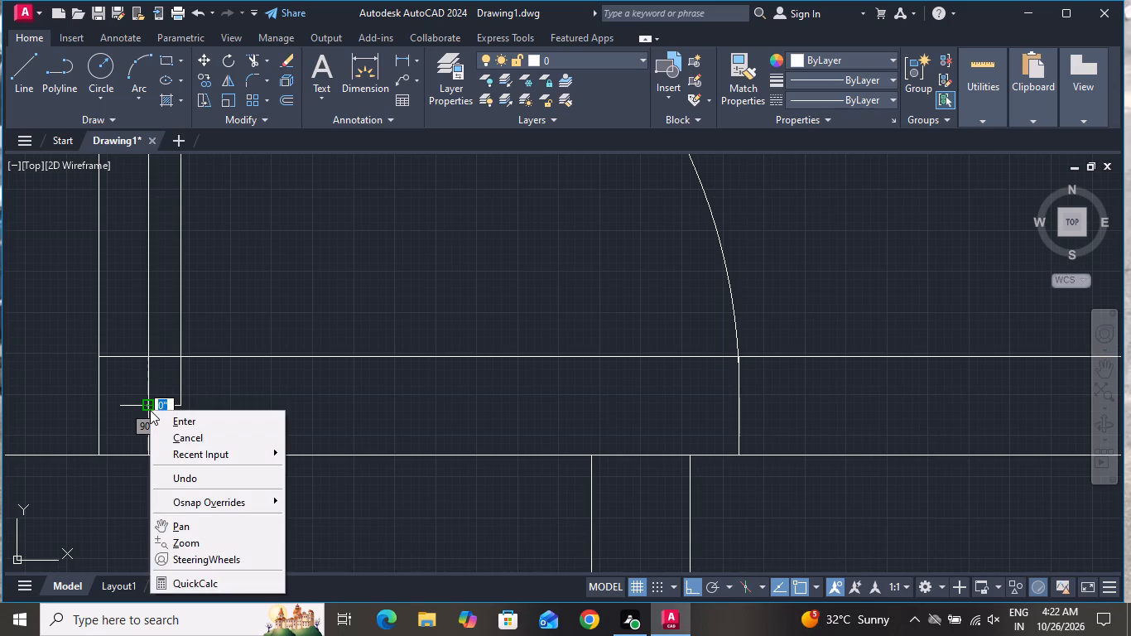
pyautogui.click(159, 441)
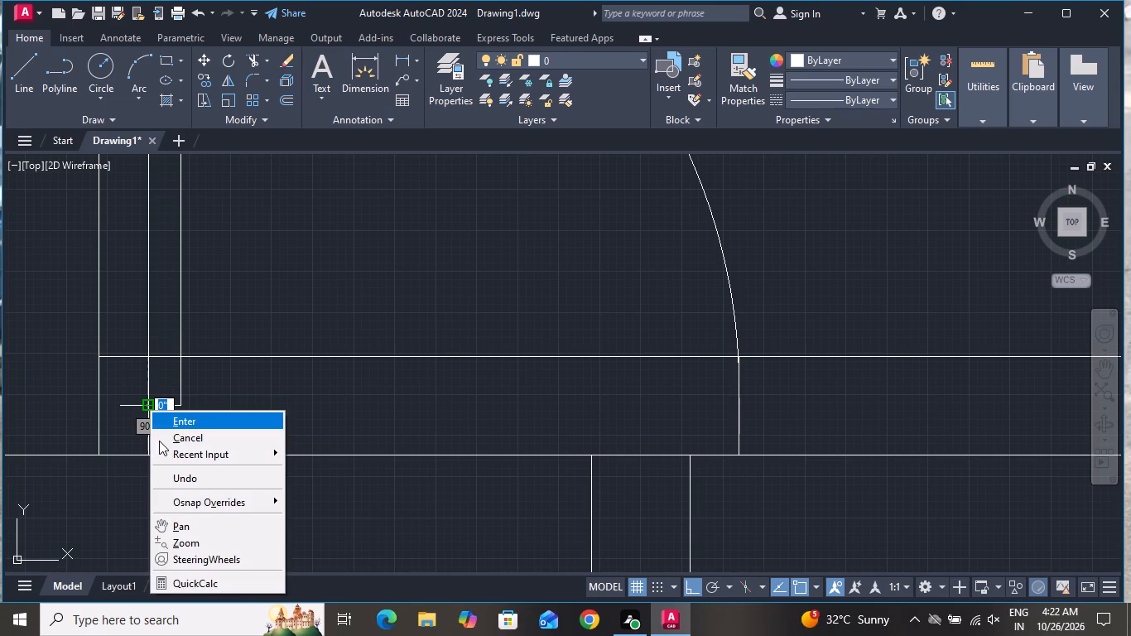
# Trim the west jamb segment inside the door leaf, between the wall's north line and the leaf's south end.
pyautogui.click(253, 60)
pyautogui.scroll(2, 145, 387)
pyautogui.click(184, 373)
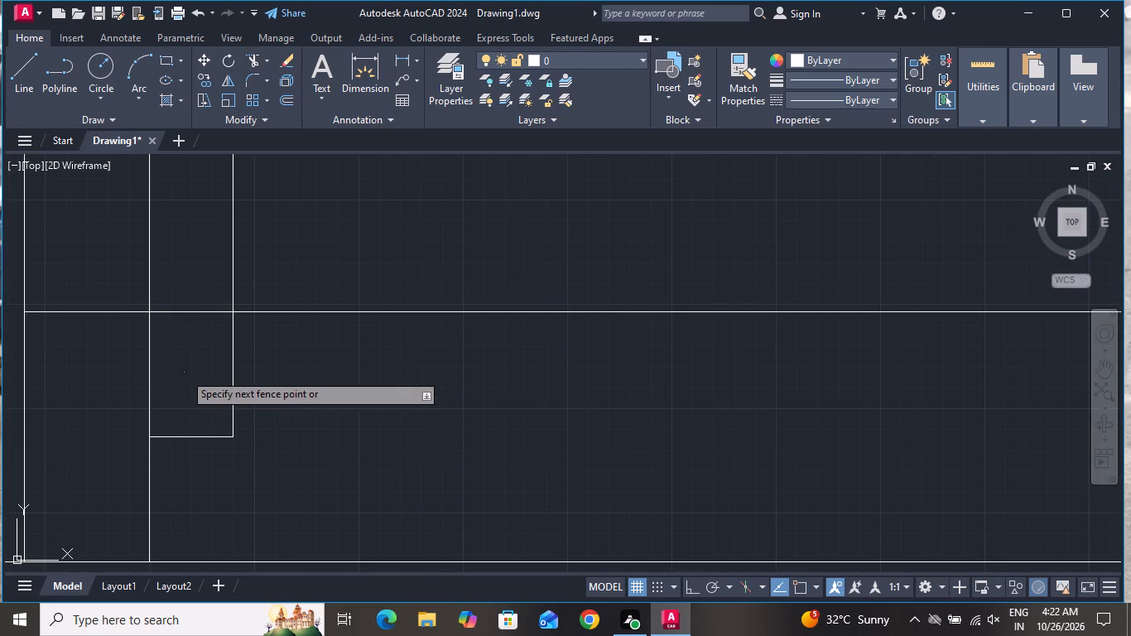
pyautogui.click(126, 373)
pyautogui.scroll(-2, 235, 371)
pyautogui.scroll(-2, 341, 385)
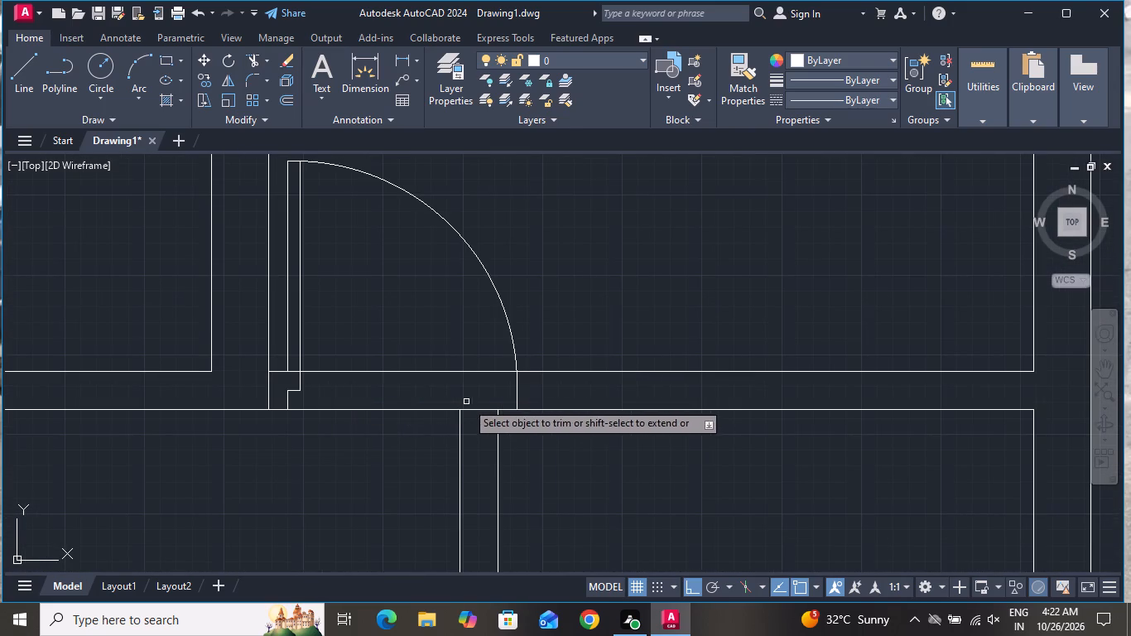
# Trim both wall lines across the door opening between the leaf and the east jamb.
pyautogui.click(394, 439)
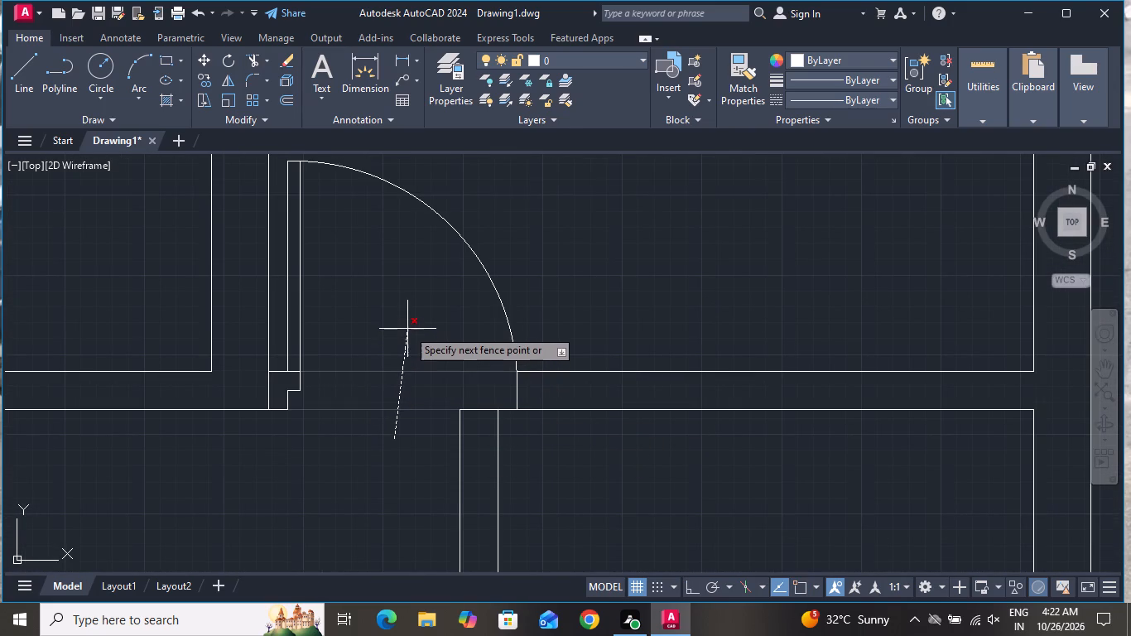
pyautogui.click(407, 328)
pyautogui.scroll(-2, 343, 458)
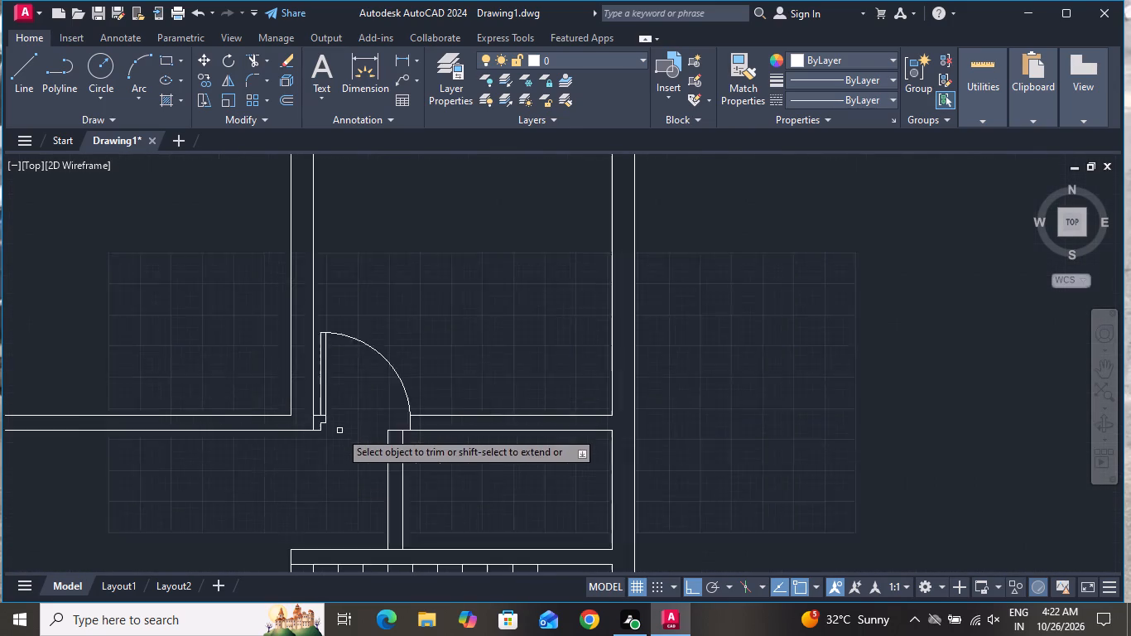
pyautogui.scroll(-1, 339, 428)
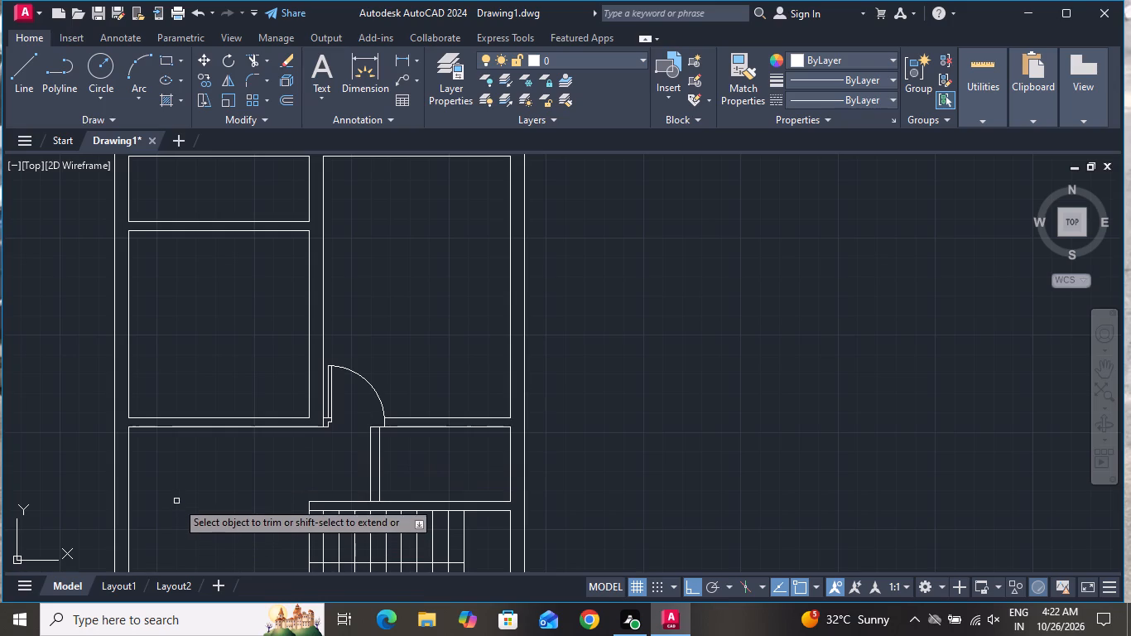
pyautogui.rightClick(177, 498)
pyautogui.click(235, 296)
# Delete both vertical lines of the short wall south of the new door, between the door wall and the staircase wall.
pyautogui.scroll(-1, 367, 396)
pyautogui.scroll(3, 370, 401)
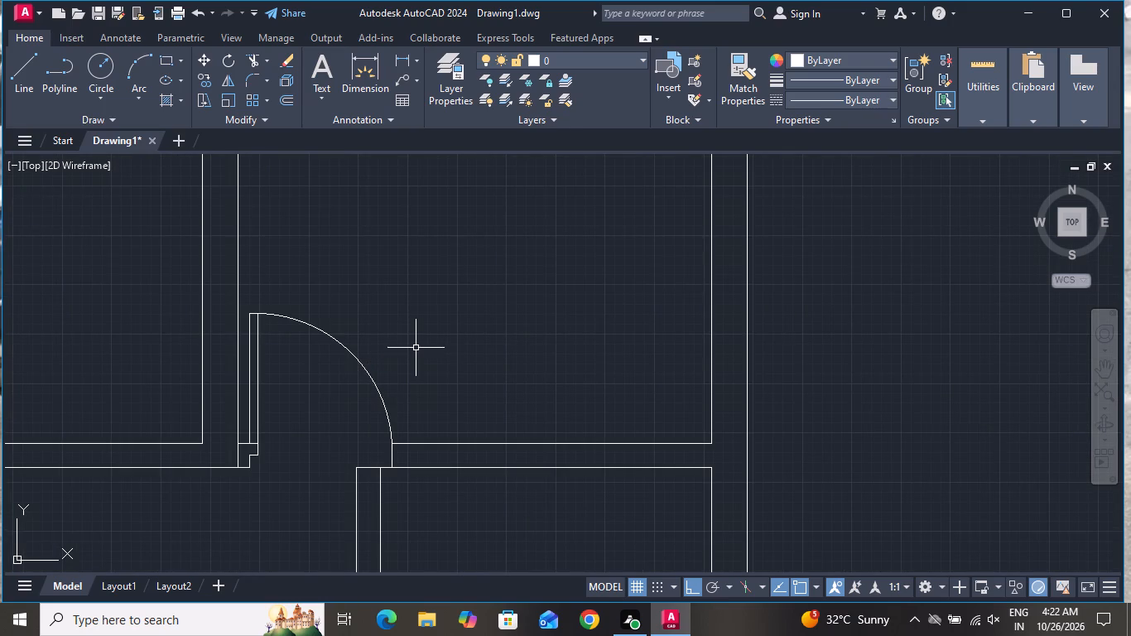
pyautogui.scroll(-1, 439, 412)
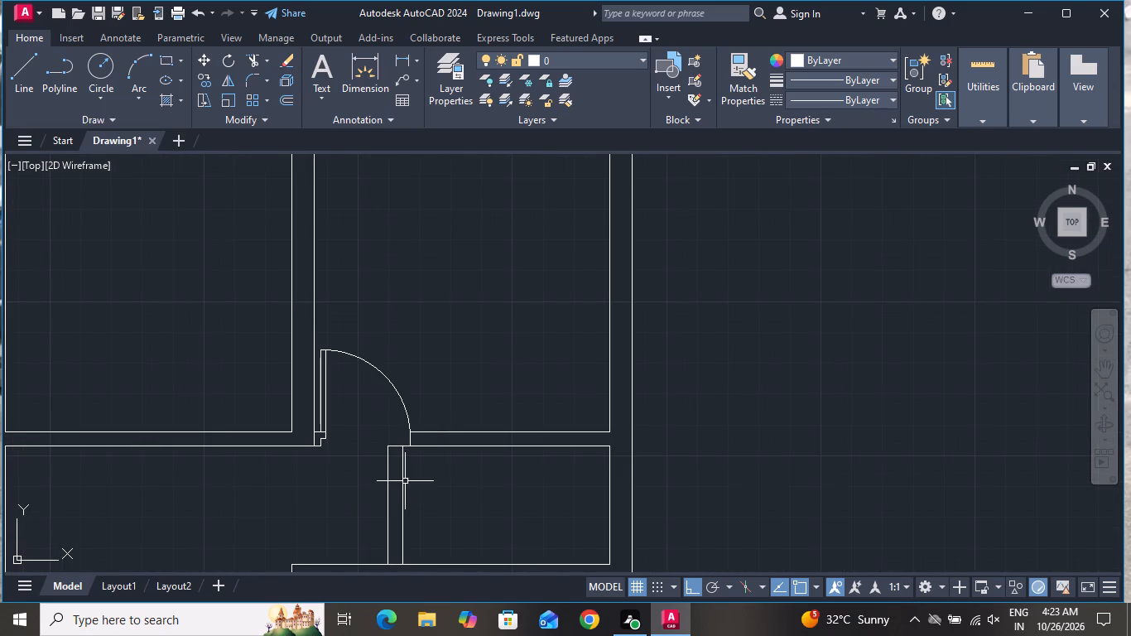
pyautogui.click(403, 480)
pyautogui.click(339, 509)
pyautogui.click(428, 477)
pyautogui.click(433, 482)
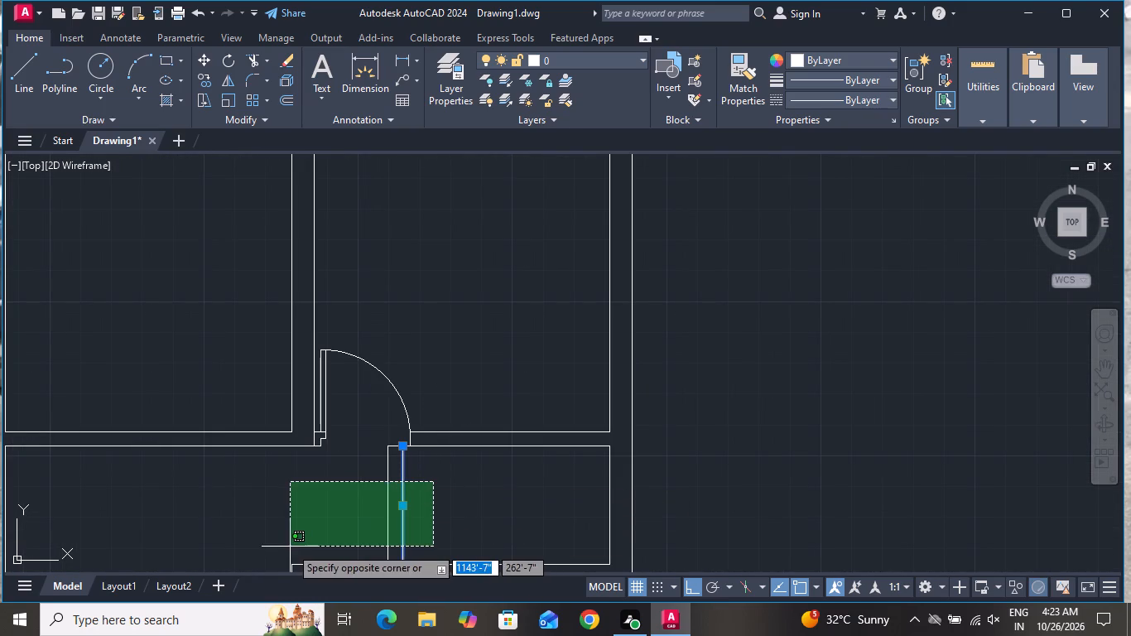
pyautogui.click(290, 545)
pyautogui.press('Delete')
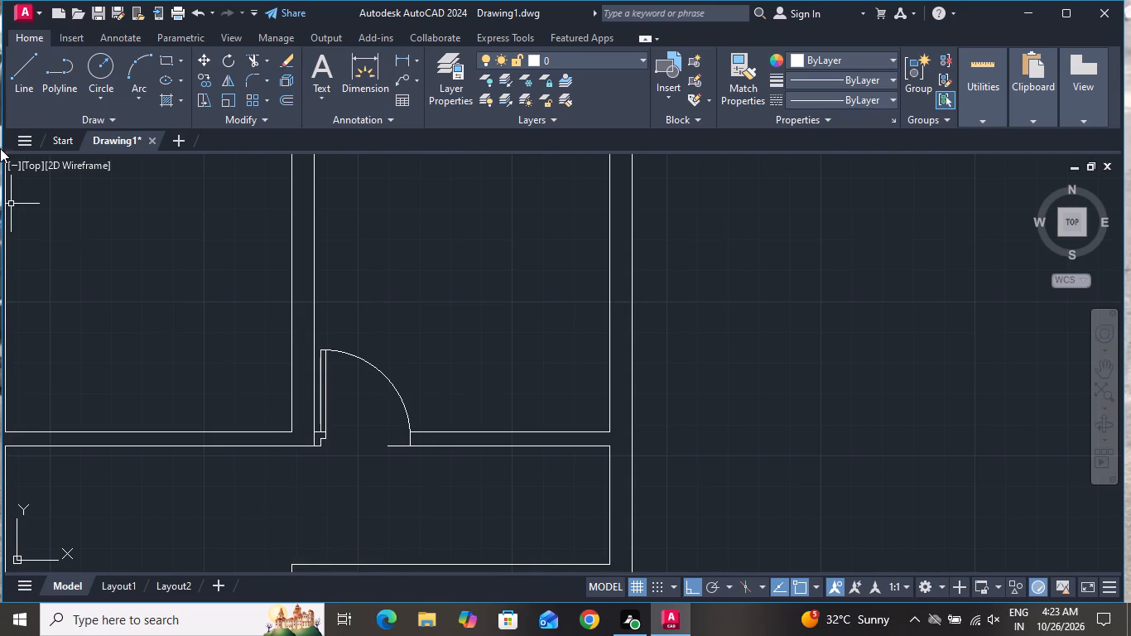
# Draw a vertical line about 4' long just east of the door, from the door wall's south line to the staircase wall.
pyautogui.click(31, 76)
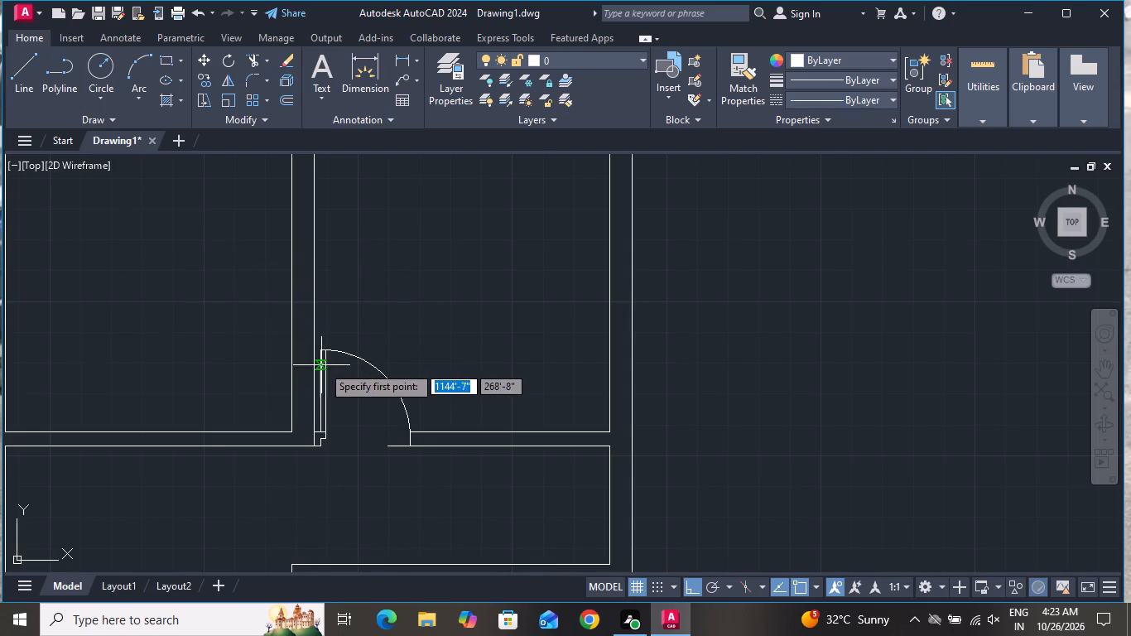
pyautogui.scroll(1, 450, 474)
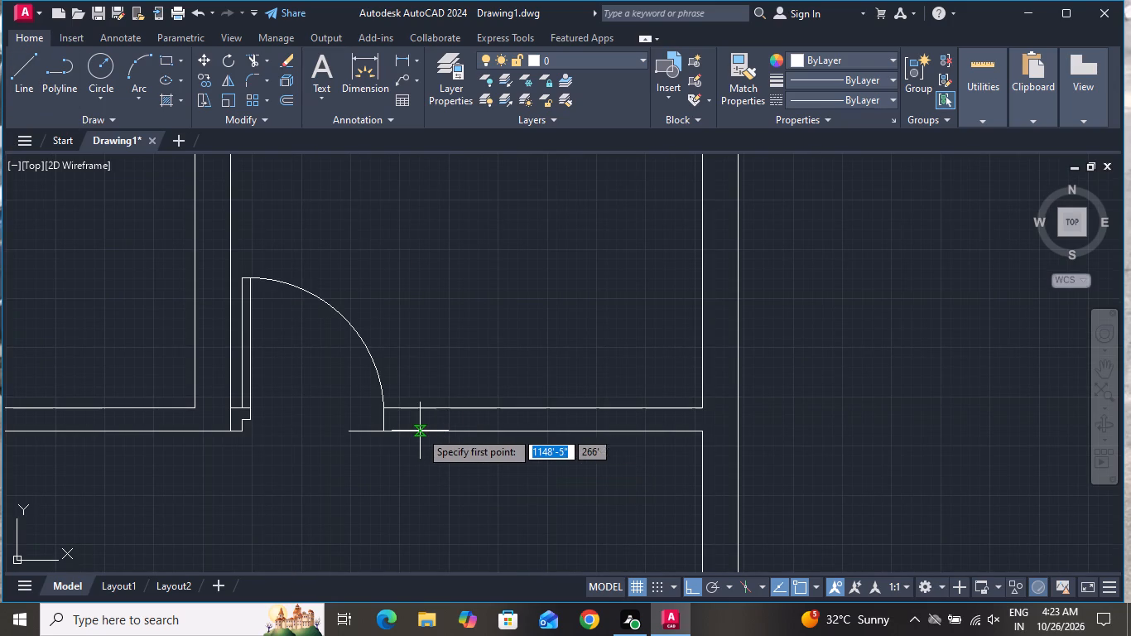
pyautogui.click(425, 432)
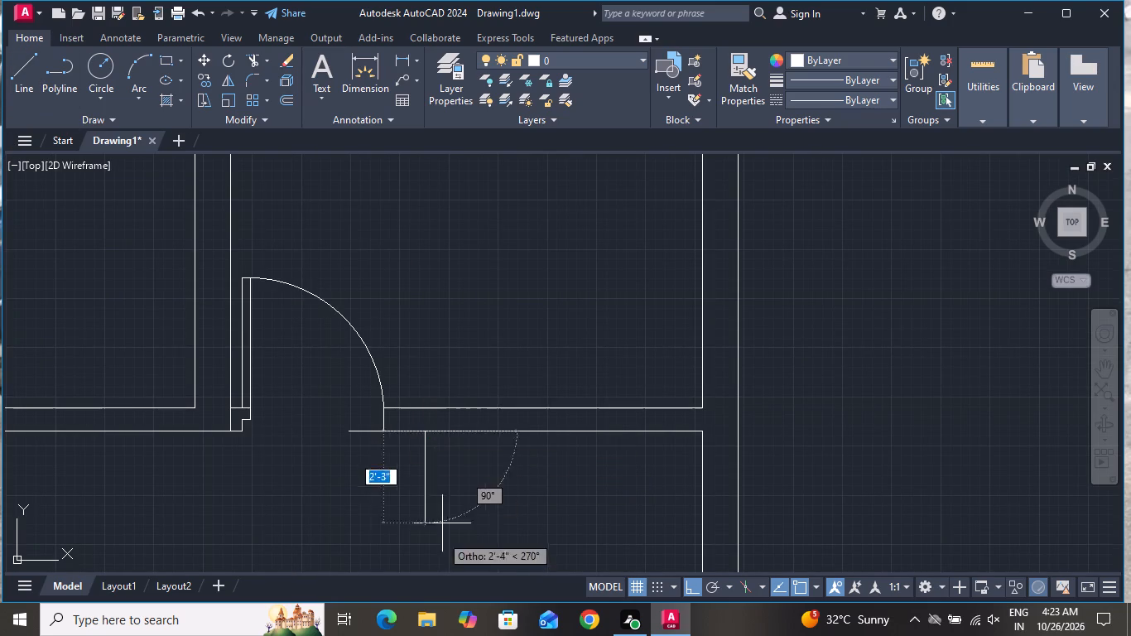
pyautogui.scroll(-3, 446, 411)
pyautogui.scroll(3, 445, 450)
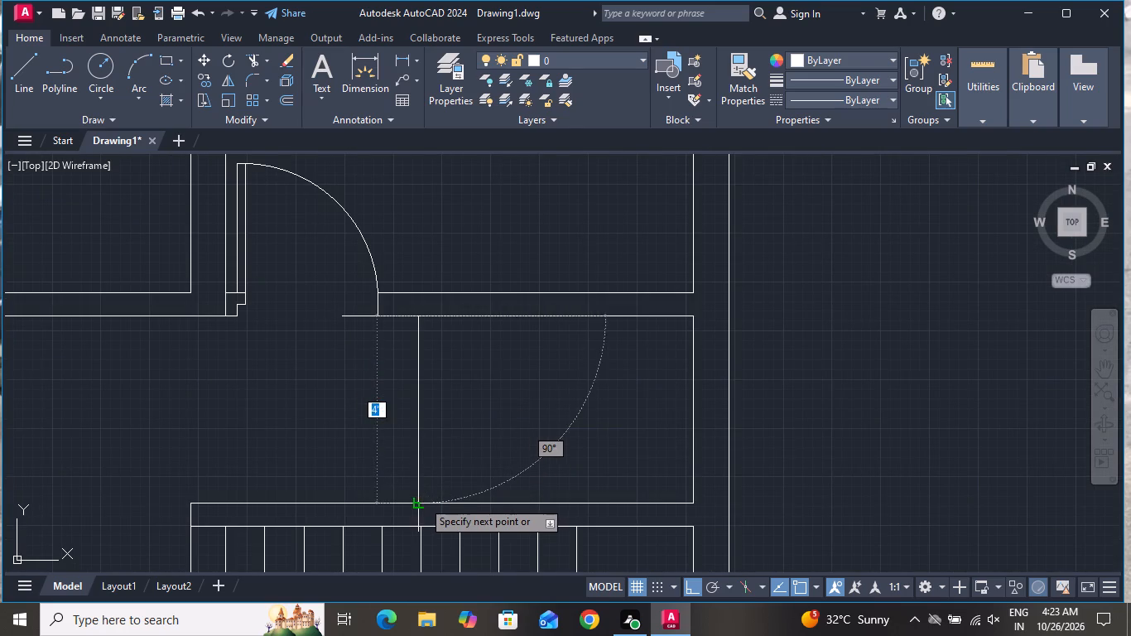
pyautogui.click(421, 501)
pyautogui.rightClick(421, 501)
pyautogui.click(445, 346)
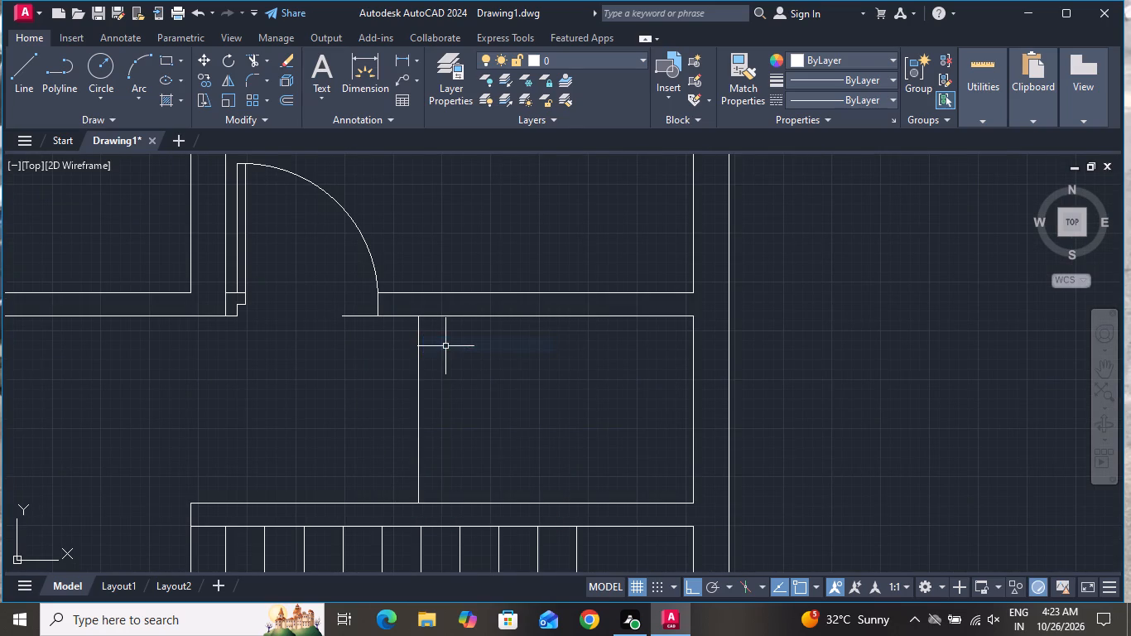
# Offset the new vertical line 6" to the west to form a short wall.
pyautogui.write('O 6')
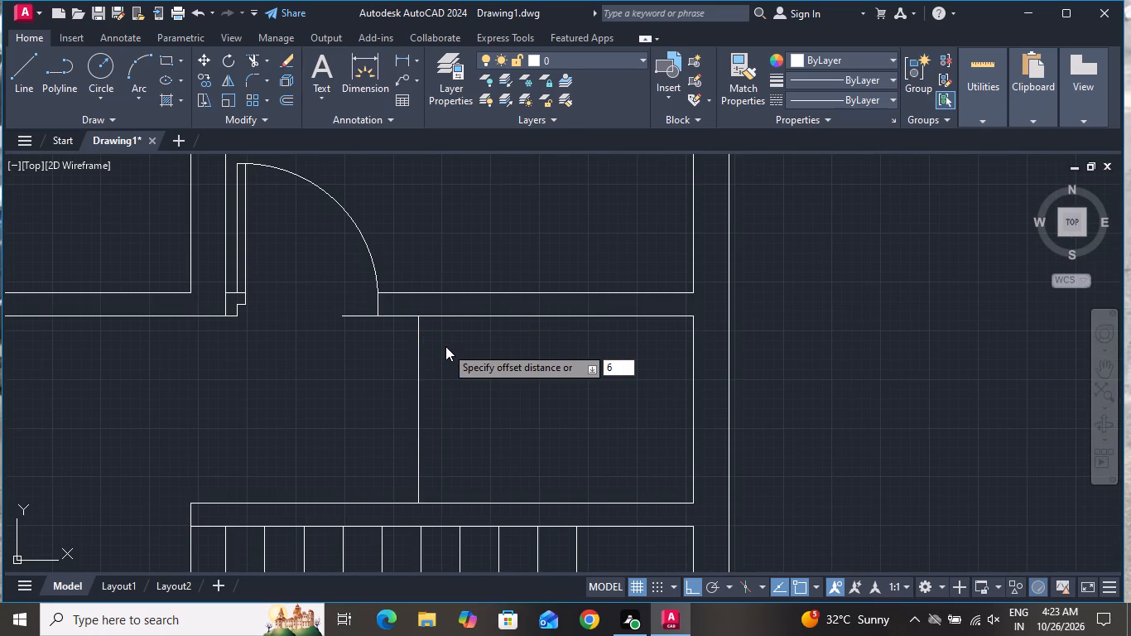
pyautogui.hotkey('shift', '"')
pyautogui.press('Return')
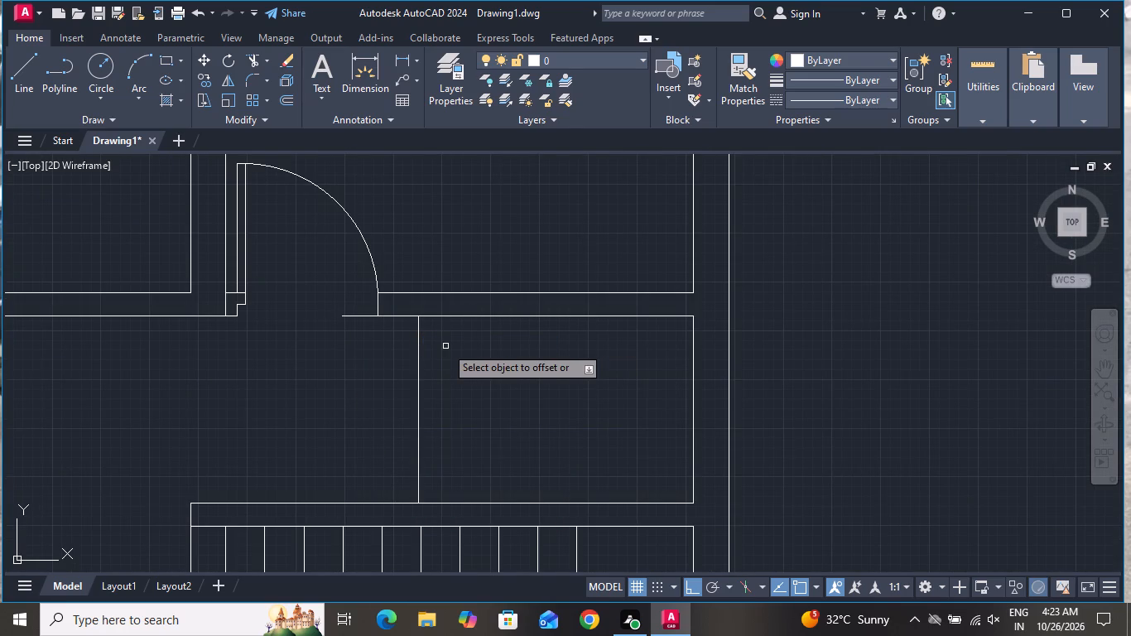
pyautogui.click(420, 366)
pyautogui.click(390, 375)
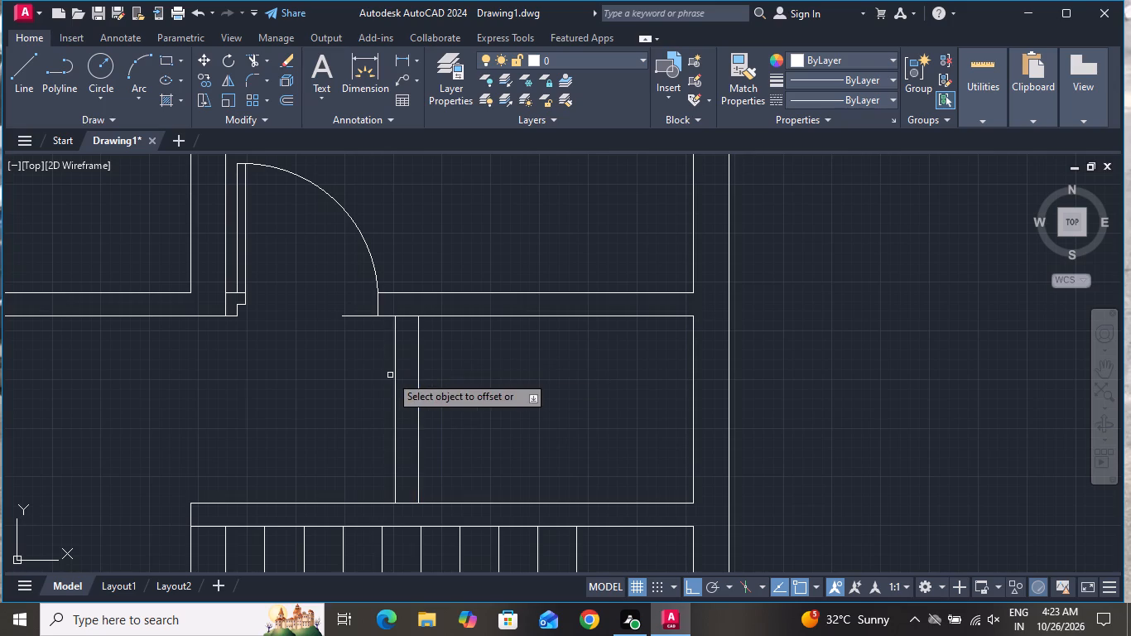
pyautogui.rightClick(384, 369)
pyautogui.click(408, 401)
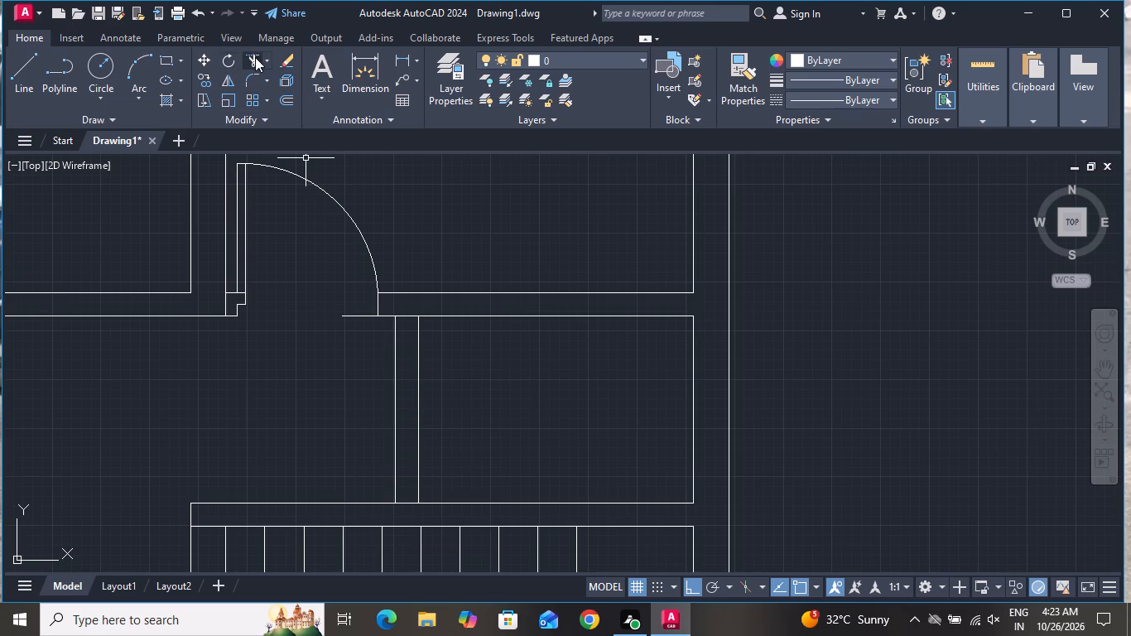
# Trim the door wall's south line where it projects west of the east jamb and between the short wall's two lines.
pyautogui.click(255, 55)
pyautogui.click(340, 301)
pyautogui.click(355, 335)
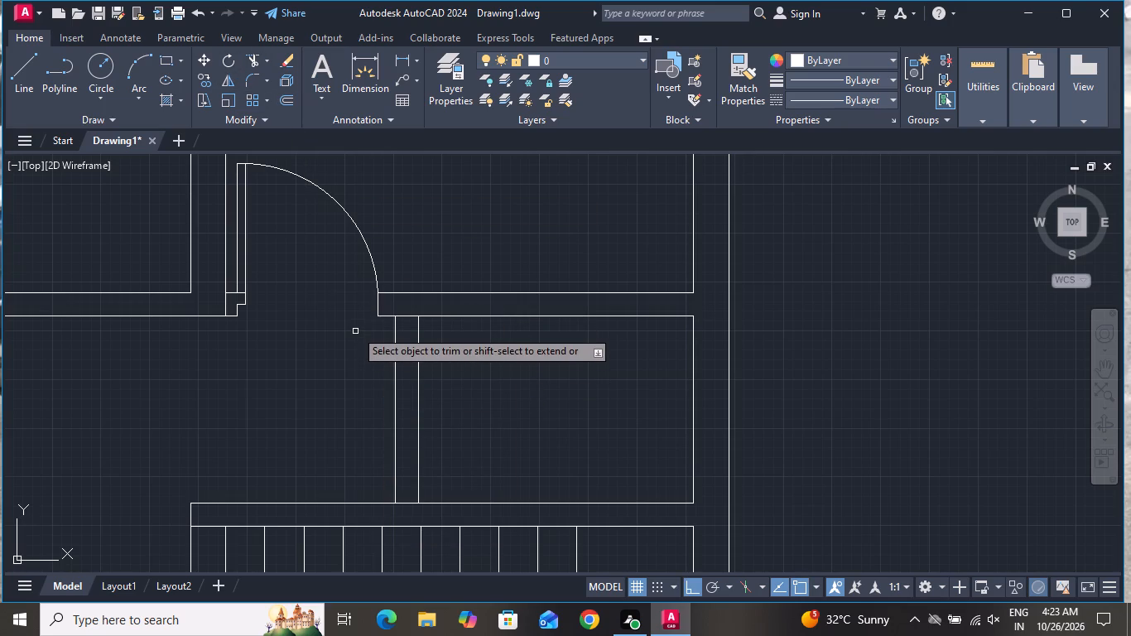
pyautogui.scroll(1, 401, 324)
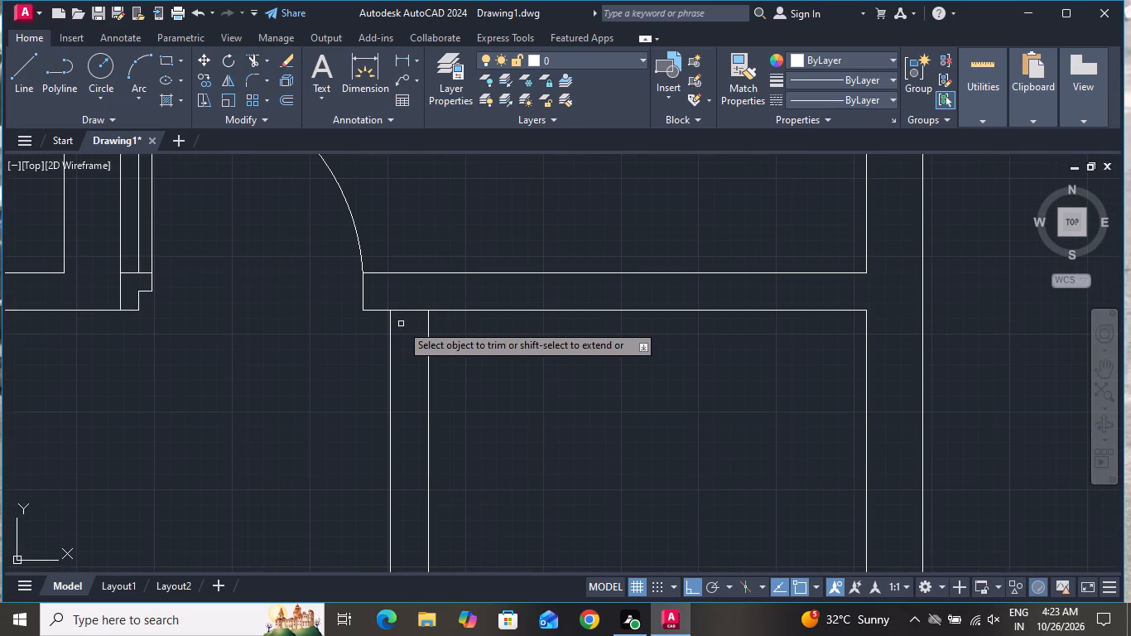
pyautogui.click(404, 330)
pyautogui.click(405, 305)
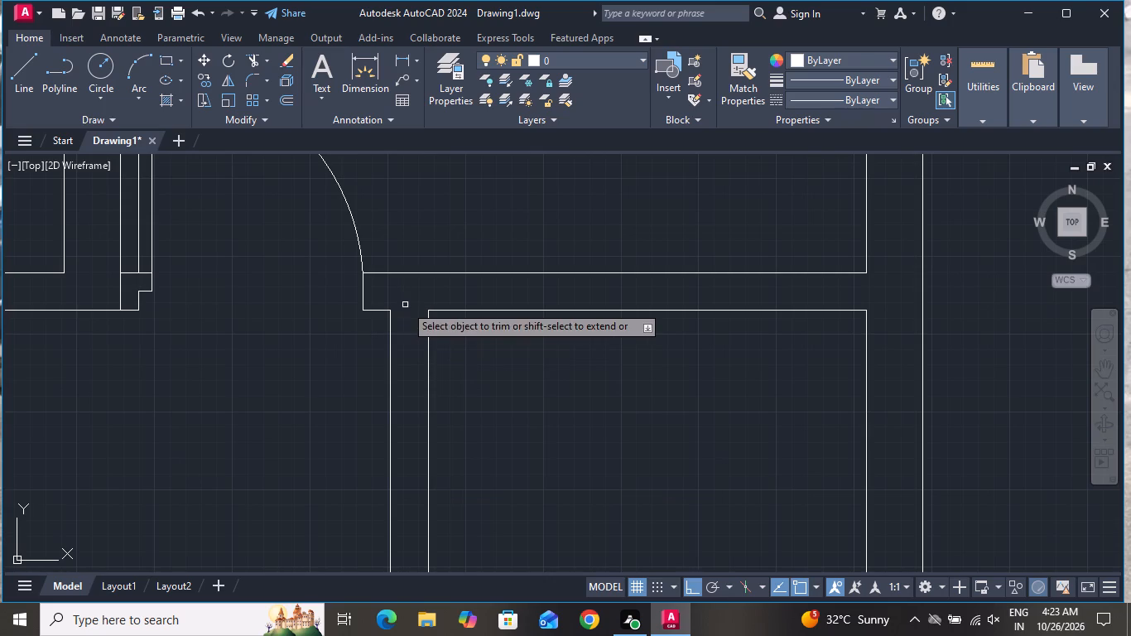
pyautogui.scroll(-2, 416, 297)
pyautogui.rightClick(448, 390)
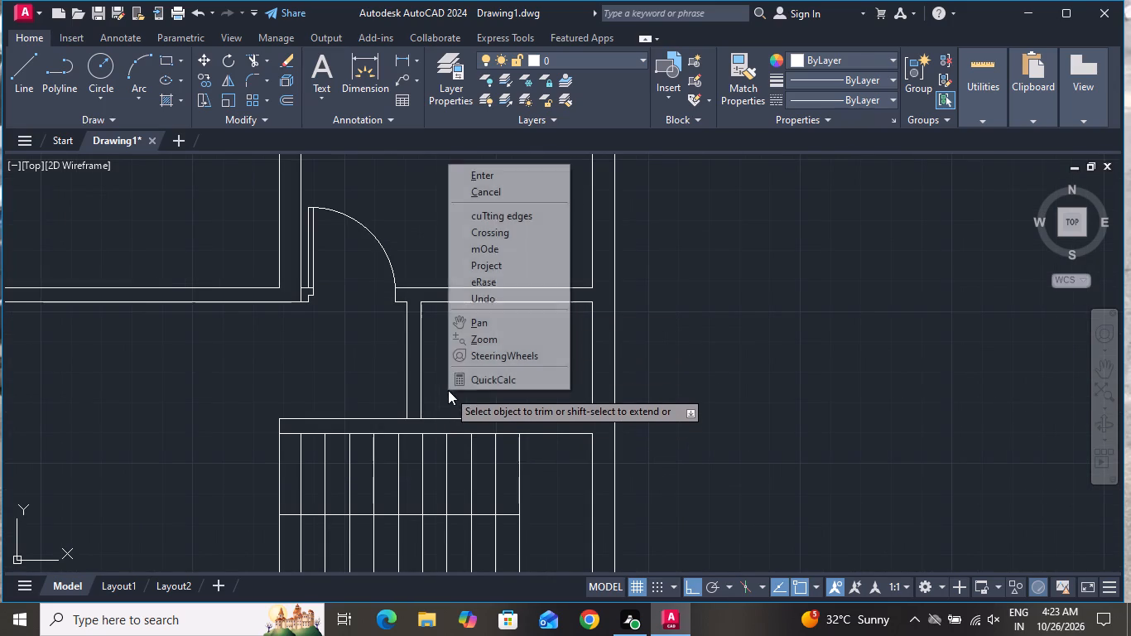
pyautogui.click(493, 188)
# Offset the staircase wall's north line 3" to the north, across the base of the short wall.
pyautogui.scroll(1, 484, 349)
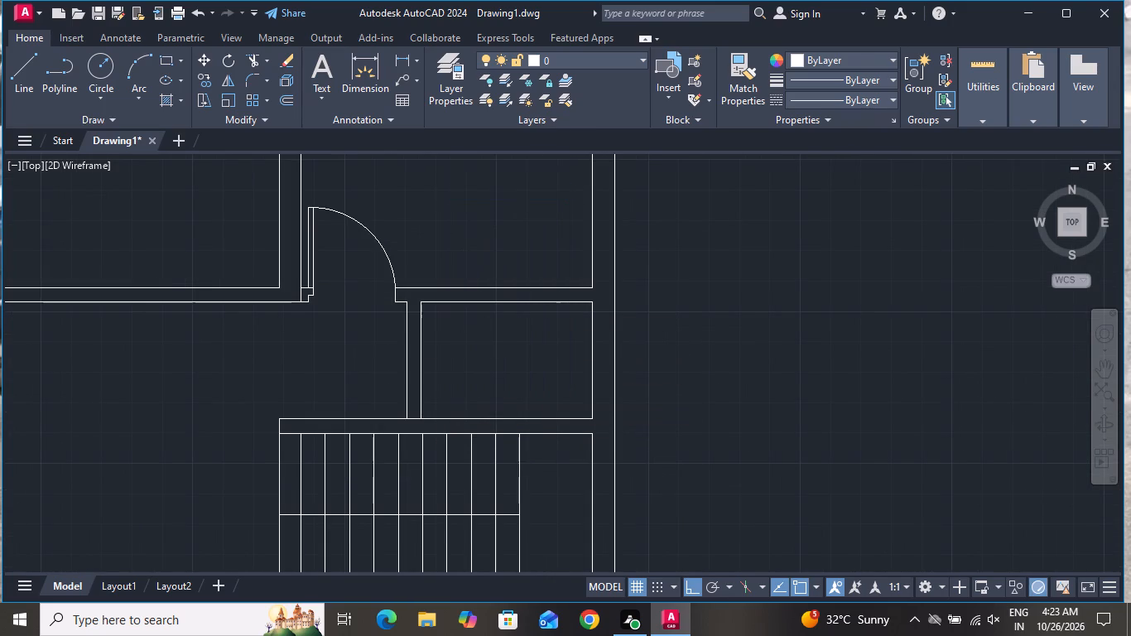
pyautogui.write('O')
pyautogui.press('space')
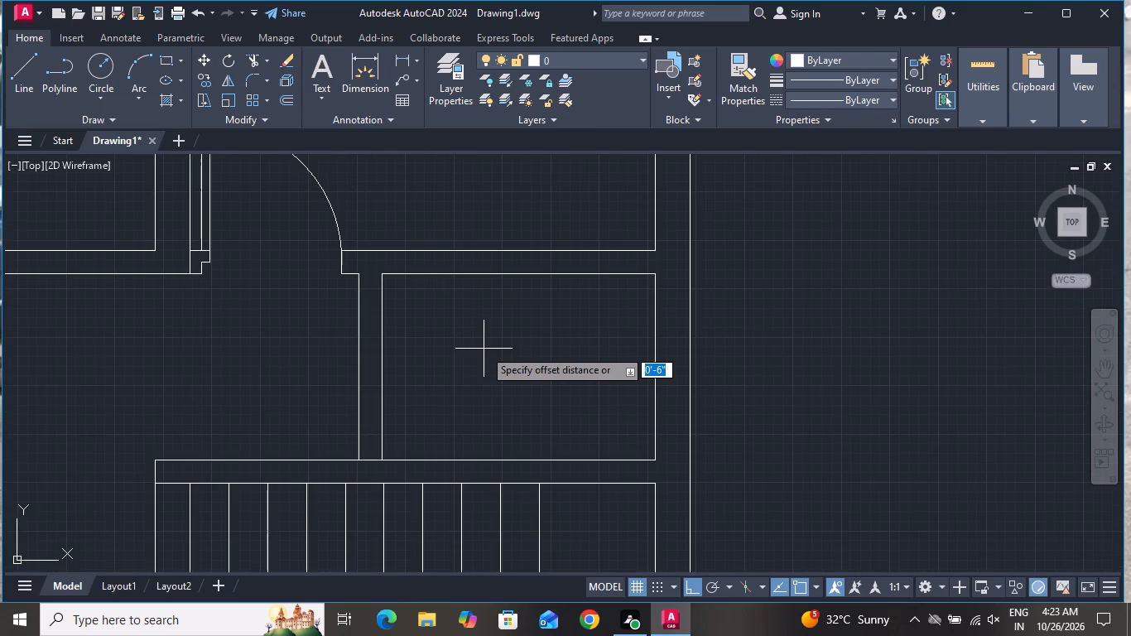
pyautogui.press('3')
pyautogui.hotkey('shift', '"')
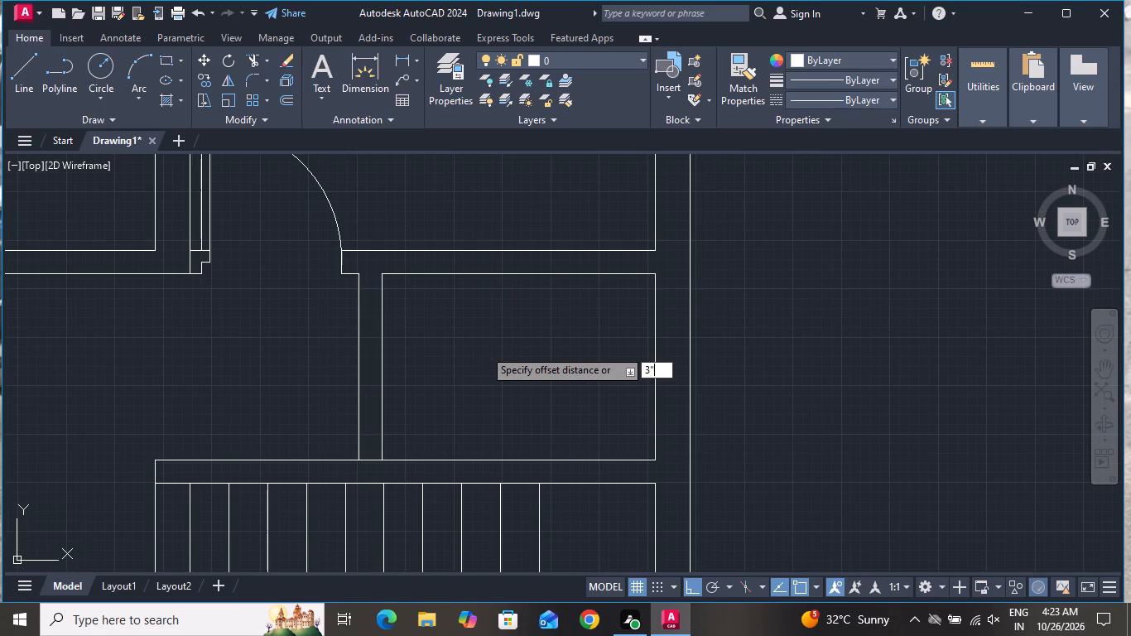
pyautogui.press('Return')
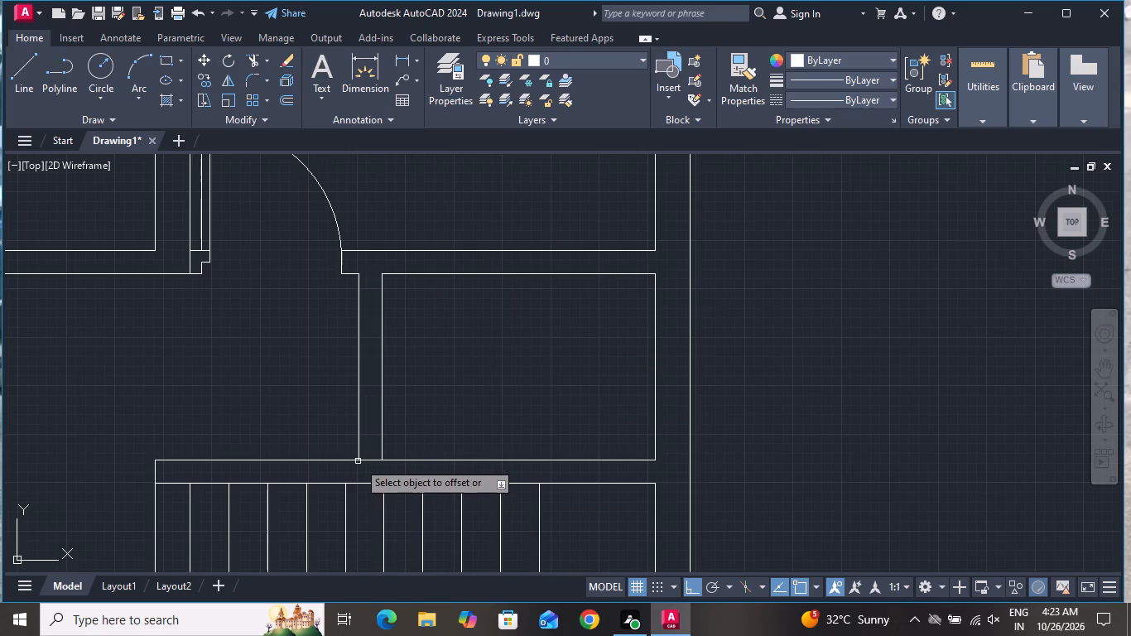
pyautogui.click(370, 461)
pyautogui.click(370, 437)
pyautogui.rightClick(429, 382)
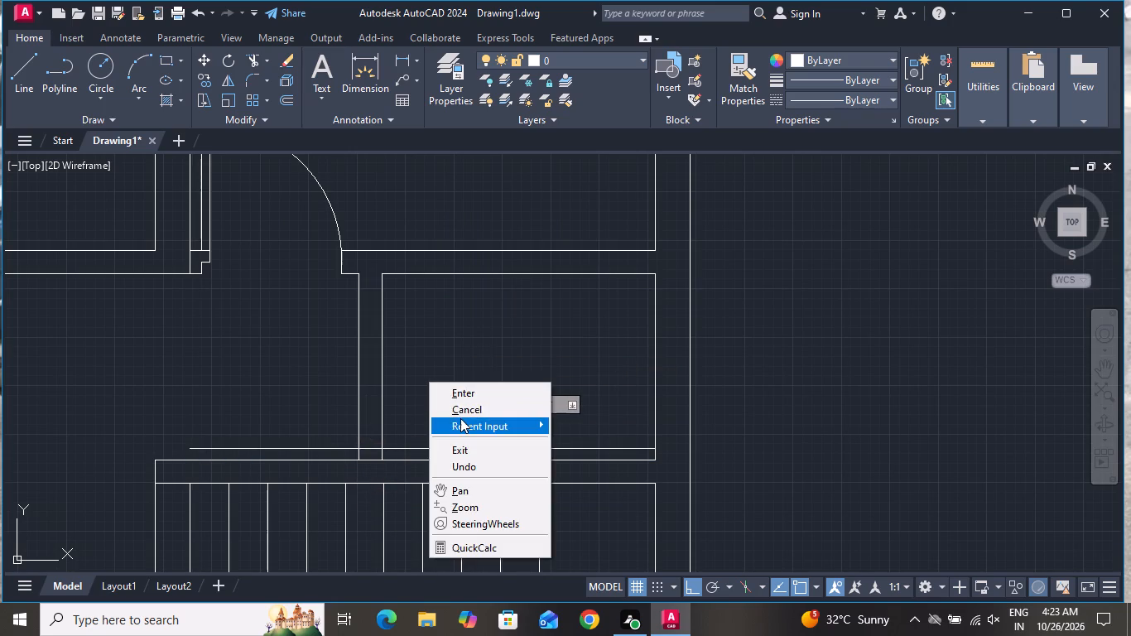
pyautogui.click(458, 409)
# Trim the offset line on both sides of the short wall, keeping only the jamb segment between its two lines.
pyautogui.click(251, 56)
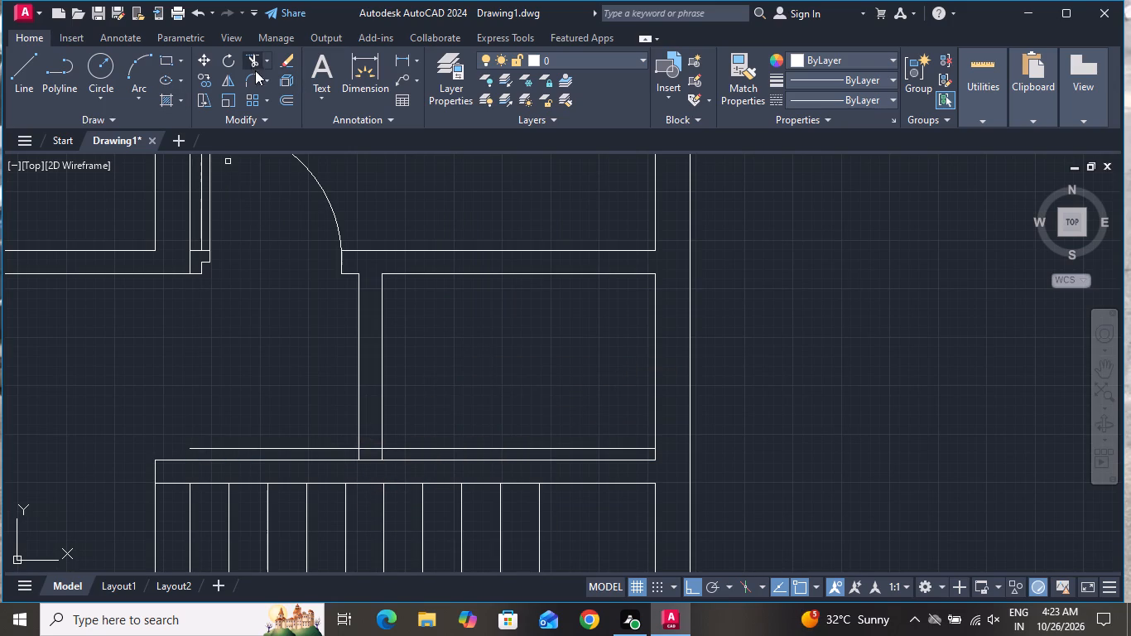
pyautogui.click(273, 453)
pyautogui.click(279, 423)
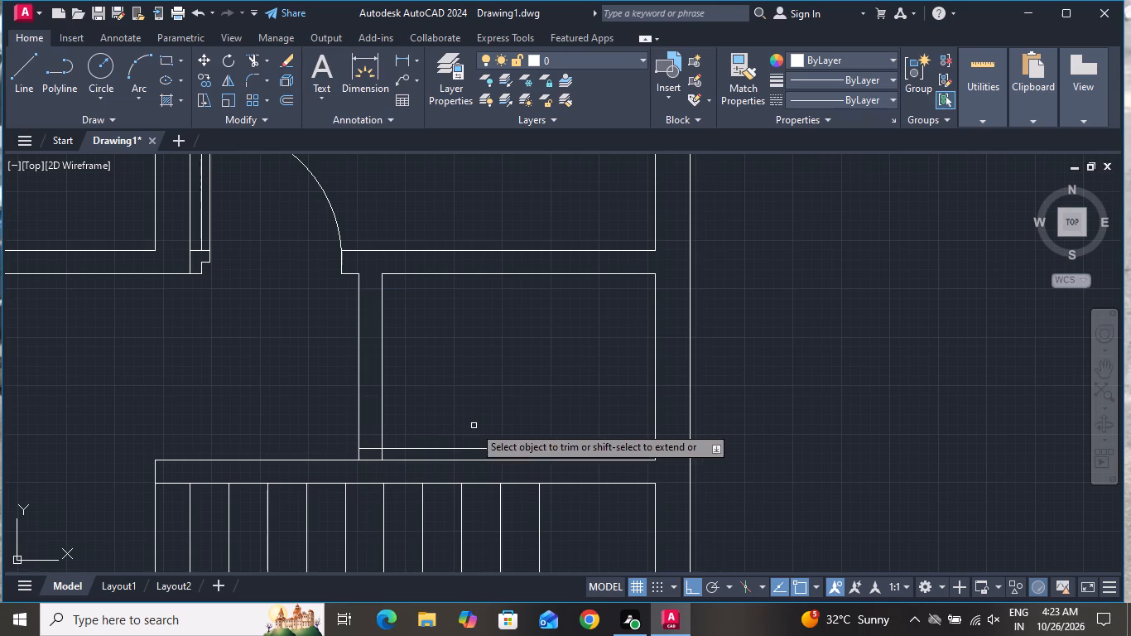
pyautogui.click(472, 428)
pyautogui.click(474, 458)
pyautogui.rightClick(472, 388)
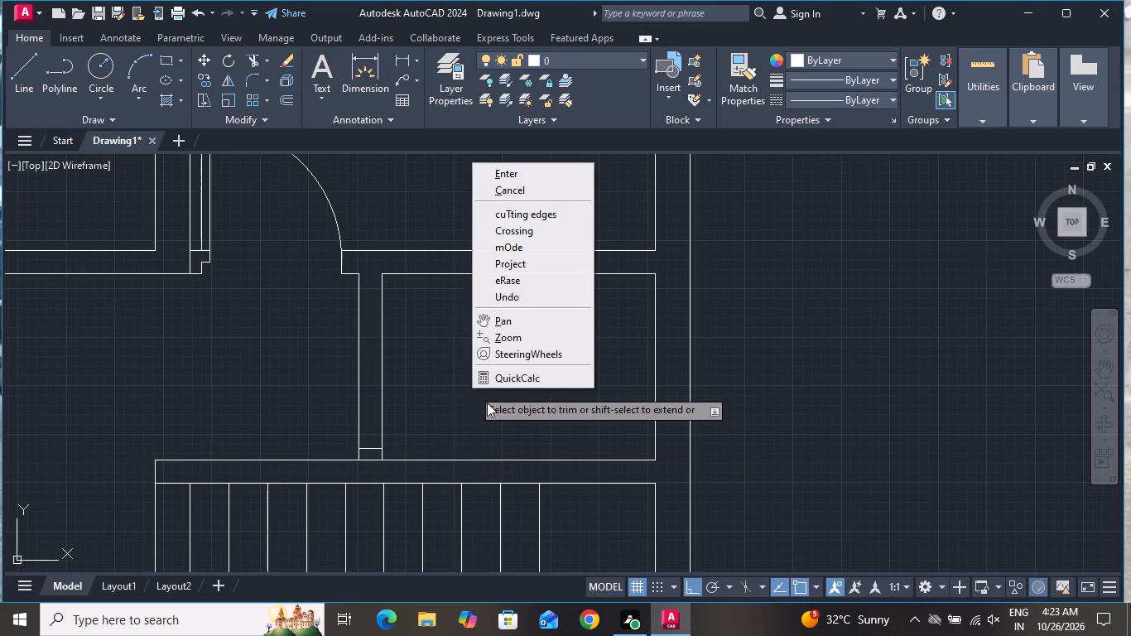
pyautogui.click(510, 192)
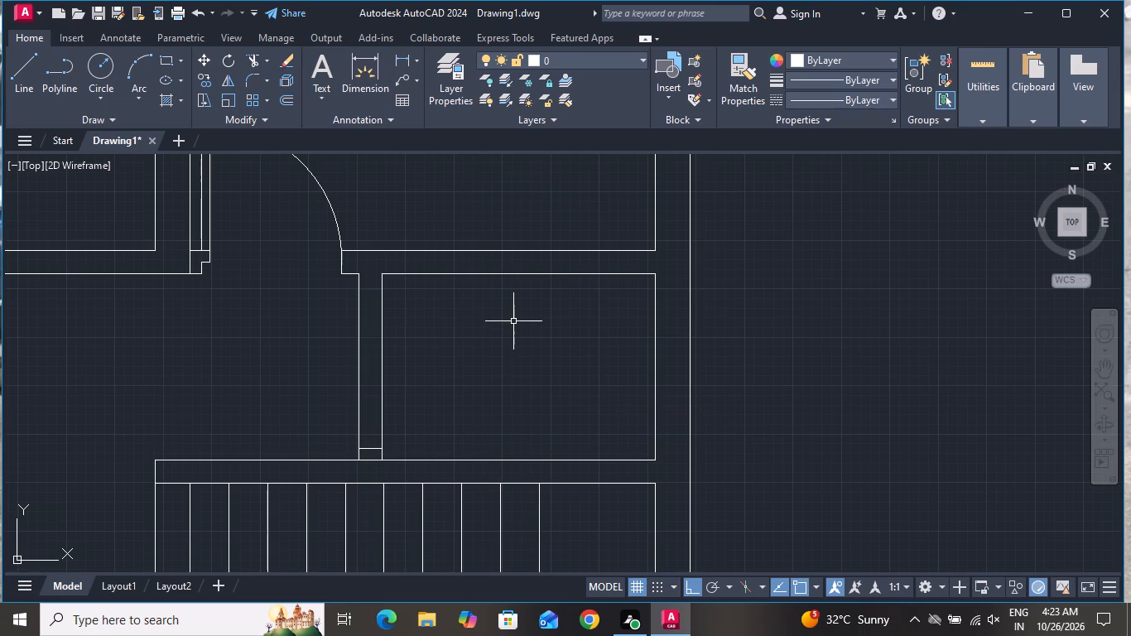
# Offset the jamb segment 2'6" to the north to mark the door opening's other jamb in the short wall.
pyautogui.write("O 2'")
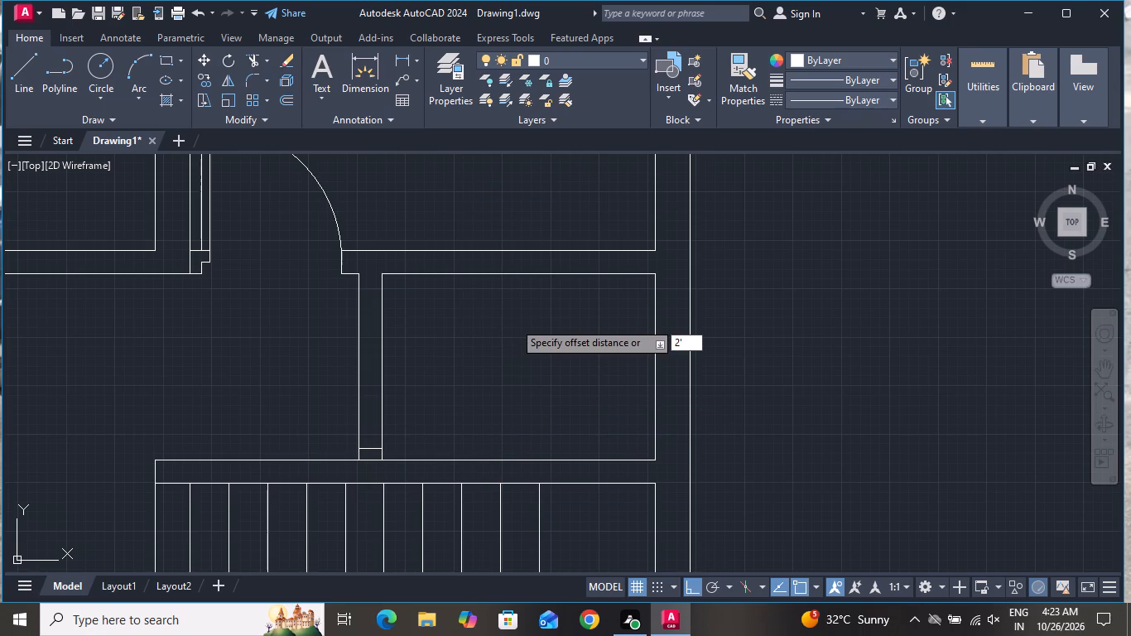
pyautogui.press('6')
pyautogui.hotkey('shift', '"')
pyautogui.press('Return')
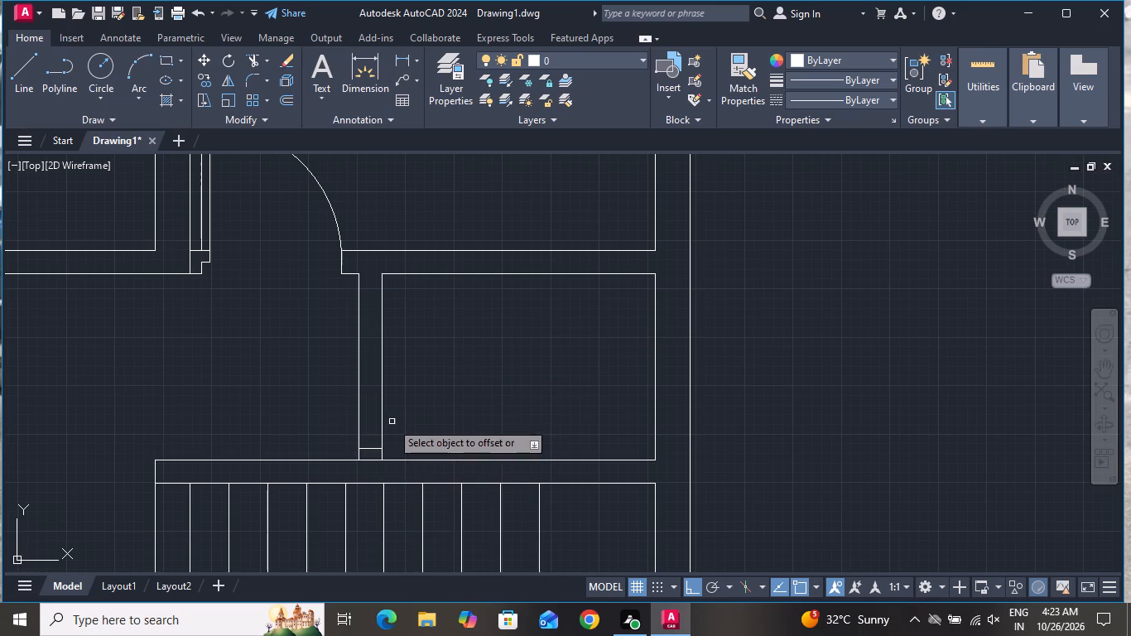
pyautogui.scroll(1, 355, 458)
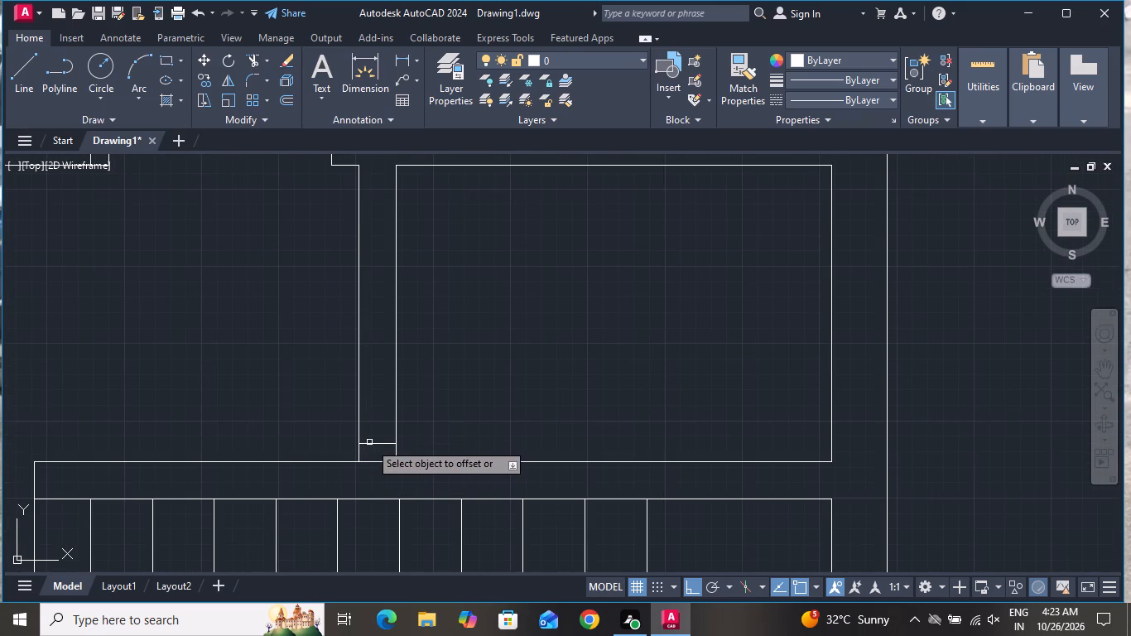
pyautogui.click(369, 442)
pyautogui.click(358, 374)
pyautogui.rightClick(371, 348)
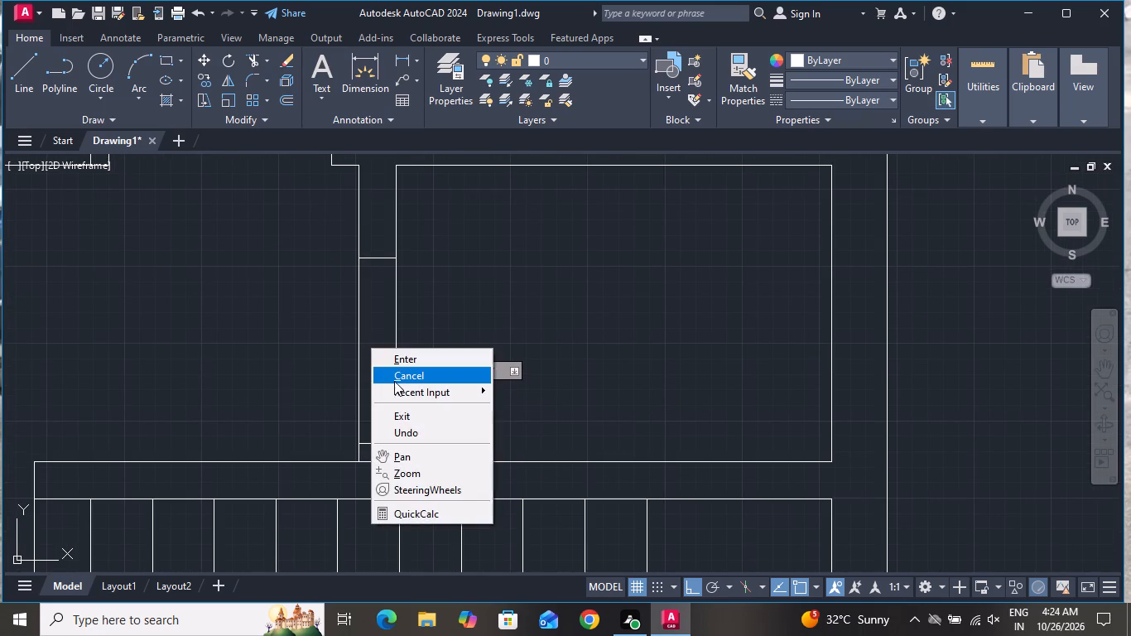
pyautogui.click(394, 381)
# Draw a horizontal door leaf line 2'6" long to the east from the midpoint of the south jamb.
pyautogui.click(19, 84)
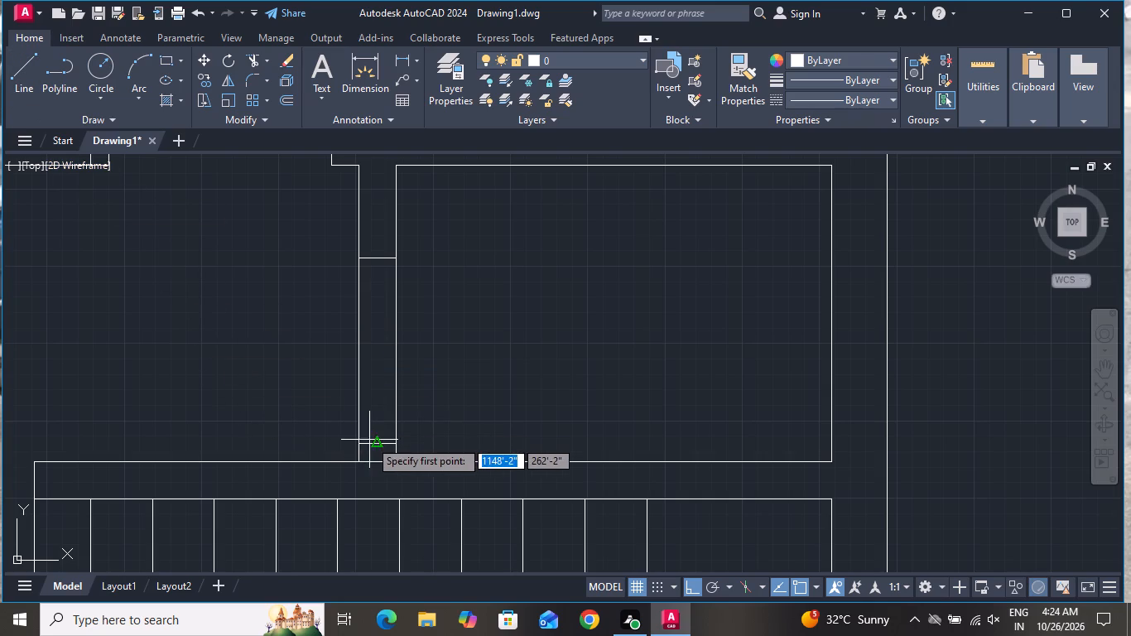
pyautogui.click(374, 439)
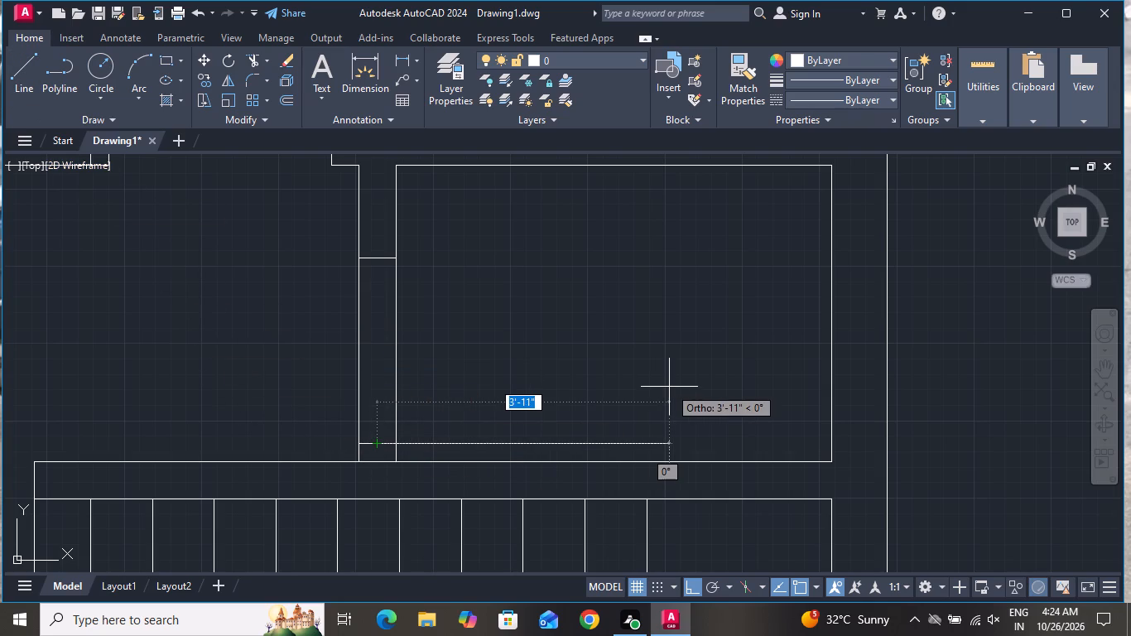
pyautogui.write("2'")
pyautogui.press('6')
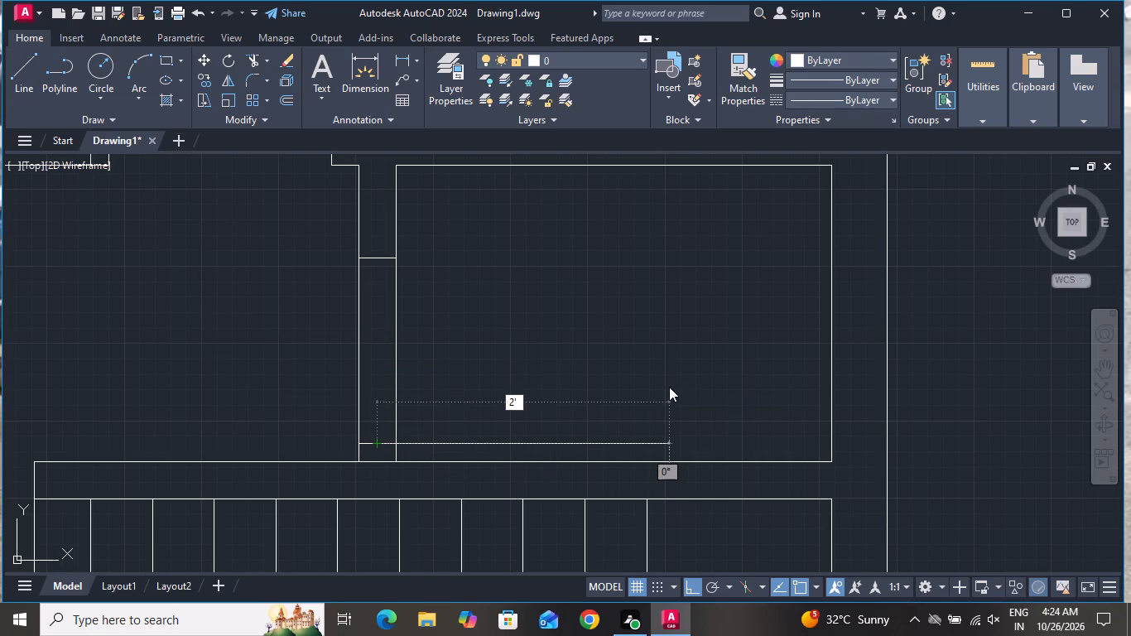
pyautogui.hotkey('shift', '"')
pyautogui.press('Return')
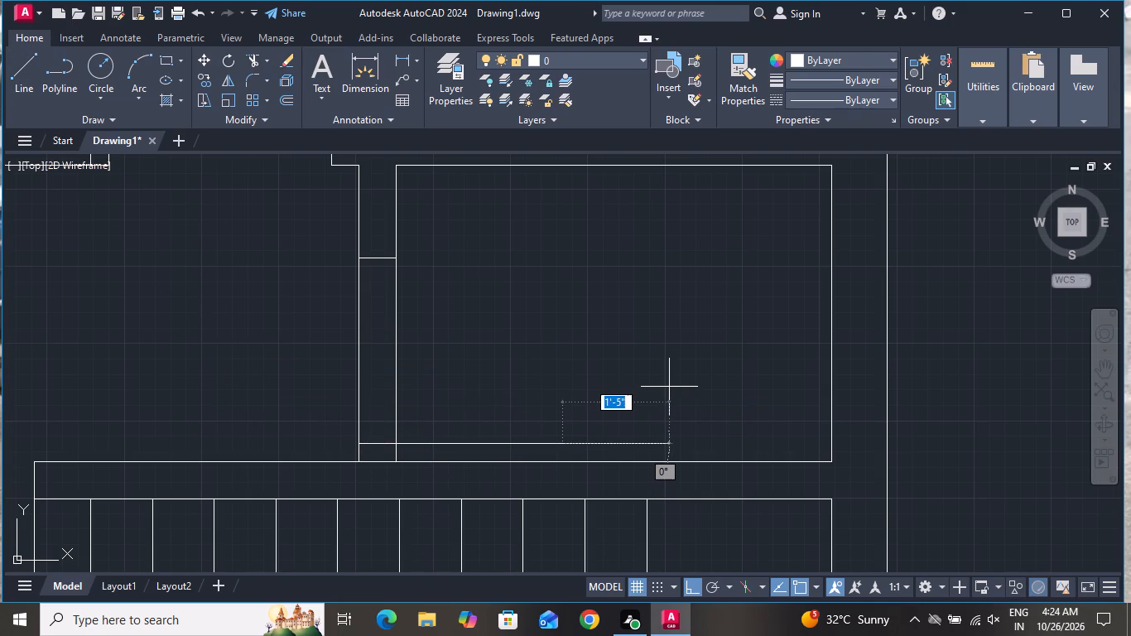
pyautogui.rightClick(581, 320)
pyautogui.click(597, 350)
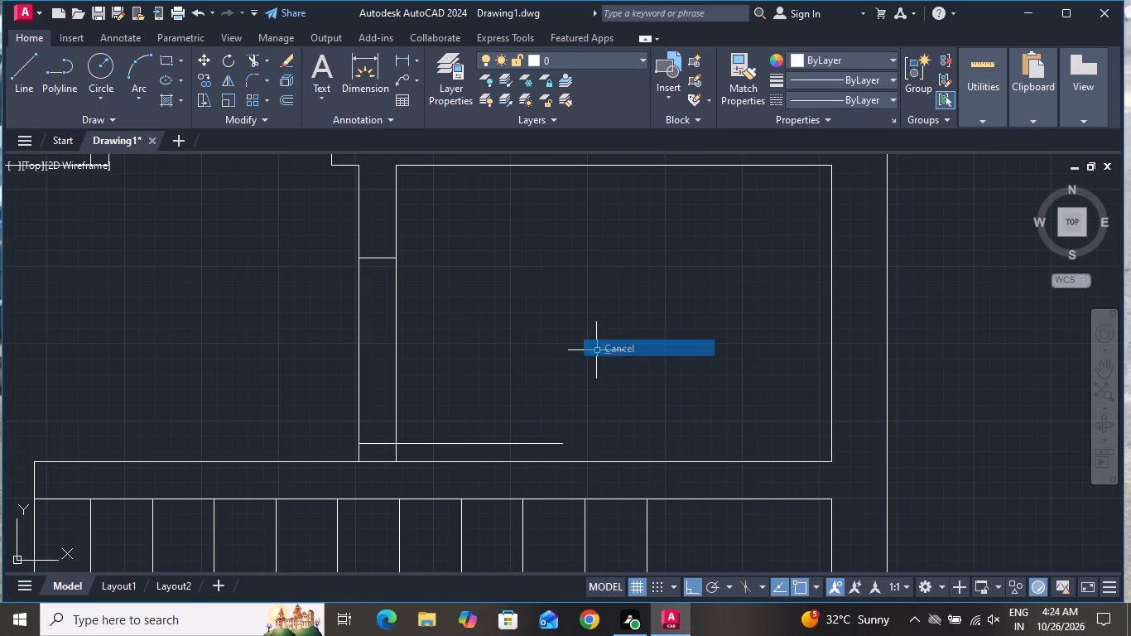
# Offset the door leaf line 2" to the north to give the leaf its thickness.
pyautogui.write('O')
pyautogui.press('space')
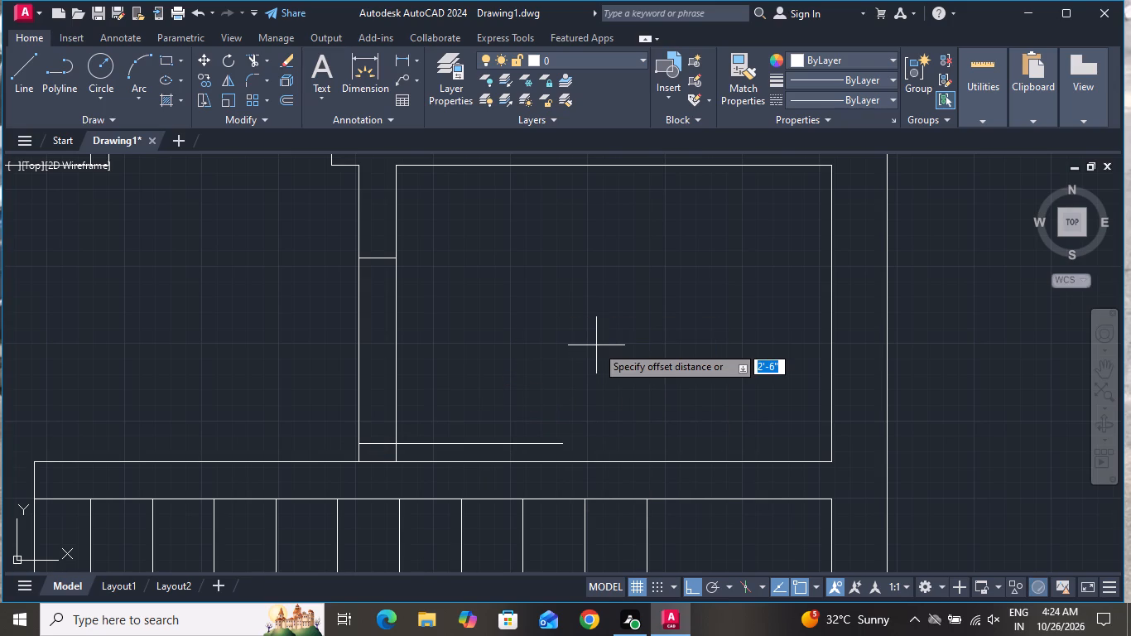
pyautogui.press('2')
pyautogui.hotkey('shift', '"')
pyautogui.press('Return')
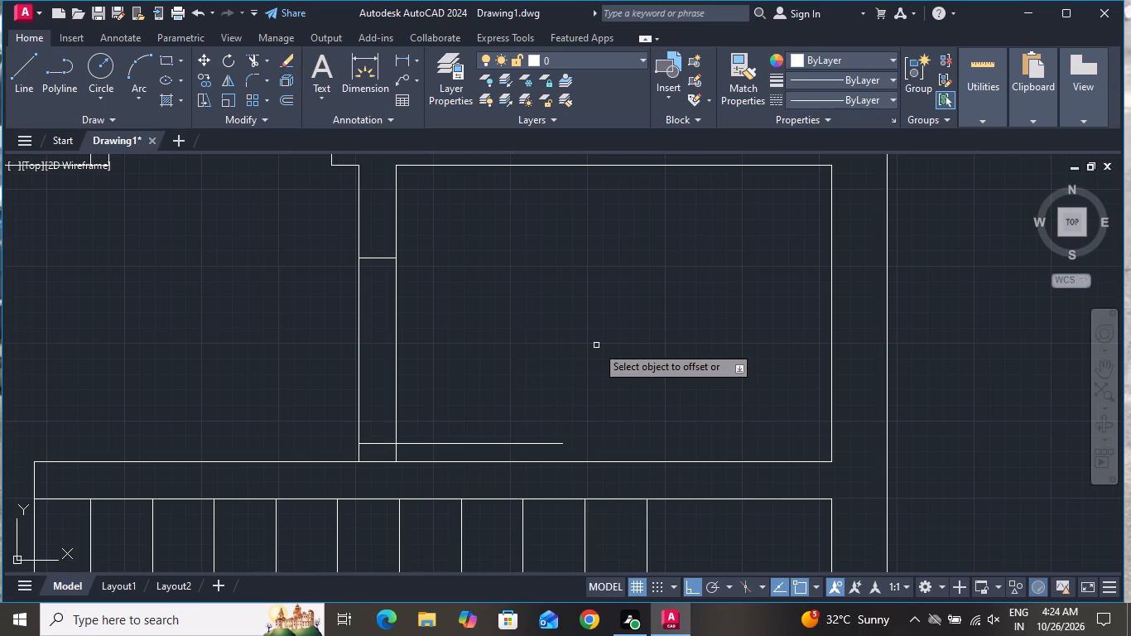
pyautogui.scroll(1, 465, 435)
pyautogui.click(464, 448)
pyautogui.click(459, 431)
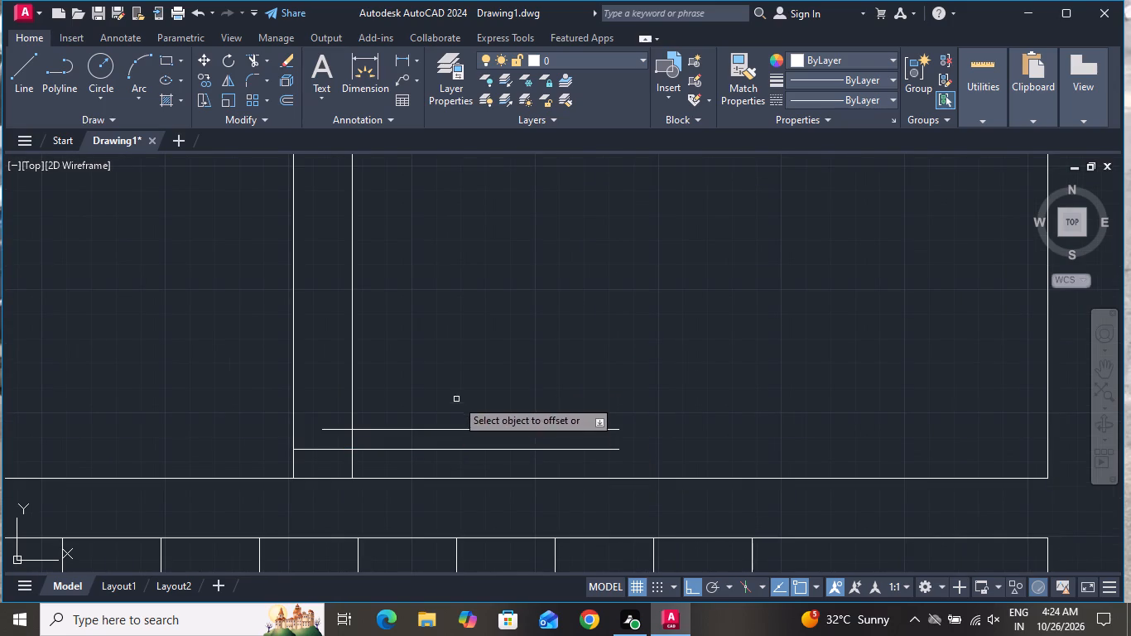
pyautogui.rightClick(455, 397)
pyautogui.click(464, 421)
pyautogui.scroll(-2, 410, 412)
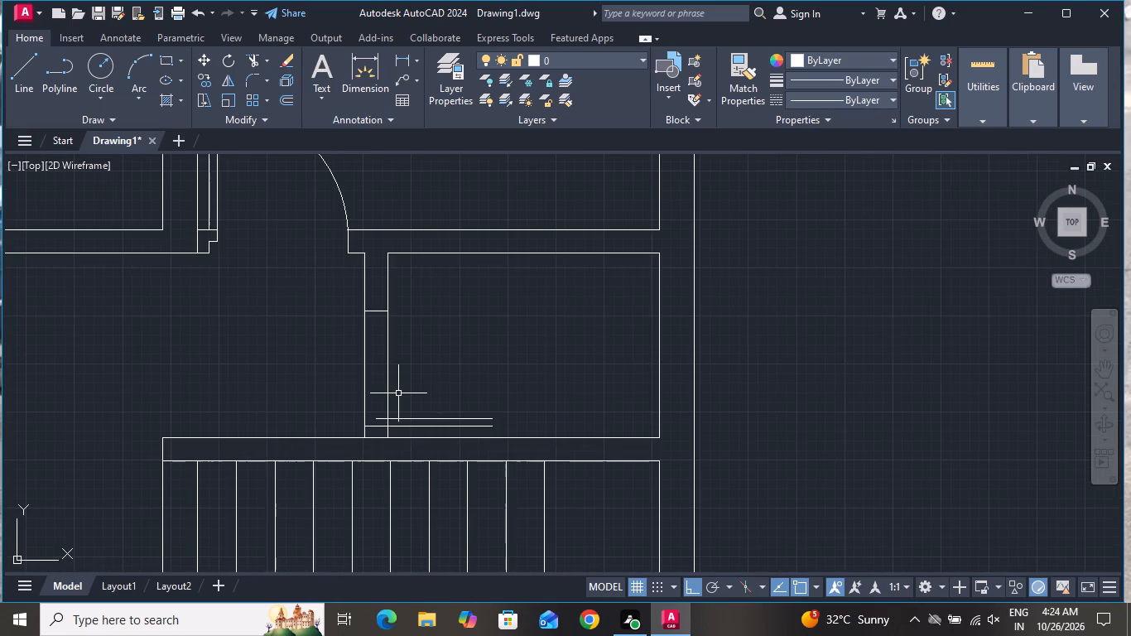
# Draw the door swing as a three-point arc from the north jamb through the leaf's east end points.
pyautogui.write('A')
pyautogui.press('space')
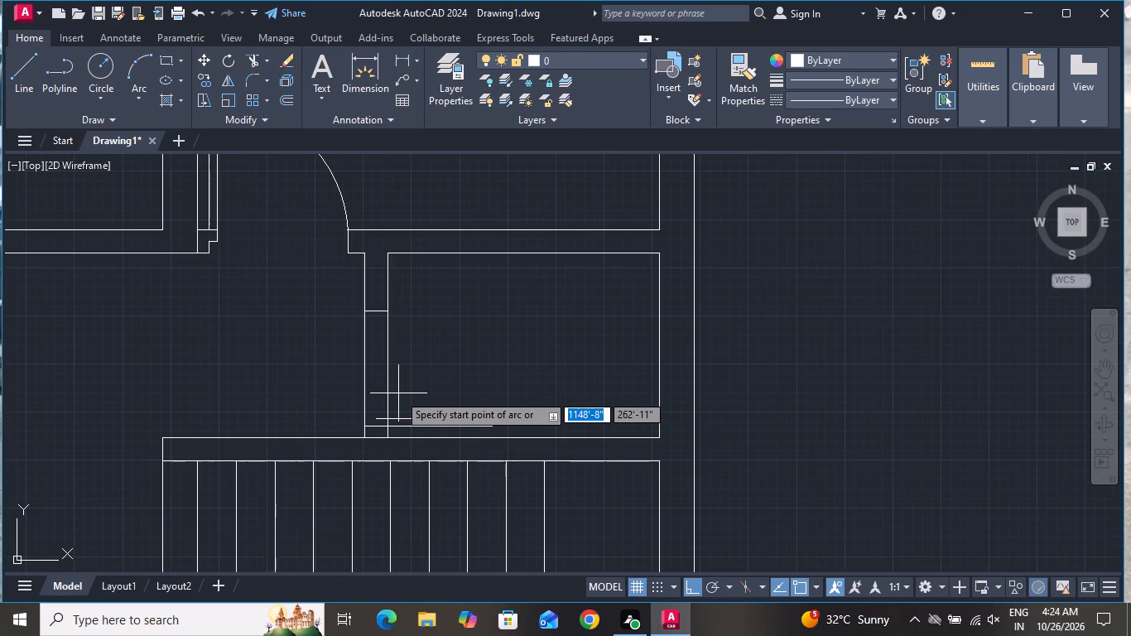
pyautogui.click(378, 310)
pyautogui.scroll(3, 492, 425)
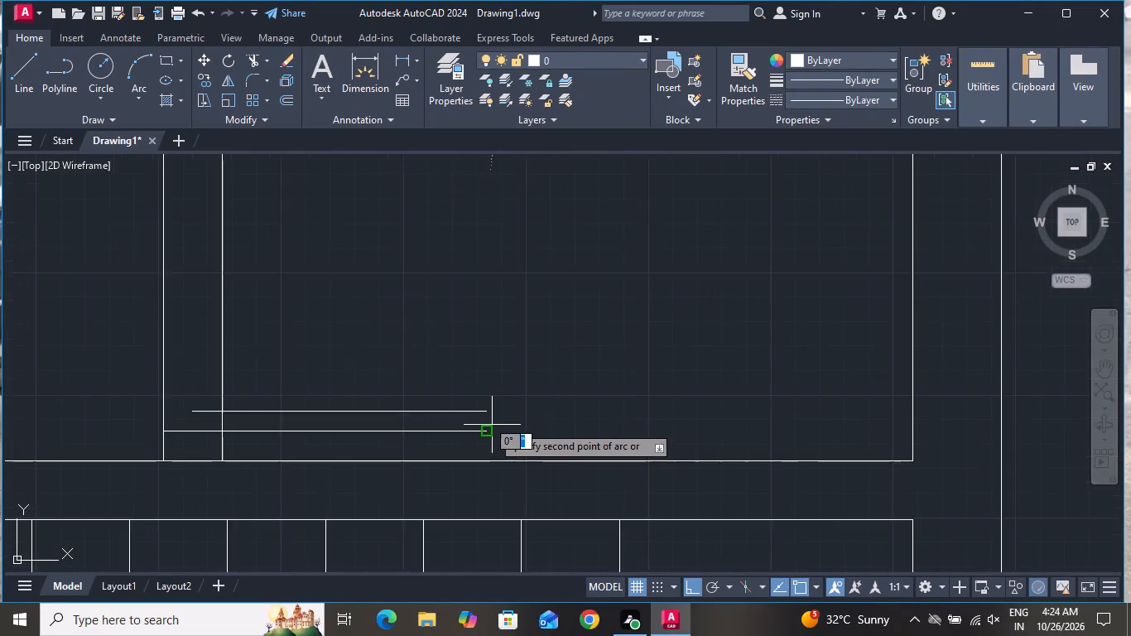
pyautogui.click(484, 402)
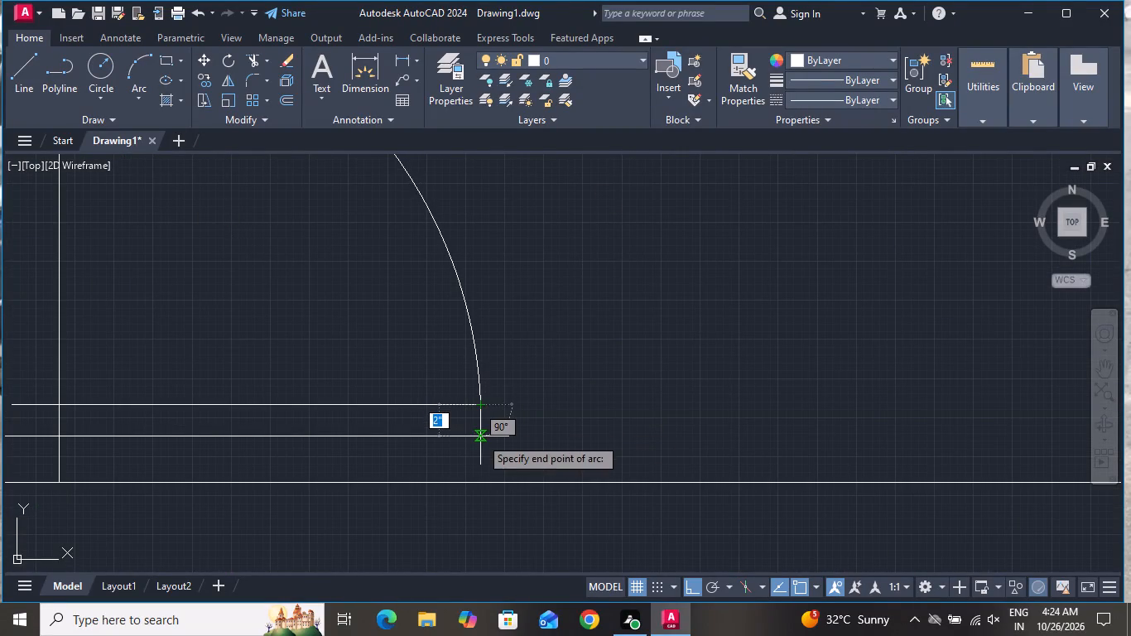
pyautogui.click(480, 437)
pyautogui.scroll(-3, 530, 415)
# Close the west end of the door leaf with a short vertical line between its two lines.
pyautogui.click(12, 72)
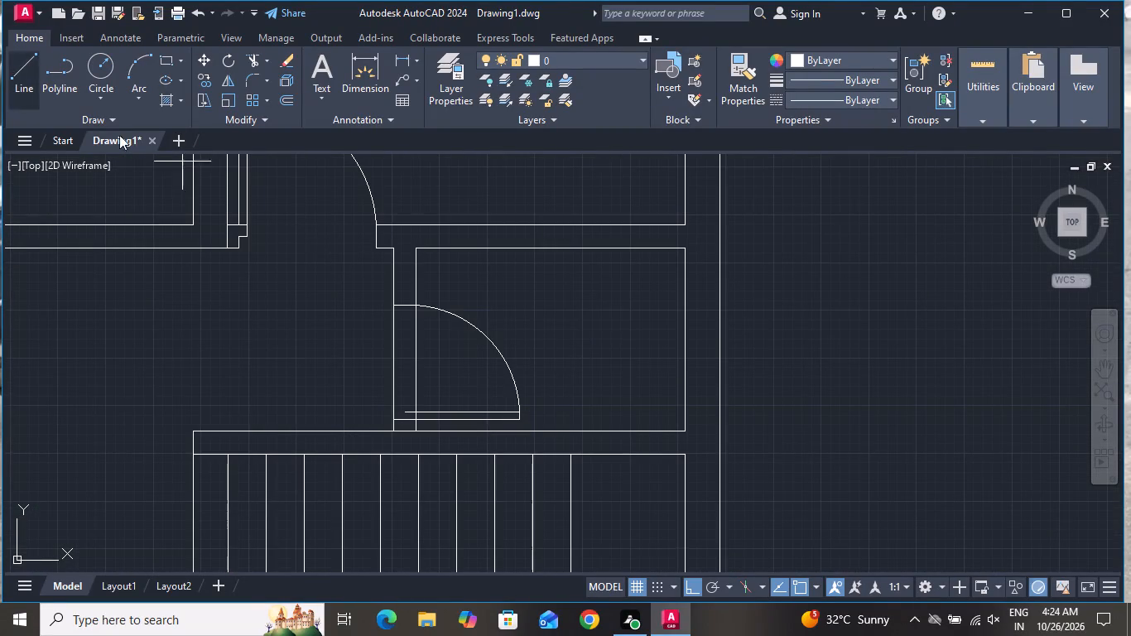
pyautogui.scroll(3, 452, 407)
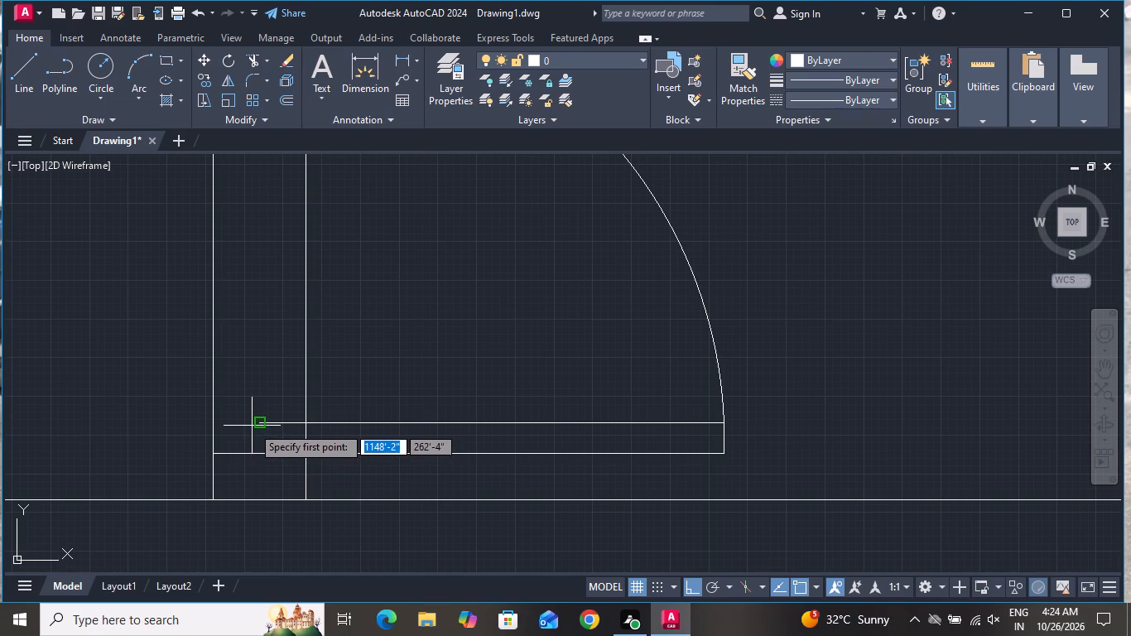
pyautogui.click(258, 423)
pyautogui.click(262, 453)
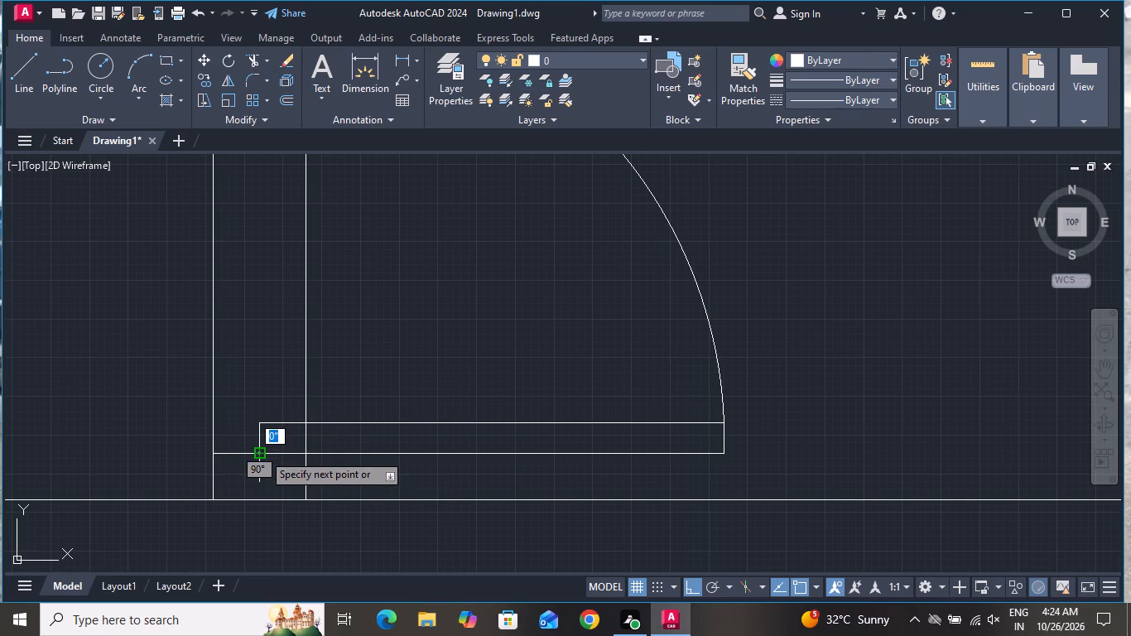
pyautogui.rightClick(262, 454)
pyautogui.click(315, 301)
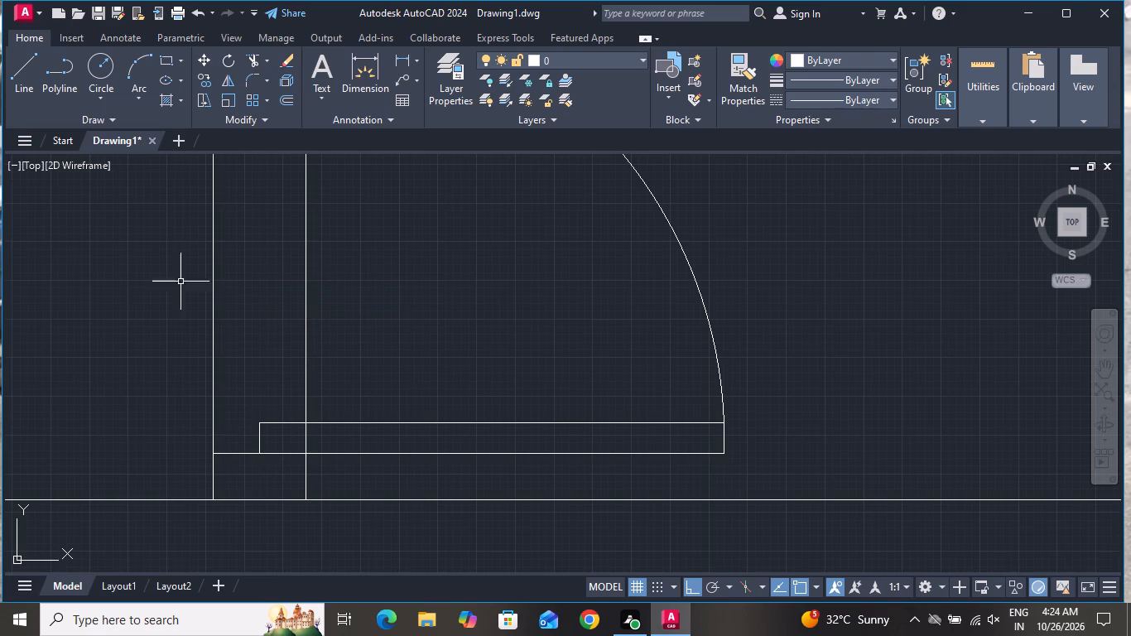
# Trim the lower leaf line inside the wall and both wall lines across the door opening.
pyautogui.click(252, 57)
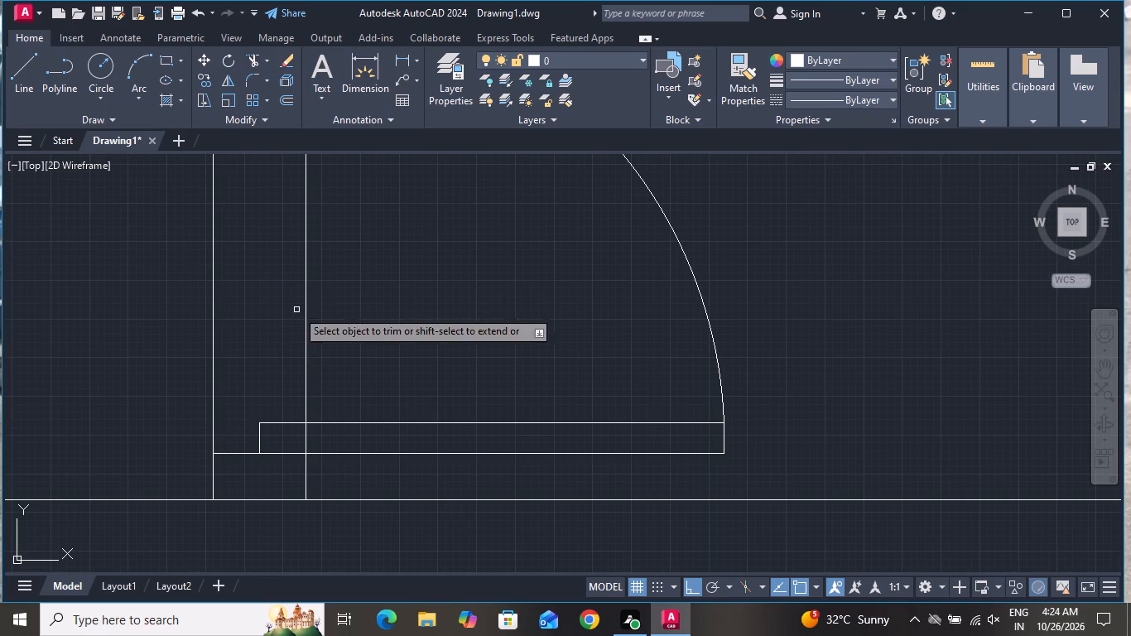
pyautogui.click(286, 439)
pyautogui.click(286, 462)
pyautogui.scroll(-2, 287, 461)
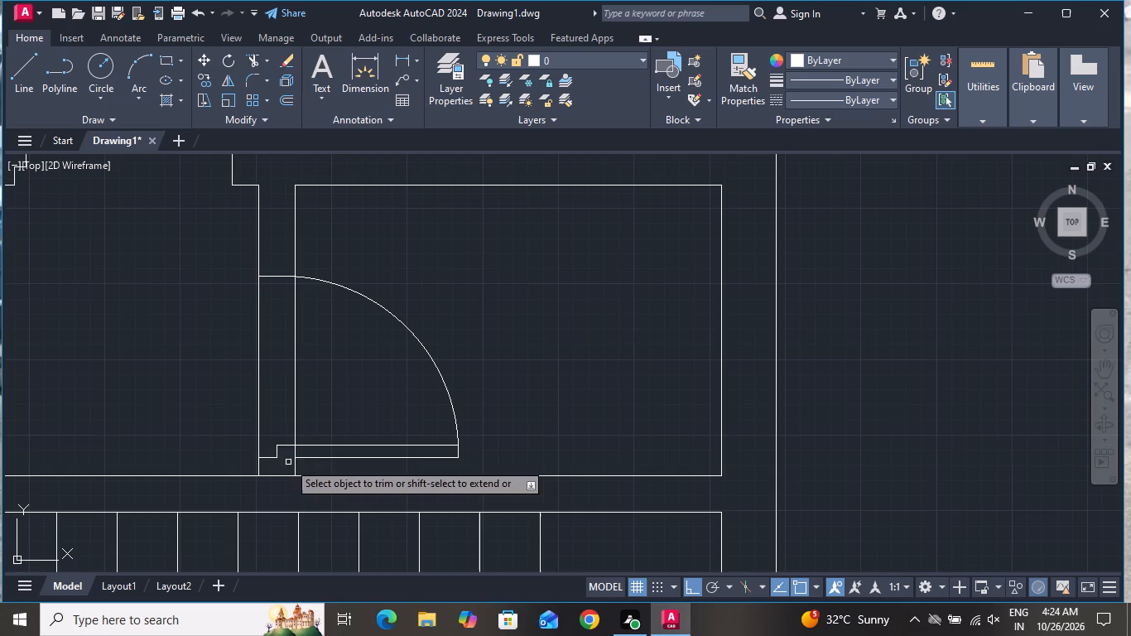
pyautogui.click(339, 393)
pyautogui.click(214, 360)
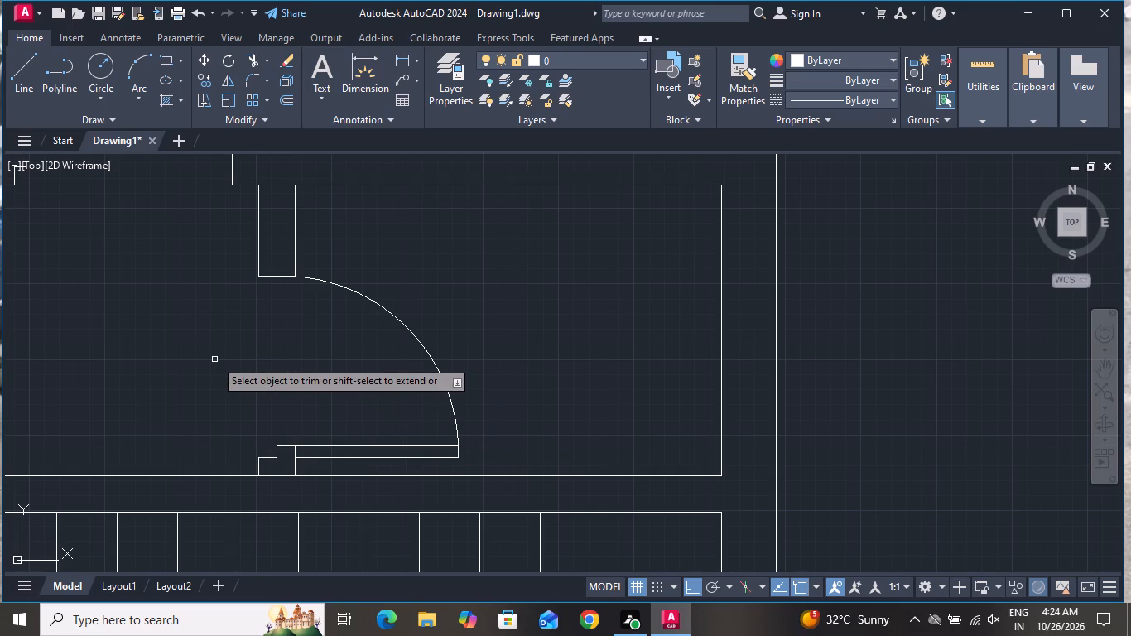
pyautogui.rightClick(219, 367)
pyautogui.click(267, 396)
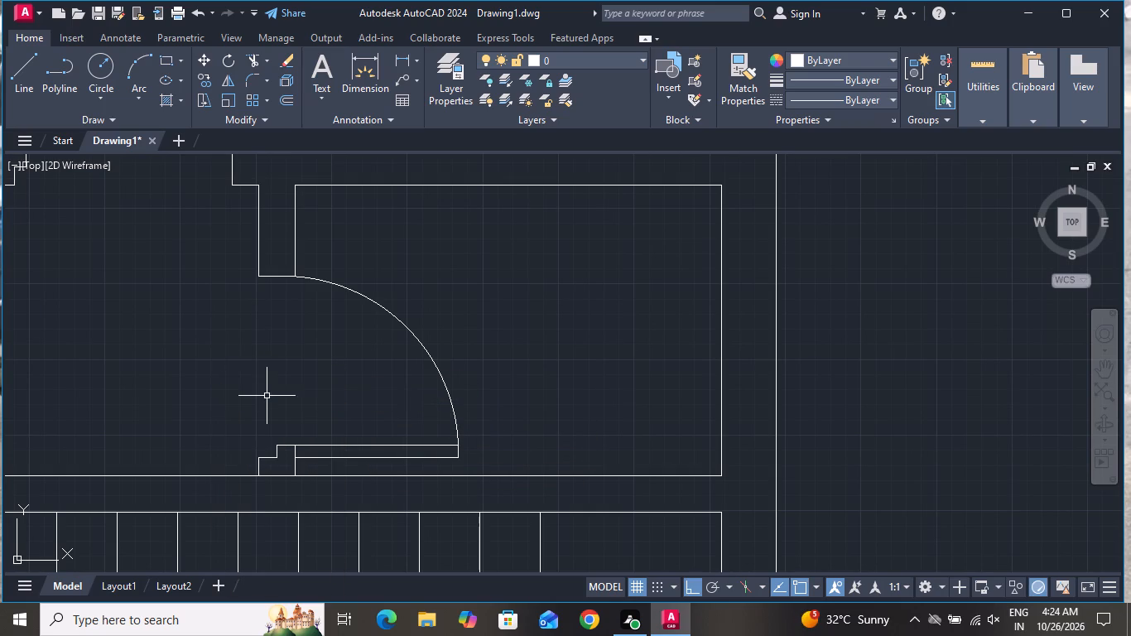
# Draw a rectangle about 1'9" wide by 1'7" high in the small toilet room's southeast corner.
pyautogui.scroll(-2, 272, 410)
pyautogui.scroll(-1, 340, 406)
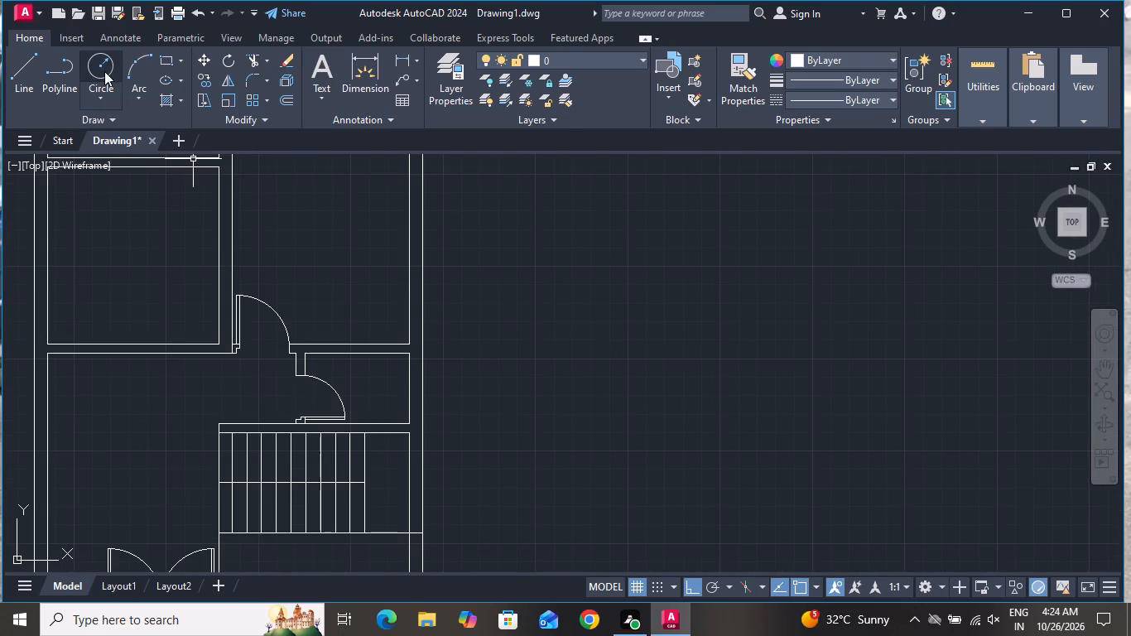
pyautogui.click(165, 60)
pyautogui.scroll(2, 418, 445)
pyautogui.click(394, 392)
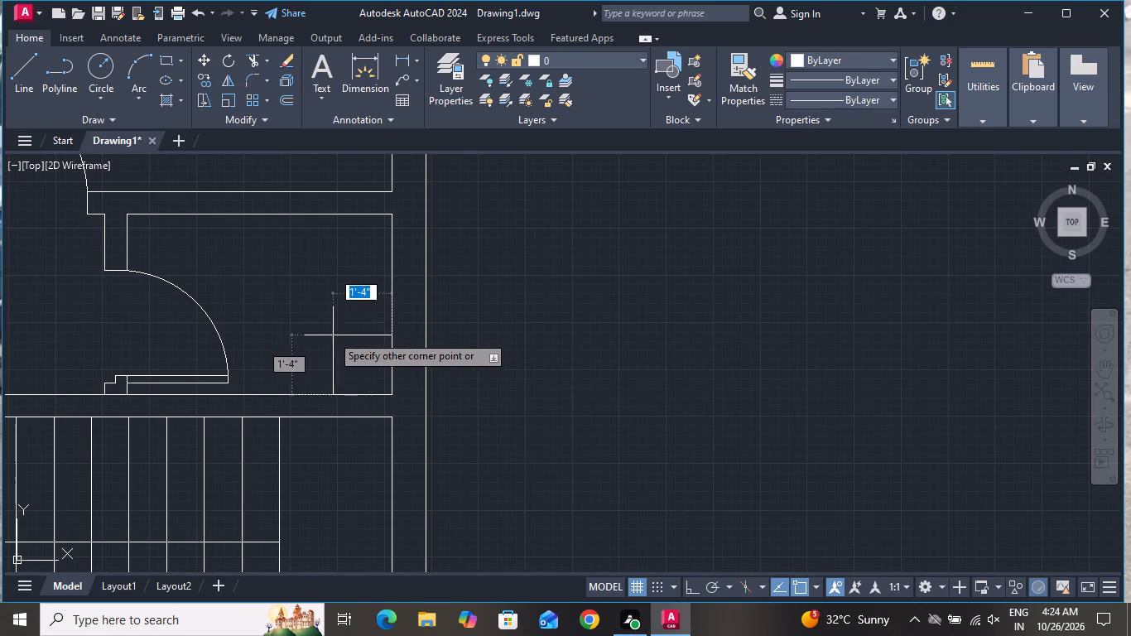
pyautogui.click(314, 325)
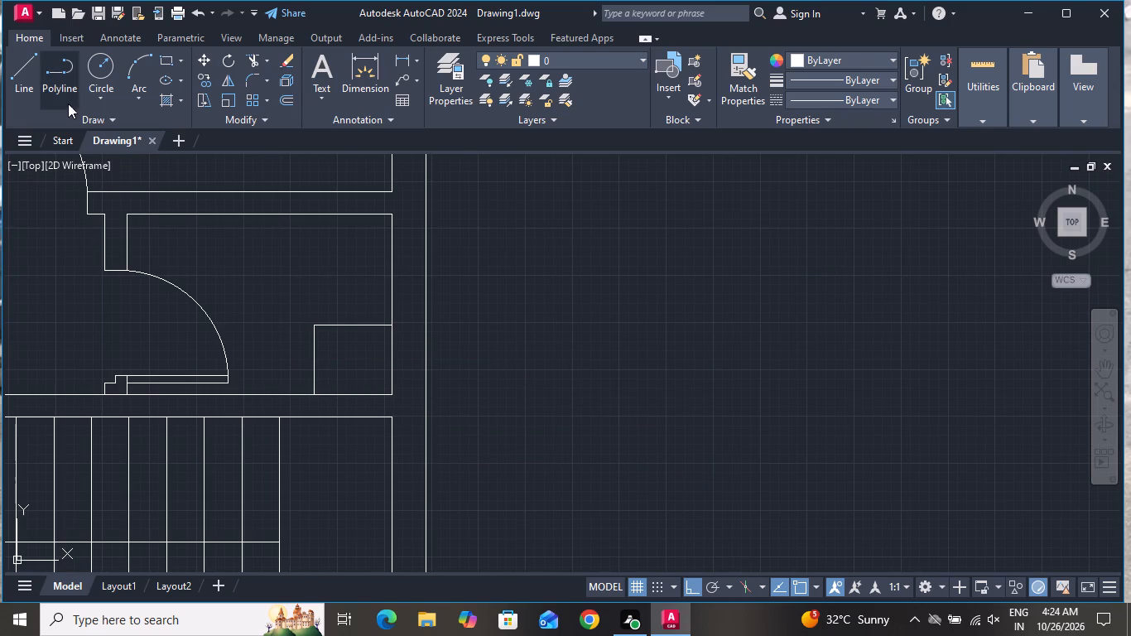
# Load the ACAD_ISO02W100 dashed linetype and make it the current linetype.
pyautogui.click(797, 101)
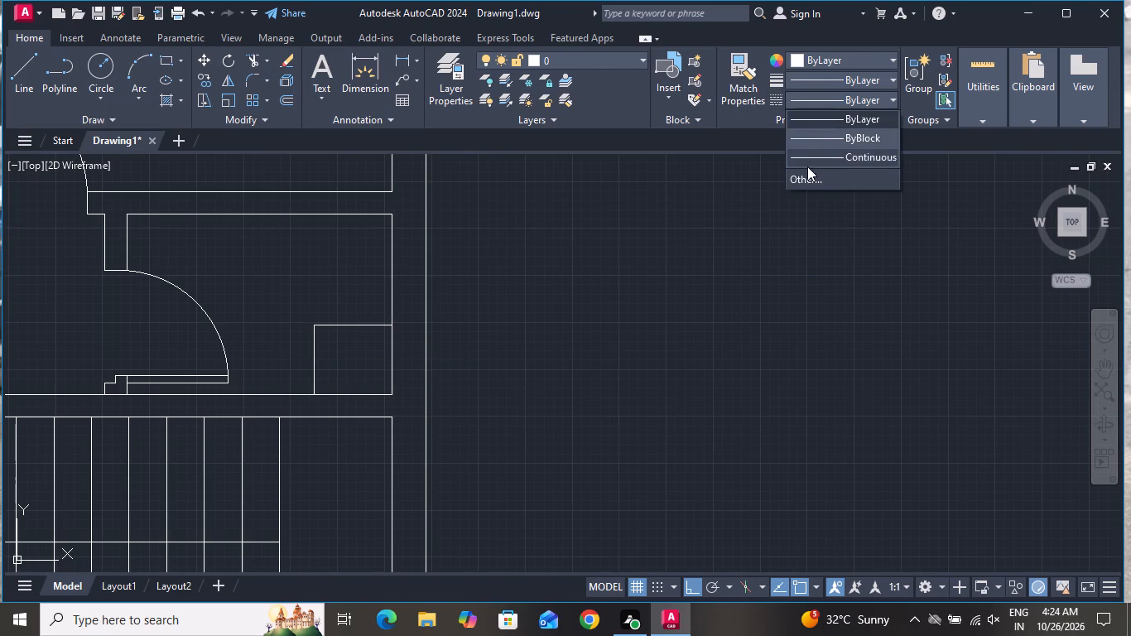
pyautogui.click(806, 178)
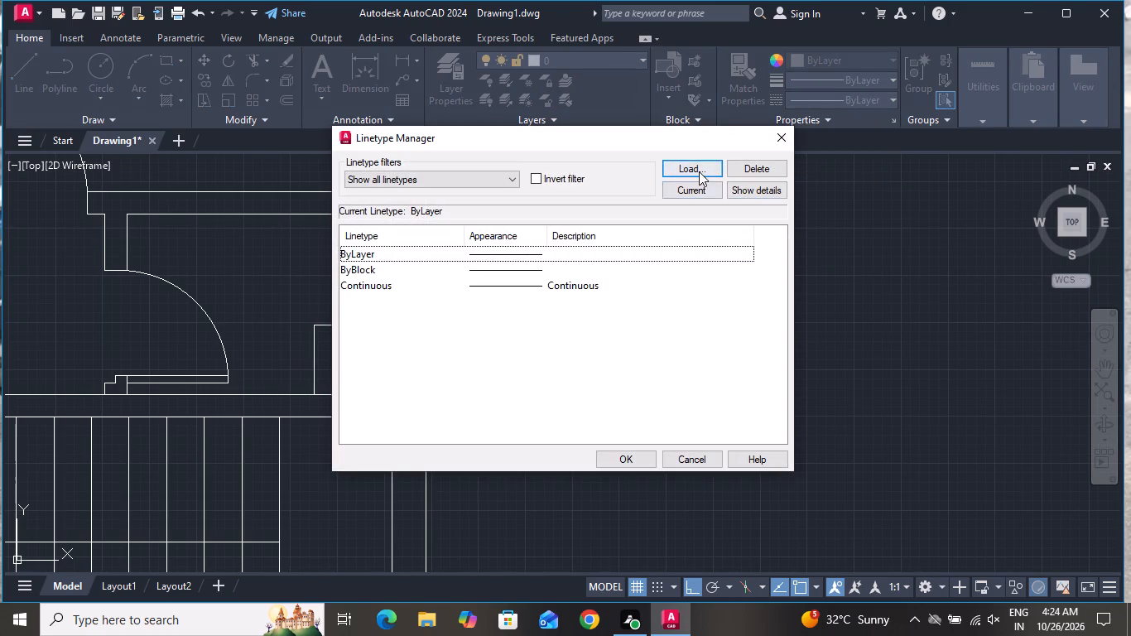
pyautogui.click(699, 171)
pyautogui.click(624, 277)
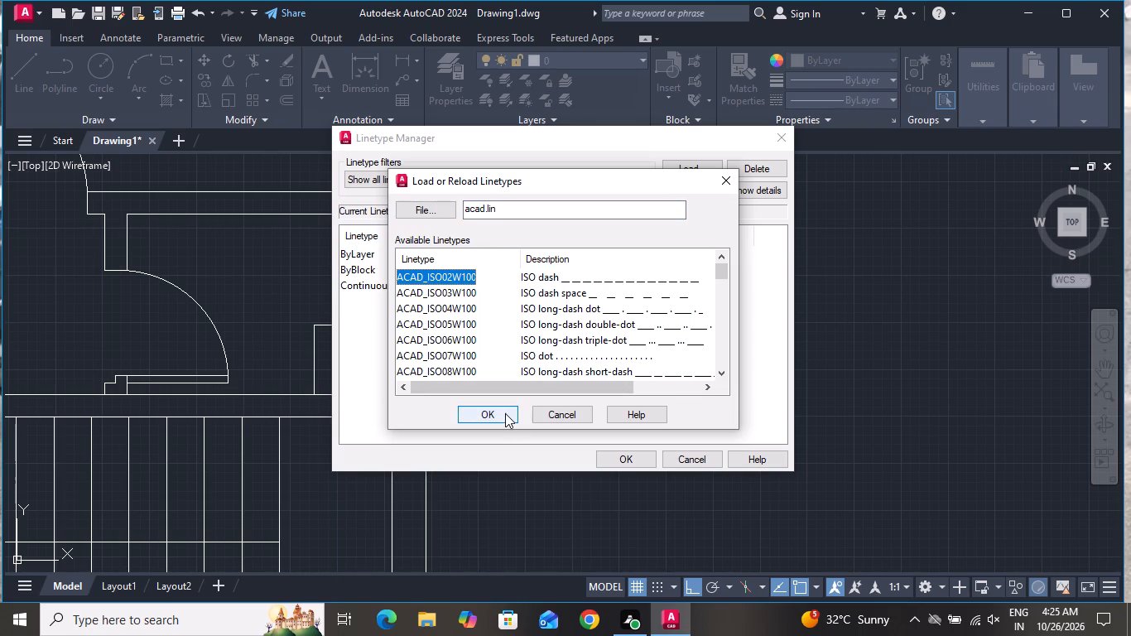
pyautogui.click(505, 412)
pyautogui.click(632, 459)
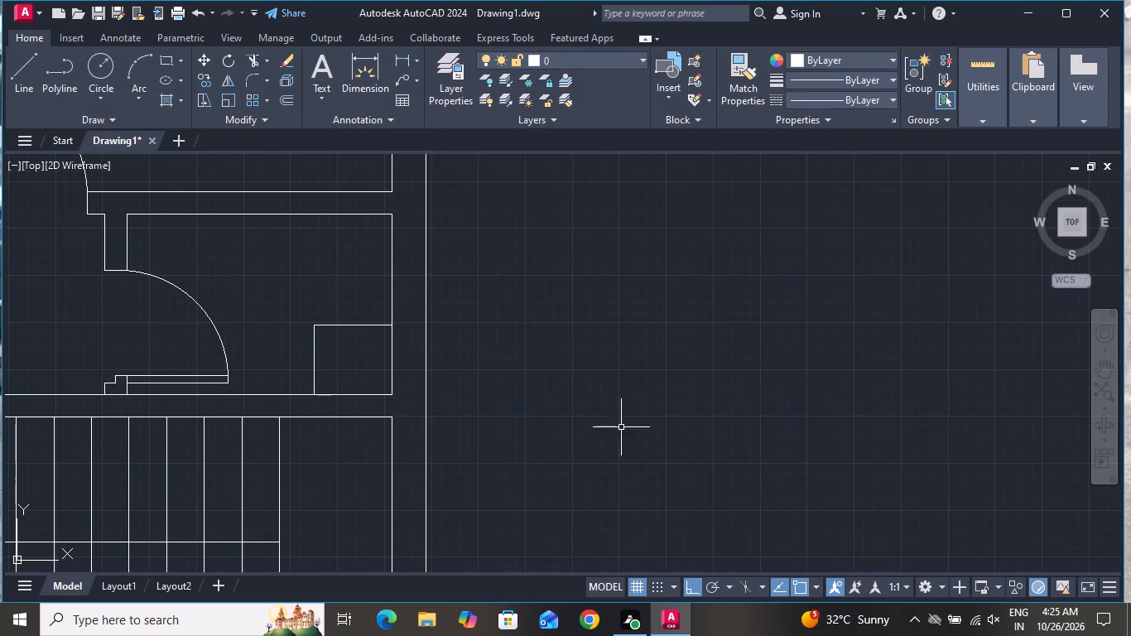
pyautogui.click(835, 102)
pyautogui.click(842, 158)
# Draw two dashed diagonal lines joining the opposite corners of the corner rectangle.
pyautogui.click(23, 75)
pyautogui.scroll(2, 361, 369)
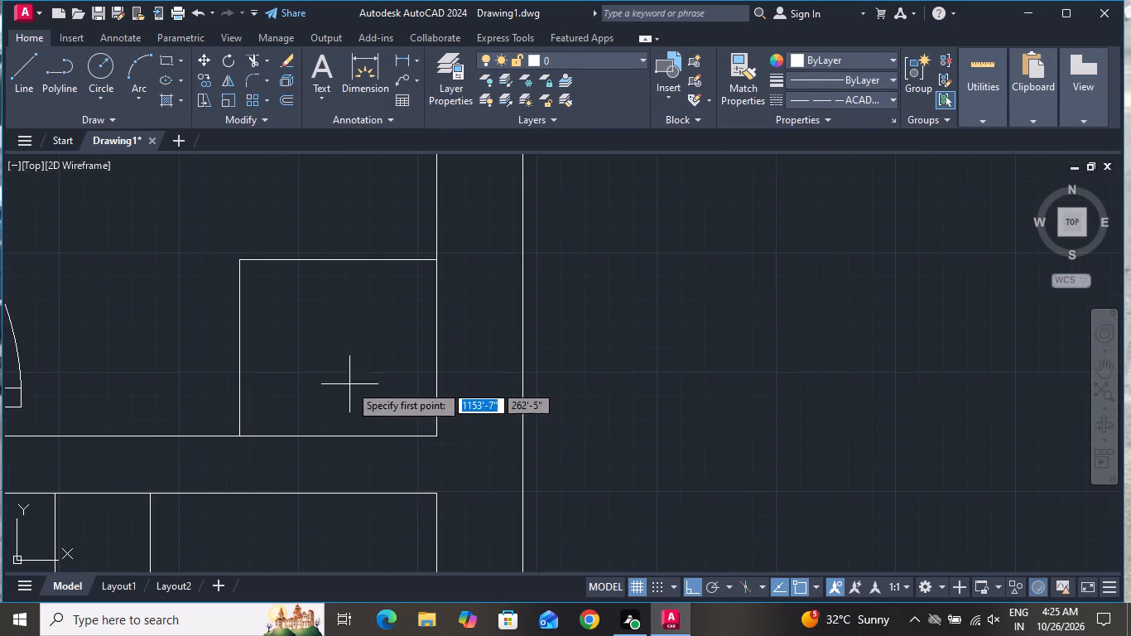
pyautogui.click(239, 435)
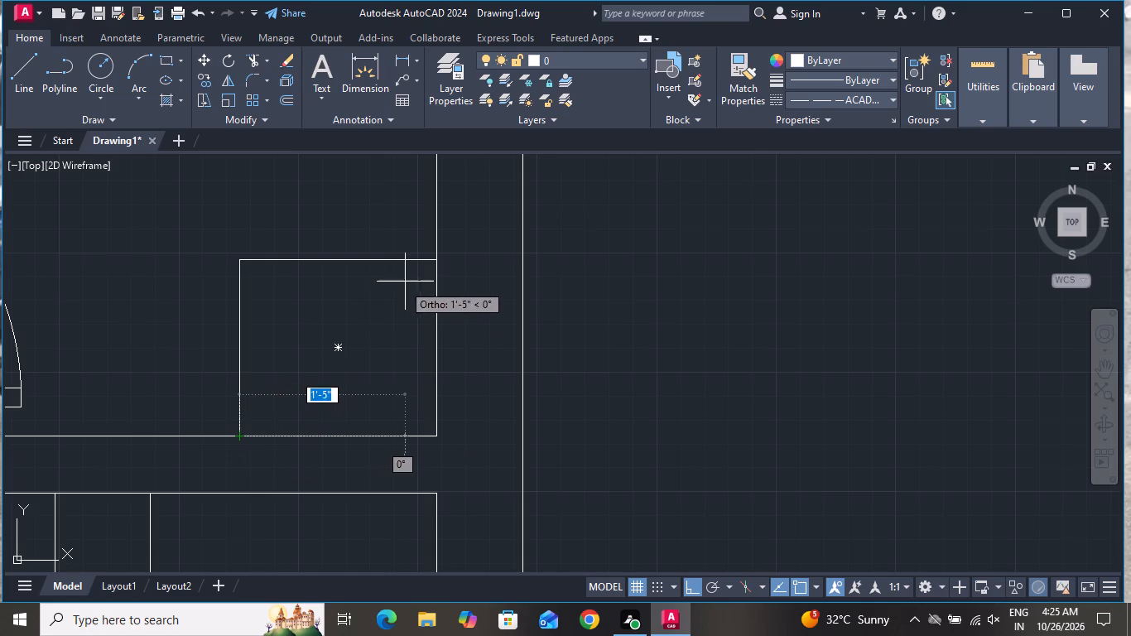
pyautogui.click(431, 262)
pyautogui.rightClick(431, 262)
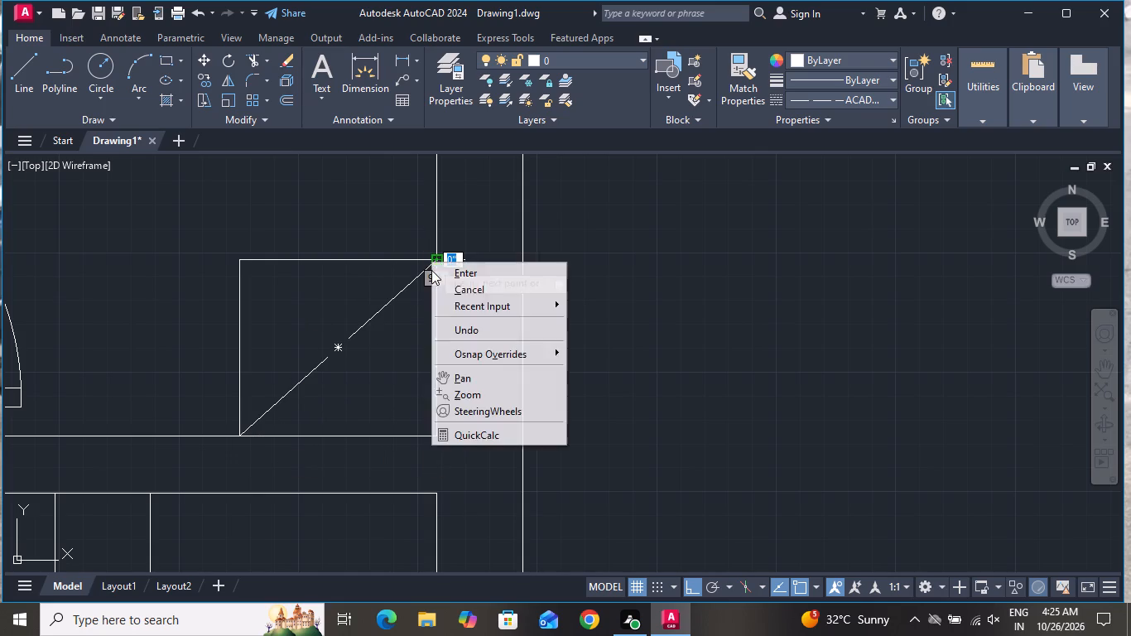
pyautogui.click(437, 288)
pyautogui.click(17, 65)
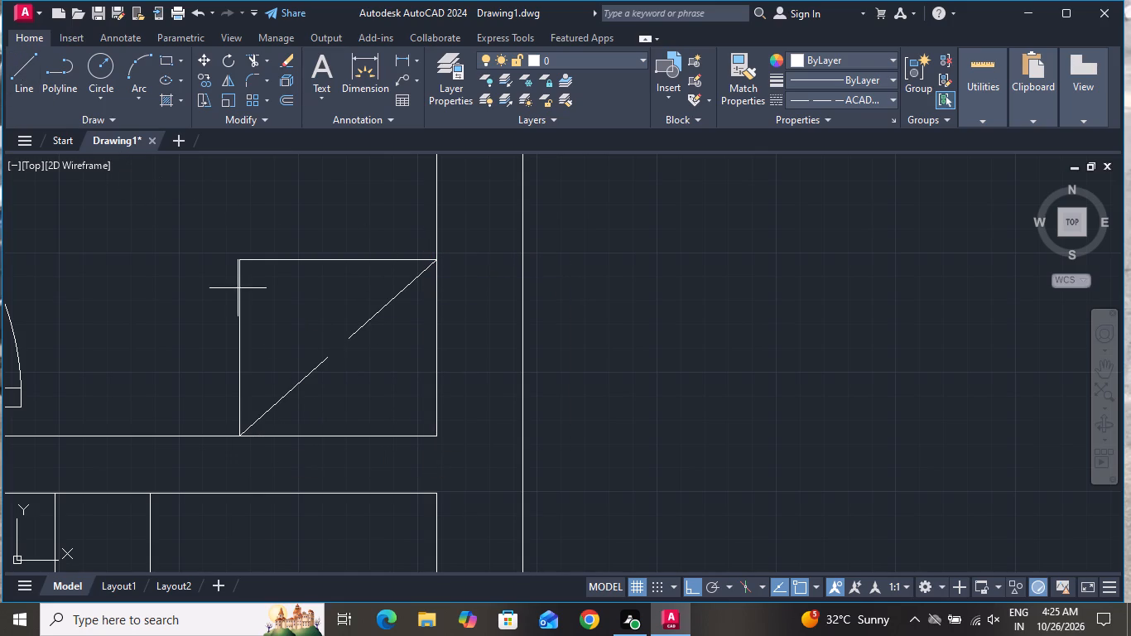
pyautogui.click(237, 260)
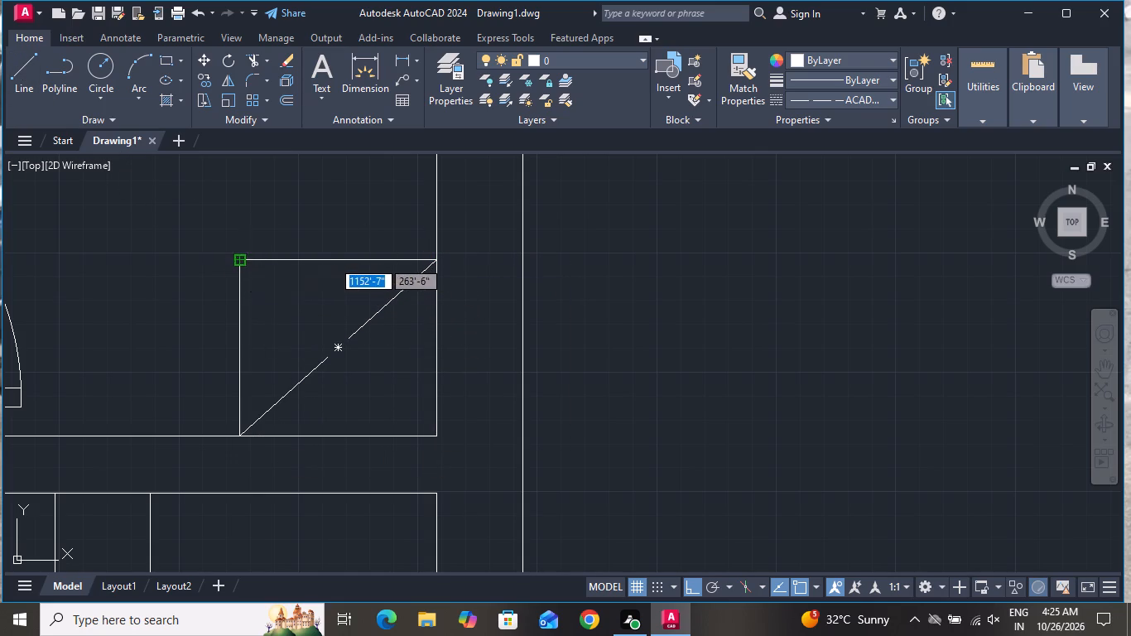
pyautogui.click(440, 441)
pyautogui.rightClick(440, 441)
pyautogui.doubleClick(463, 295)
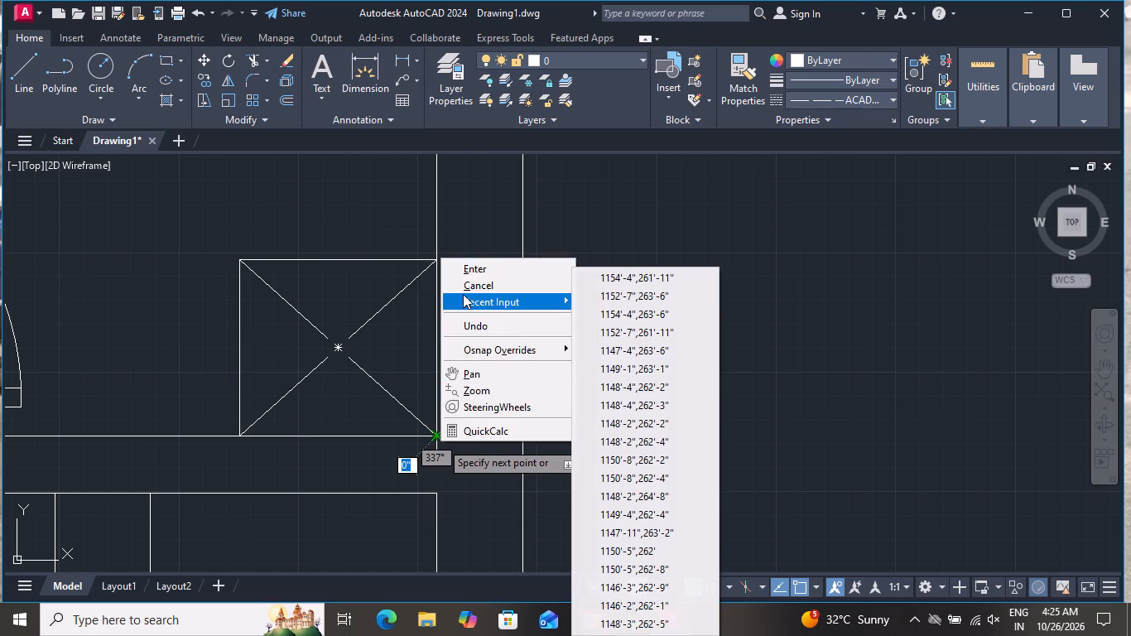
pyautogui.click(463, 284)
# Insert the Toilet - Imperial block from the architectural tool palette just outside the east wall, beside the small room.
pyautogui.scroll(-3, 443, 399)
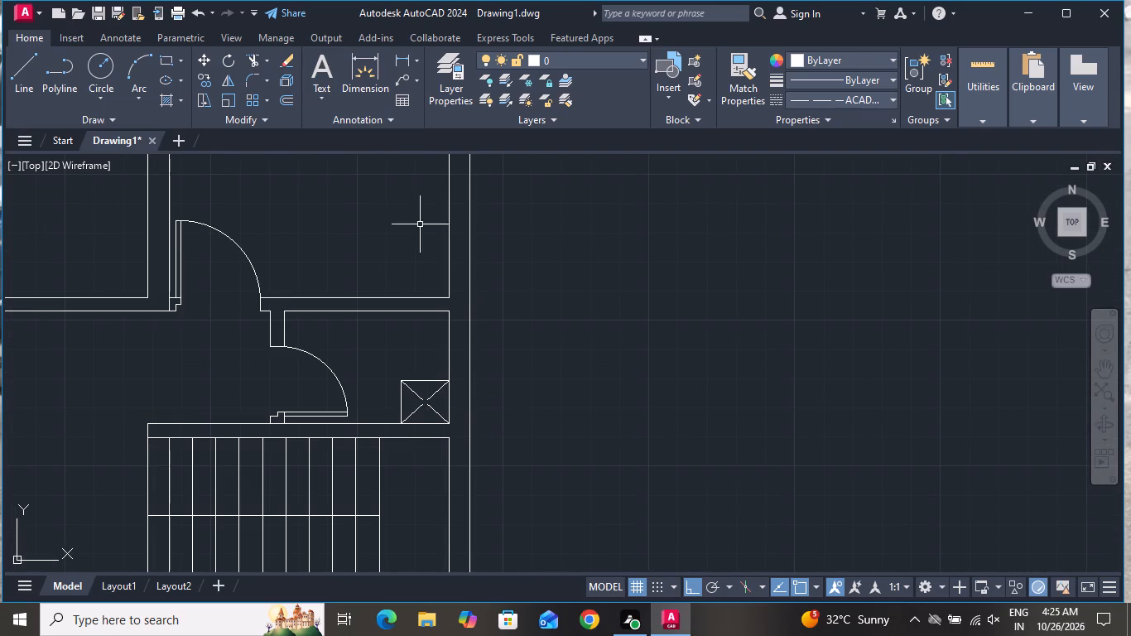
pyautogui.write('TP')
pyautogui.press('space')
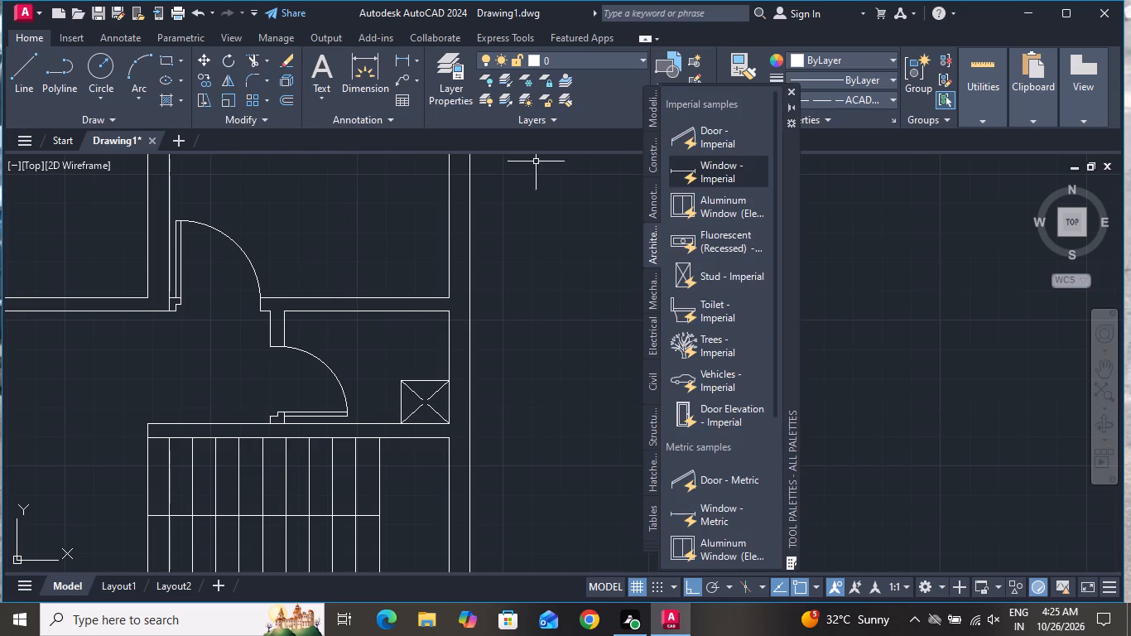
pyautogui.click(703, 299)
pyautogui.click(503, 334)
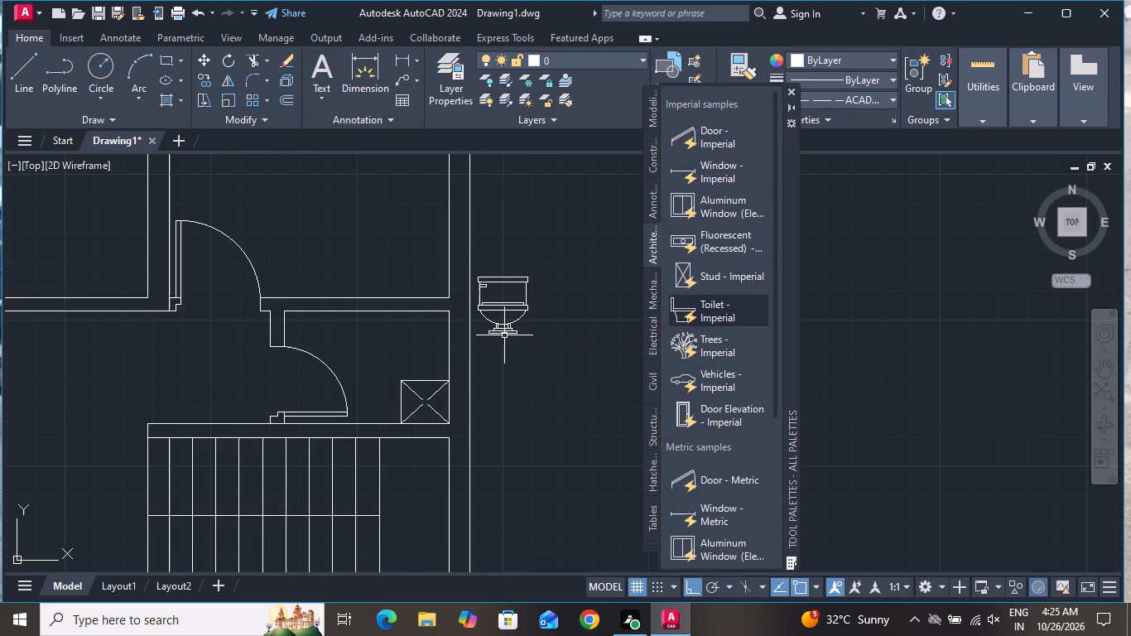
pyautogui.click(793, 94)
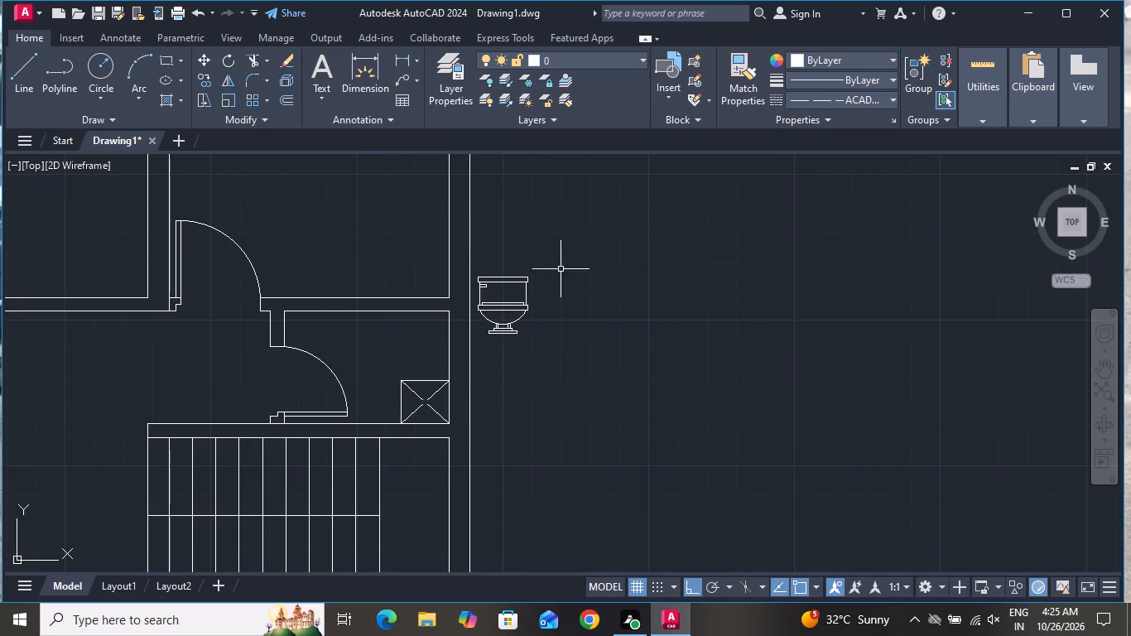
# Switch the toilet block from its front elevation to its plan view.
pyautogui.scroll(2, 474, 315)
pyautogui.click(488, 287)
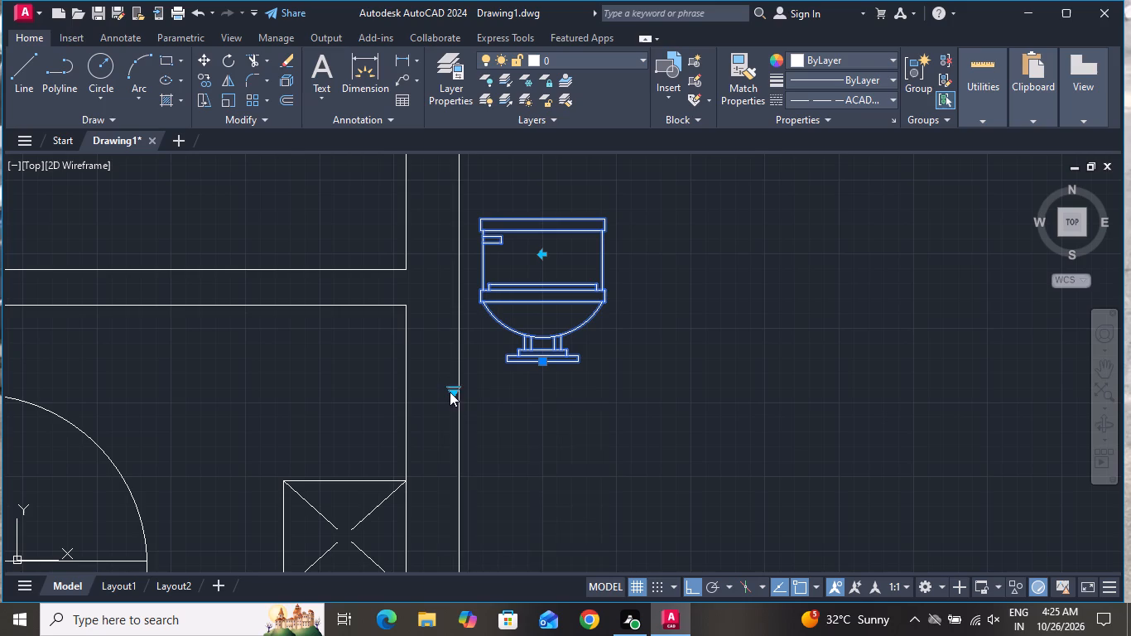
pyautogui.click(450, 392)
pyautogui.click(497, 417)
# Scale the toilet block down freehand about a base point on the fixture.
pyautogui.scroll(-1, 534, 387)
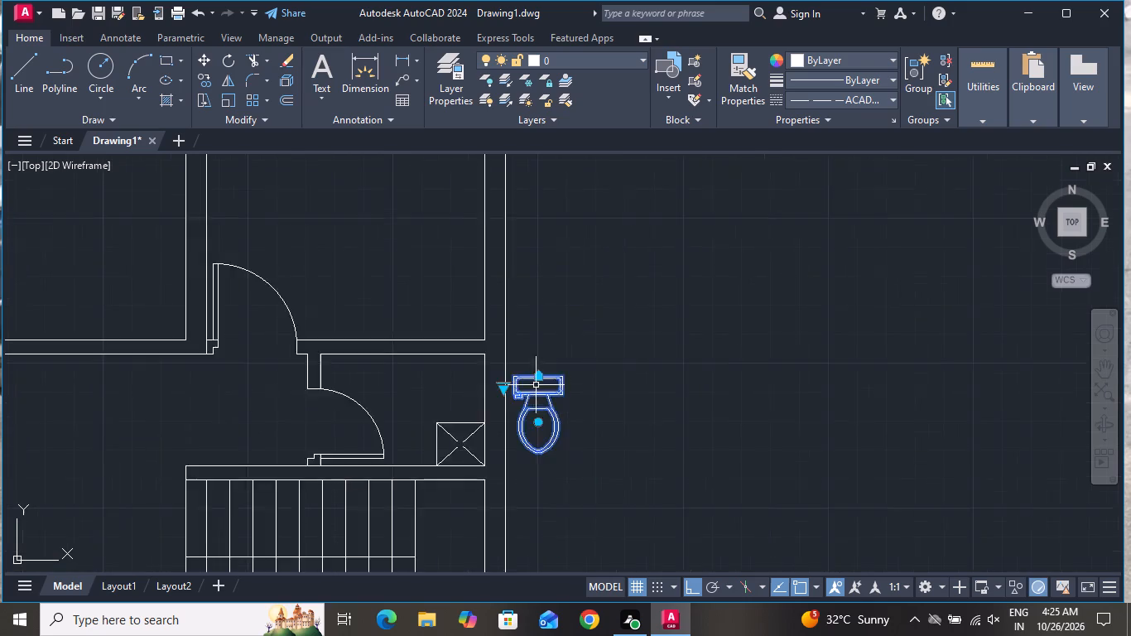
pyautogui.scroll(-2, 537, 383)
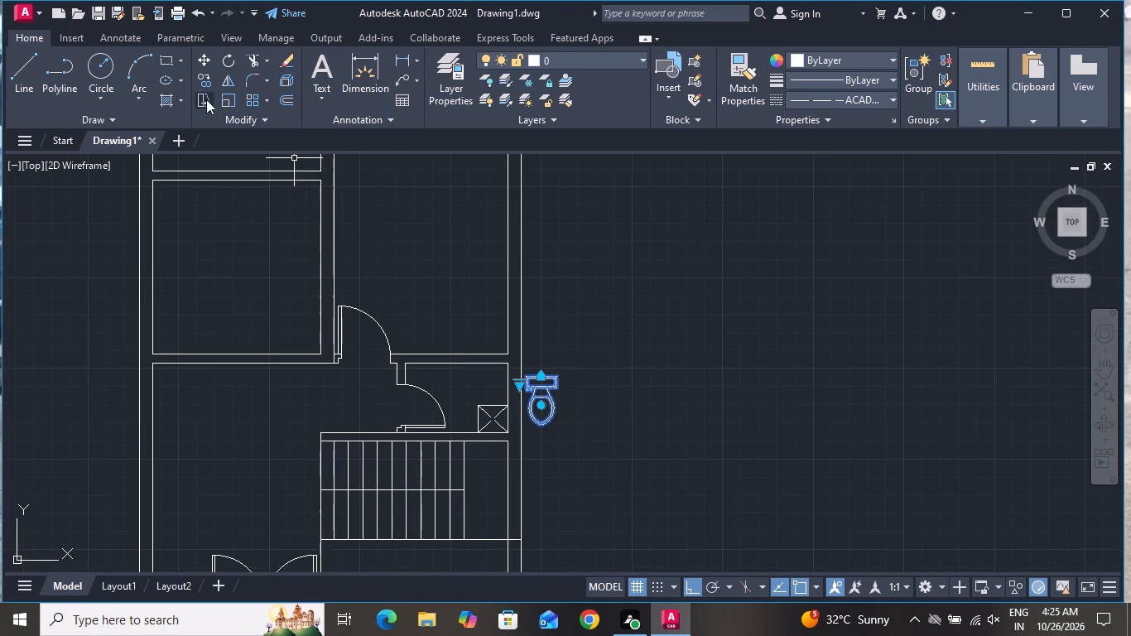
pyautogui.click(228, 97)
pyautogui.click(534, 397)
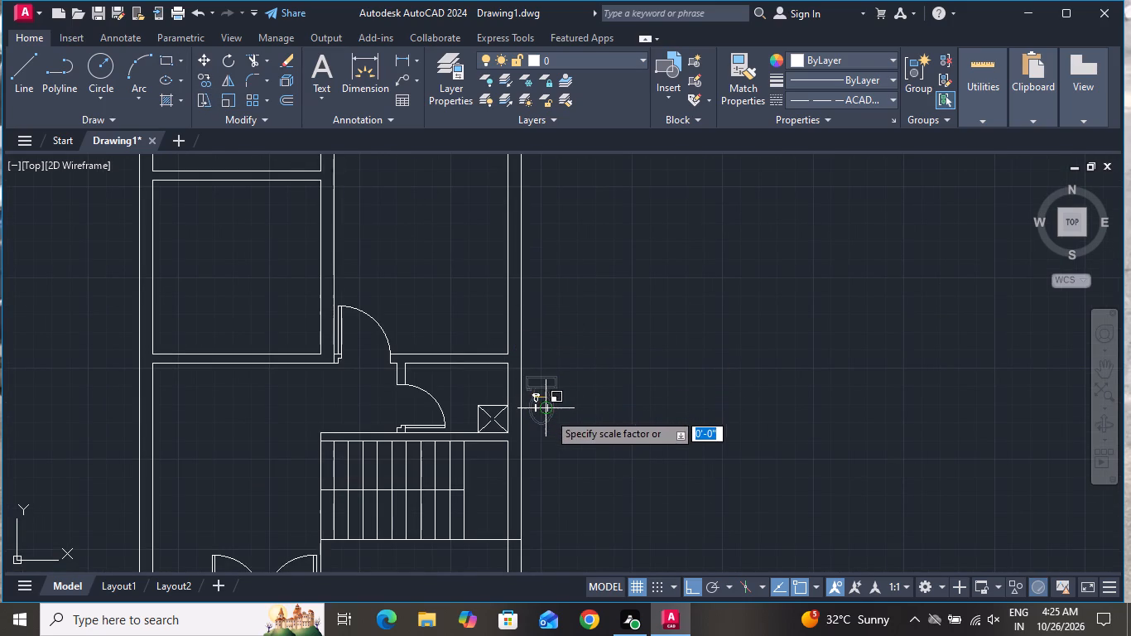
pyautogui.click(566, 439)
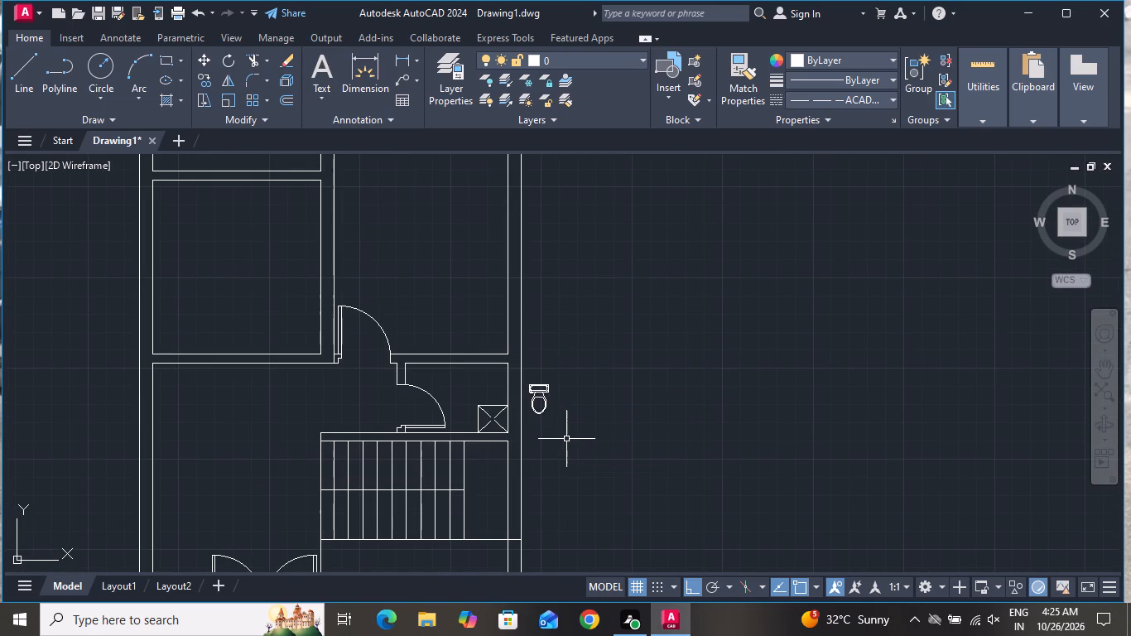
# With ortho mode off, move the toilet block into the small room, its tank's back edge against the north wall.
pyautogui.scroll(2, 551, 404)
pyautogui.click(524, 372)
pyautogui.click(512, 383)
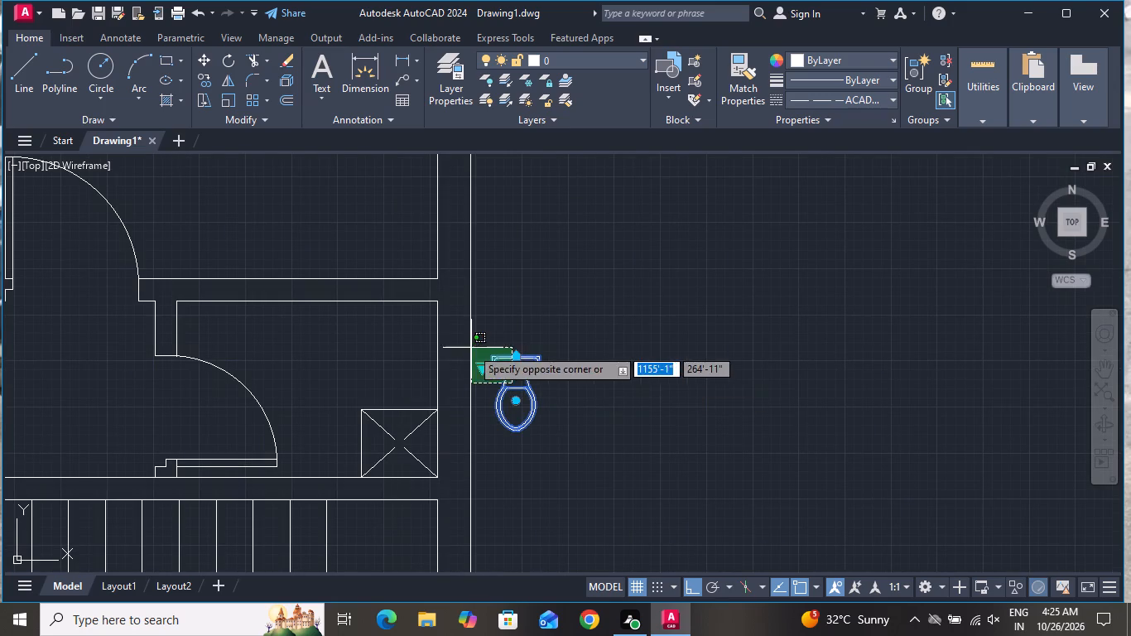
pyautogui.click(498, 341)
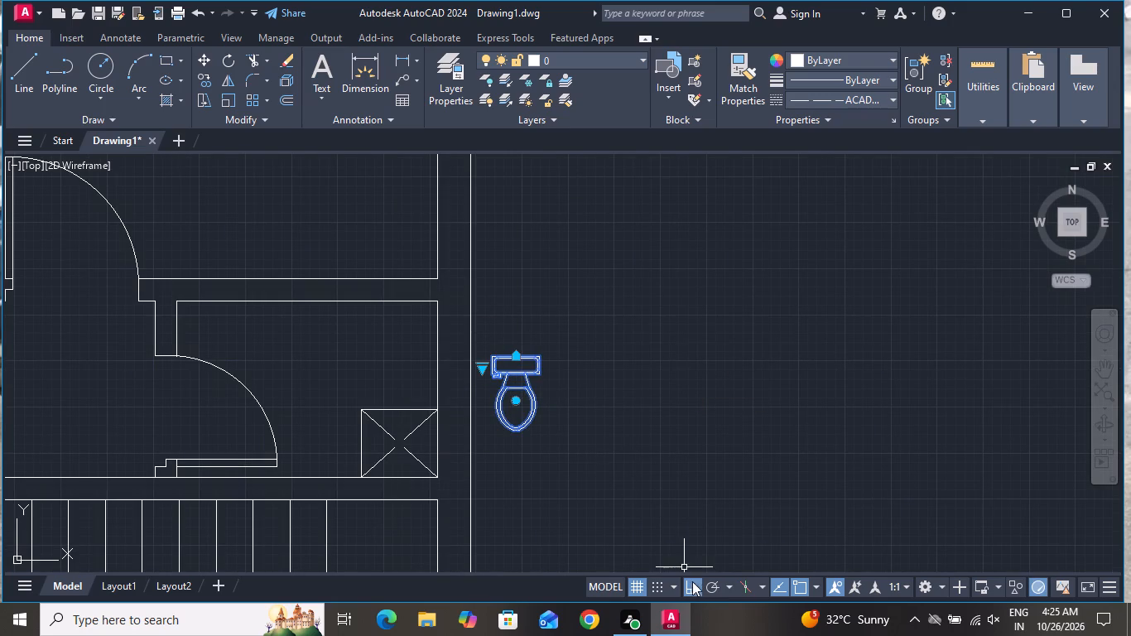
pyautogui.click(692, 581)
pyautogui.click(209, 63)
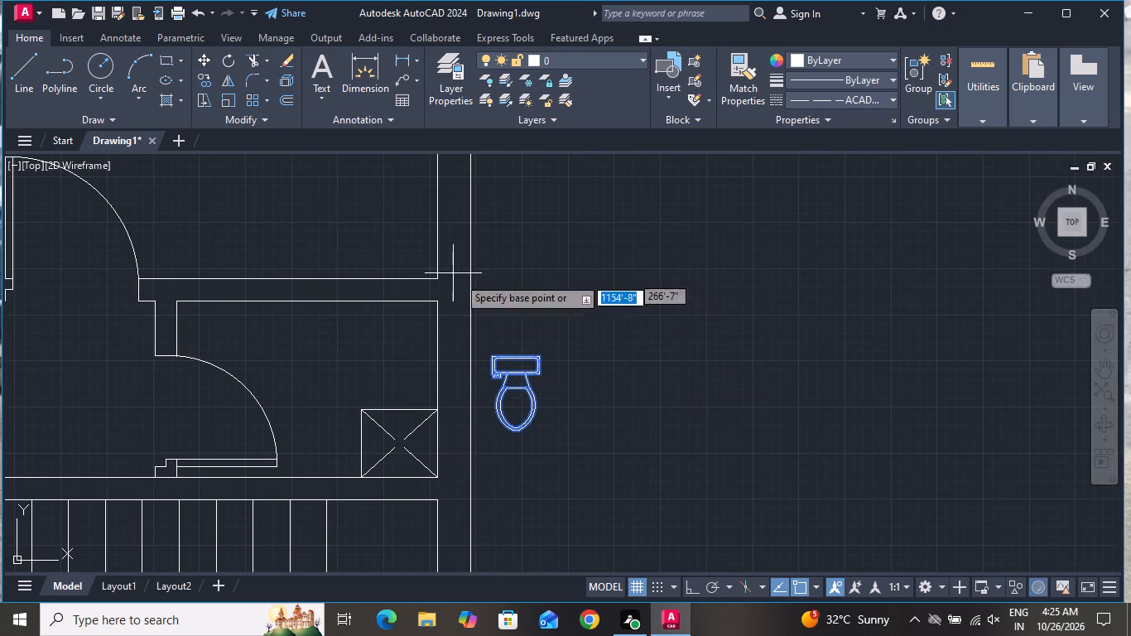
pyautogui.click(520, 354)
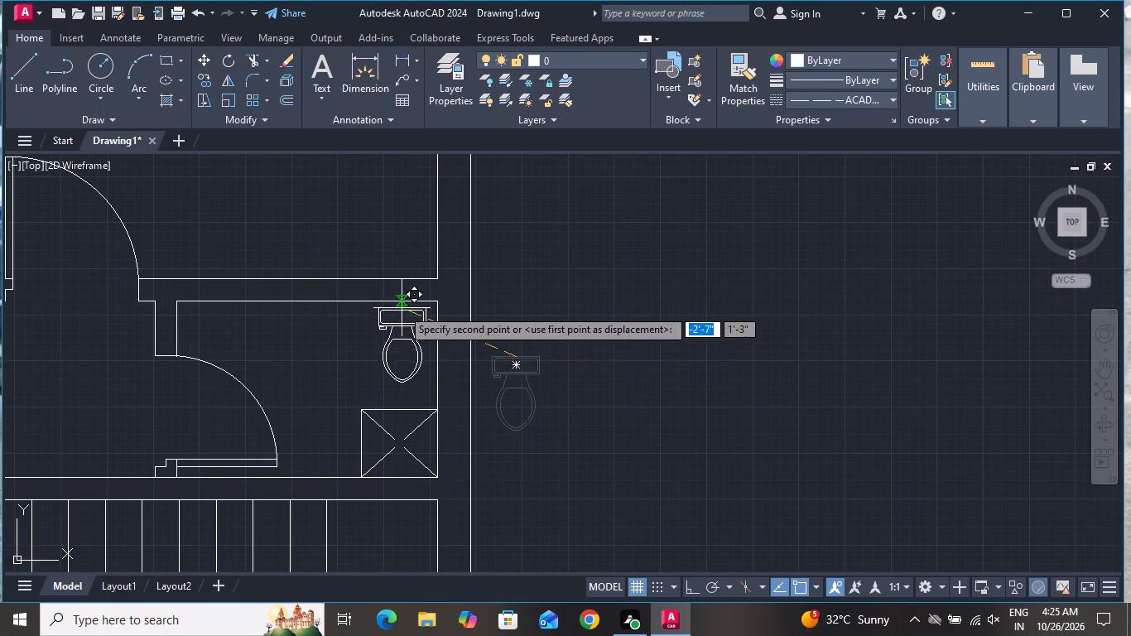
pyautogui.scroll(3, 378, 301)
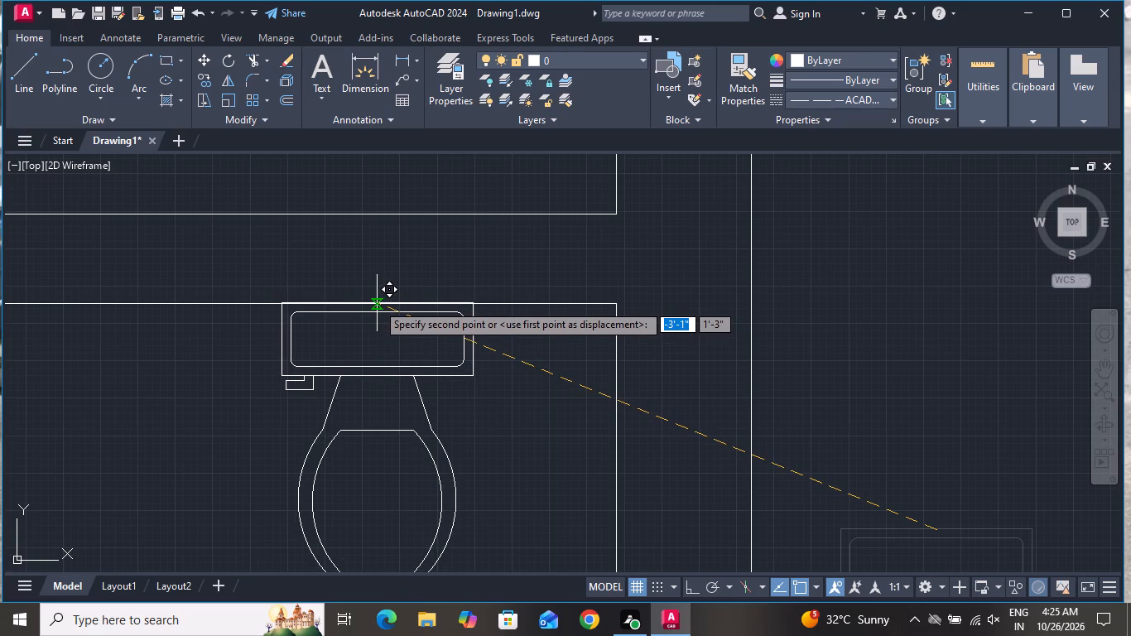
pyautogui.click(377, 303)
# Insert the Sink-single - 30 in top block from the DesignCenter Kitchens.dwg blocks just west of the toilet room.
pyautogui.scroll(-3, 482, 275)
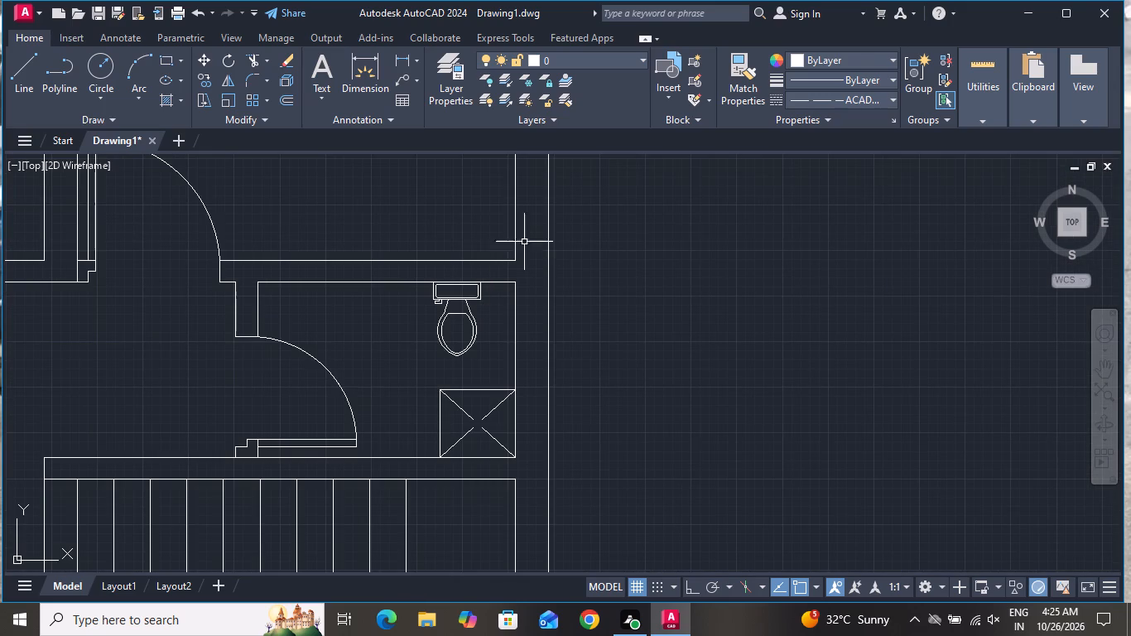
pyautogui.write('DC')
pyautogui.press('space')
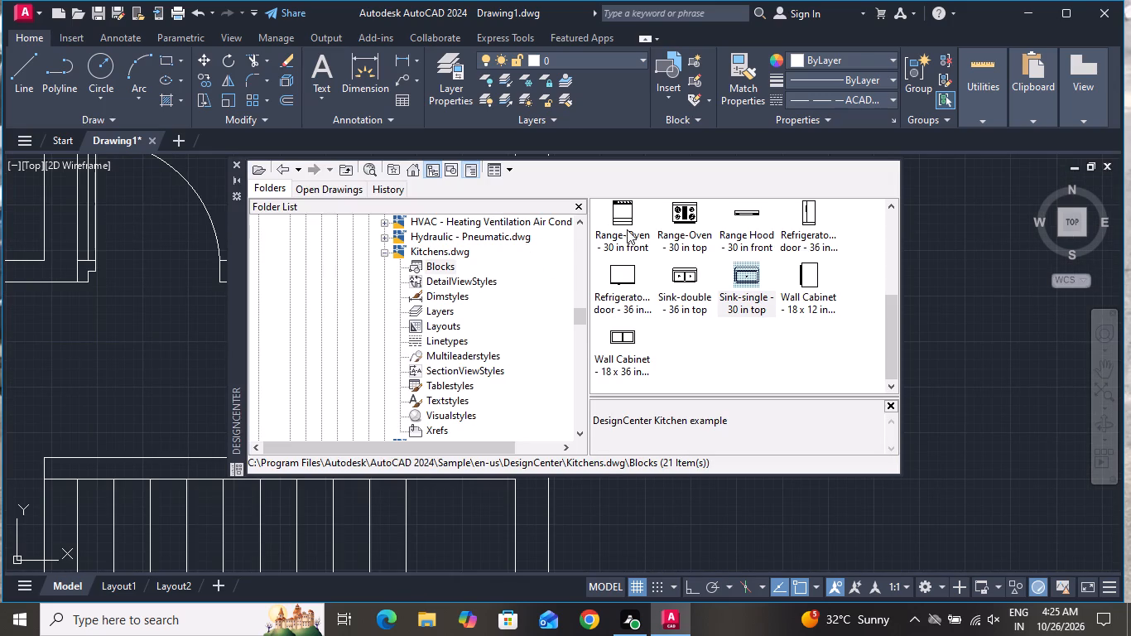
pyautogui.moveTo(746, 268); pyautogui.dragTo(176, 340)
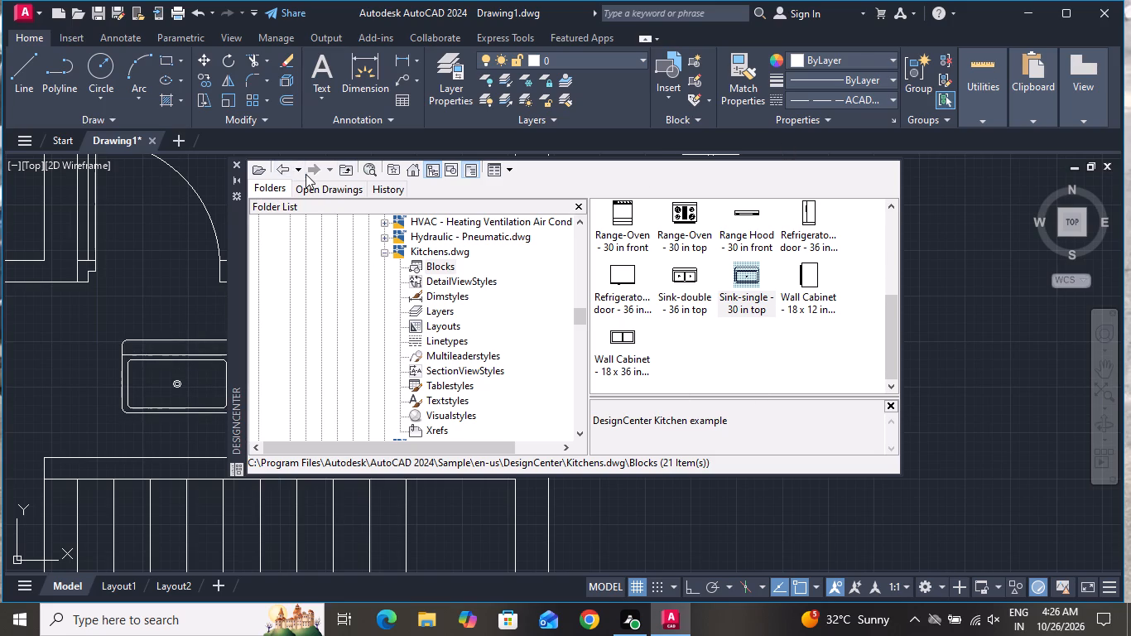
pyautogui.click(236, 162)
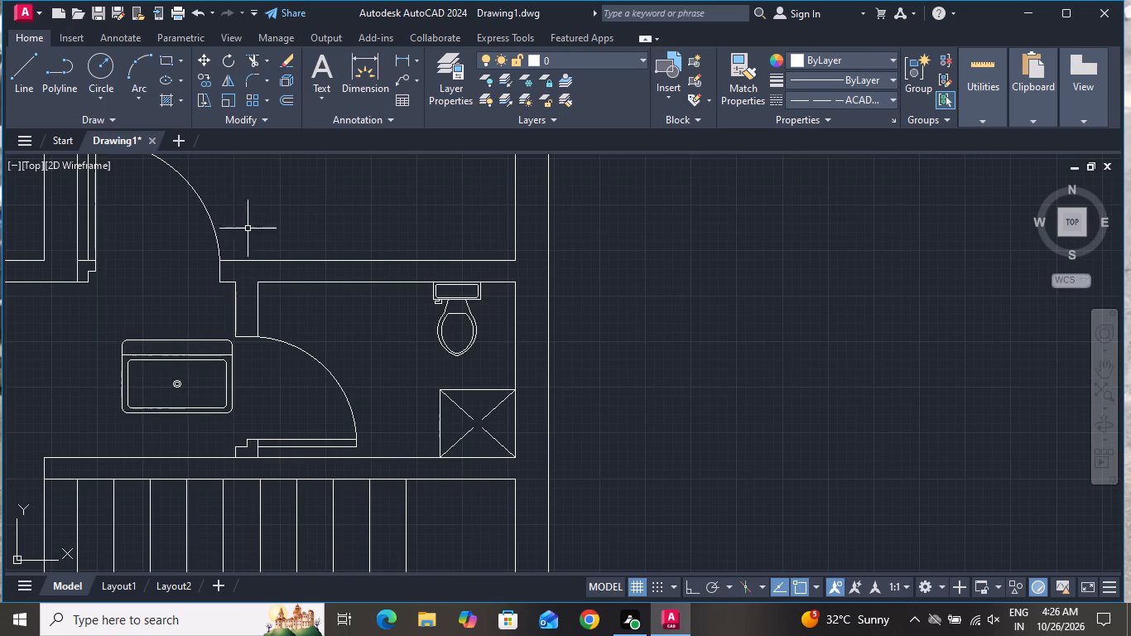
# Scale the sink block down freehand about a base point on the fixture.
pyautogui.scroll(-1, 241, 378)
pyautogui.scroll(1, 204, 391)
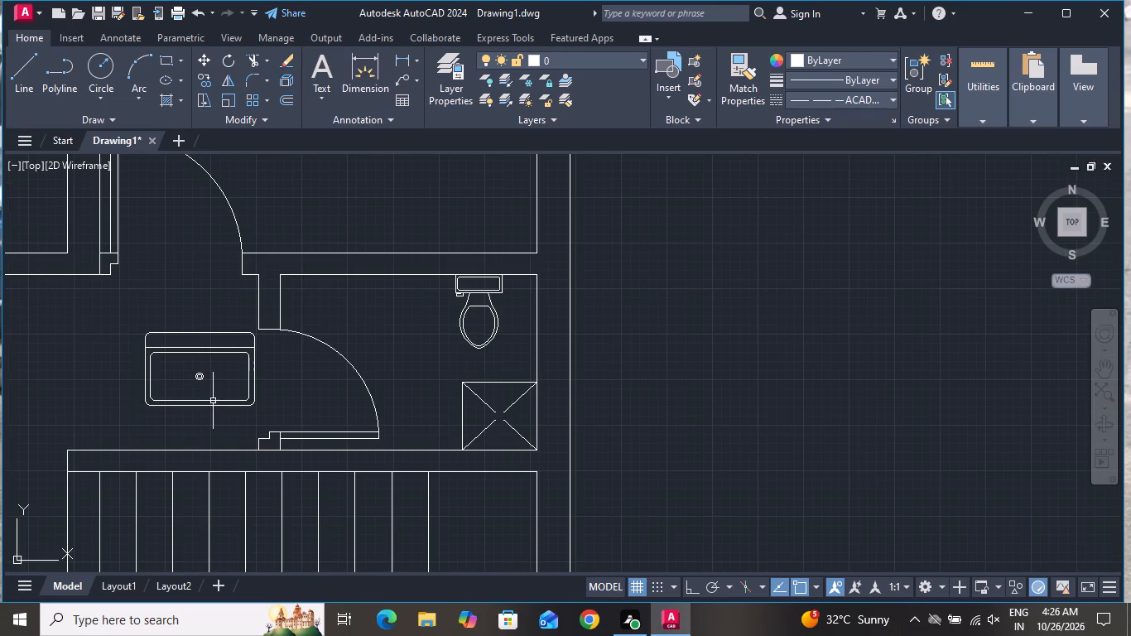
pyautogui.click(214, 402)
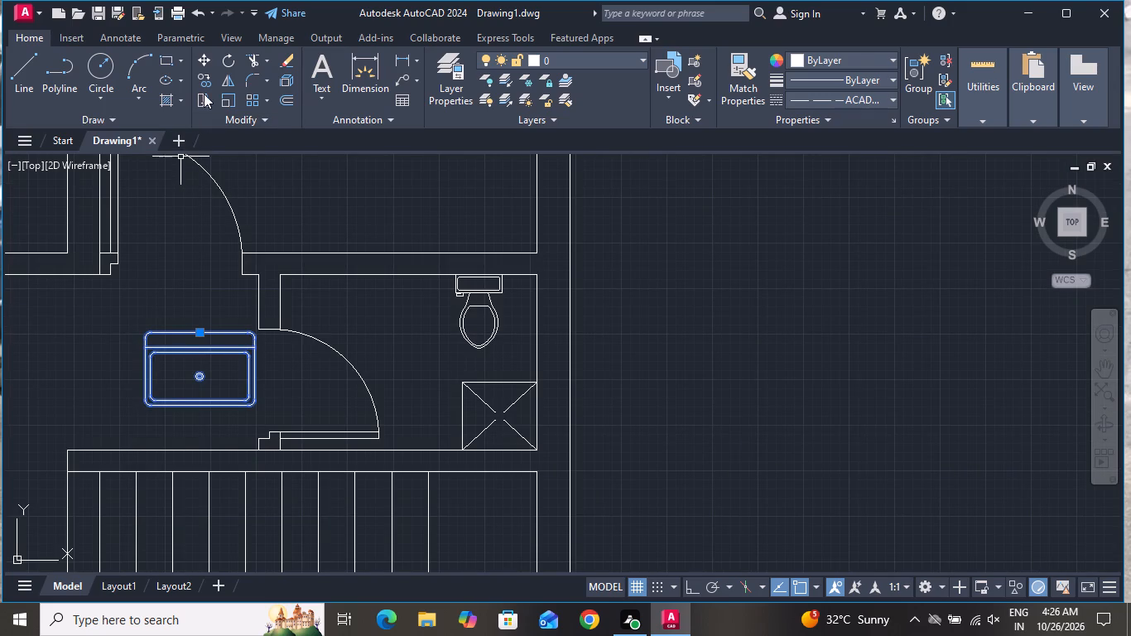
pyautogui.click(224, 104)
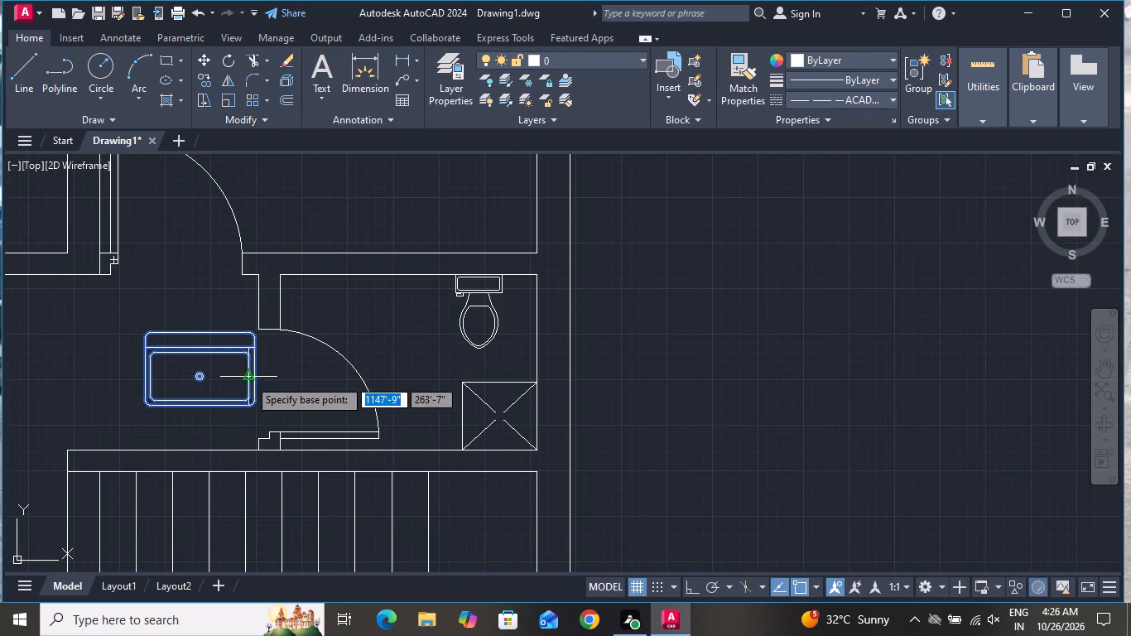
pyautogui.click(224, 378)
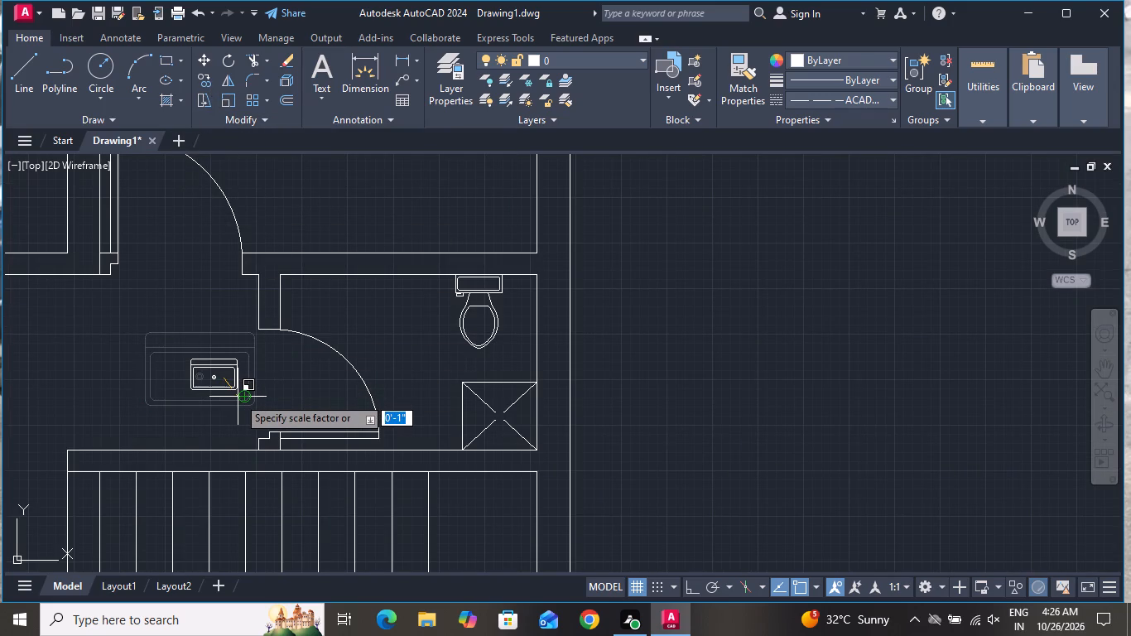
pyautogui.click(238, 397)
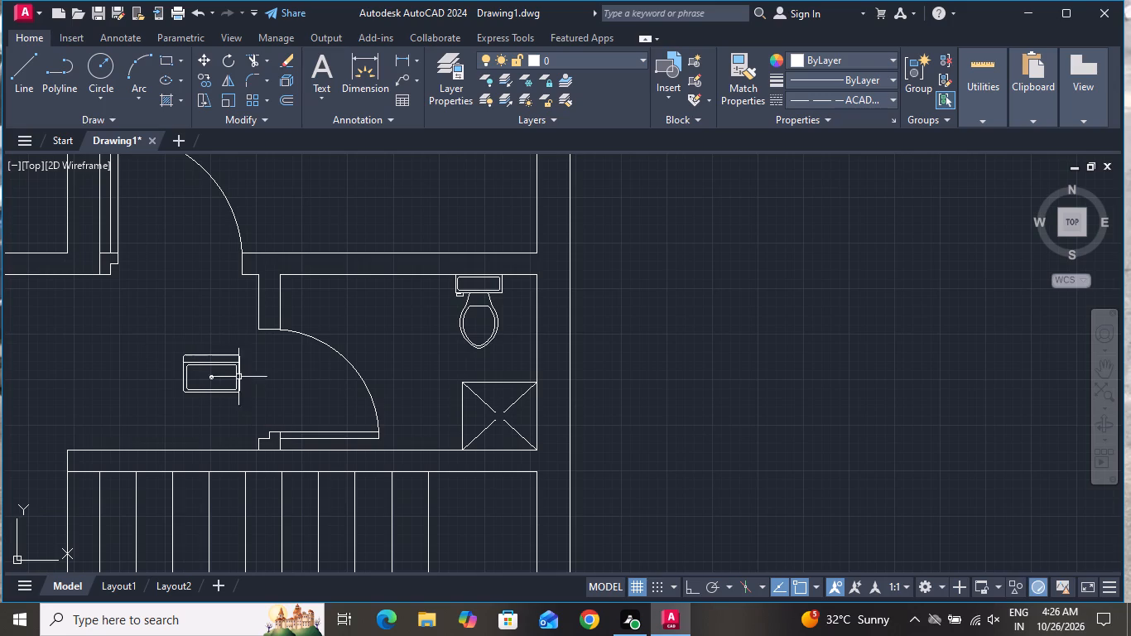
# Move the sink by its back-edge midpoint onto the toilet room's north wall, west of the toilet.
pyautogui.click(249, 352)
pyautogui.click(223, 397)
pyautogui.click(204, 56)
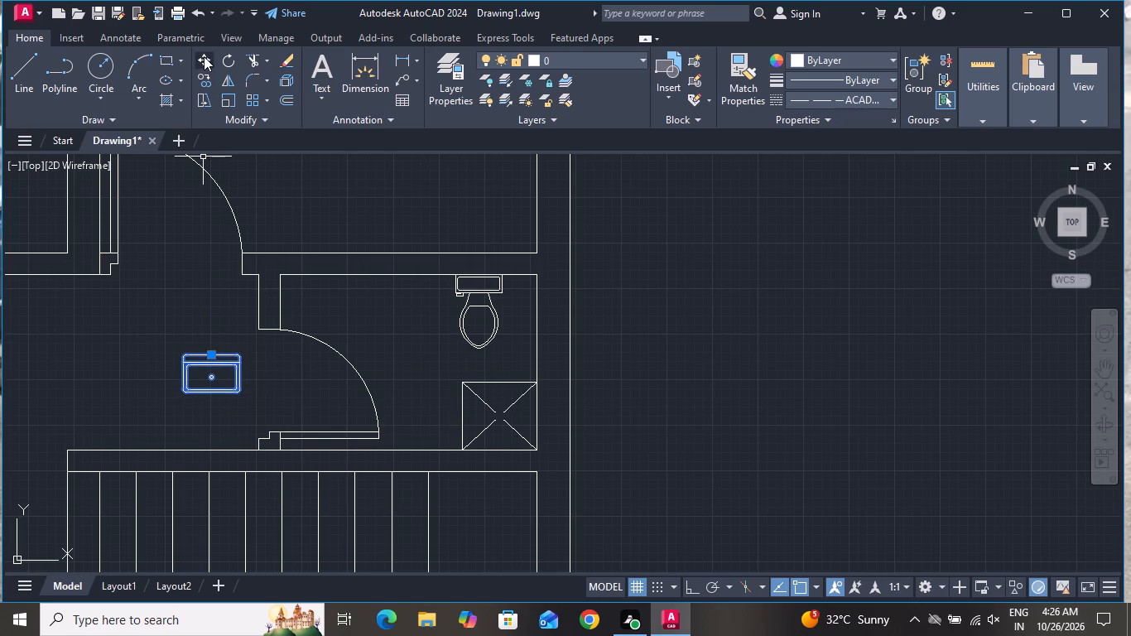
pyautogui.click(212, 357)
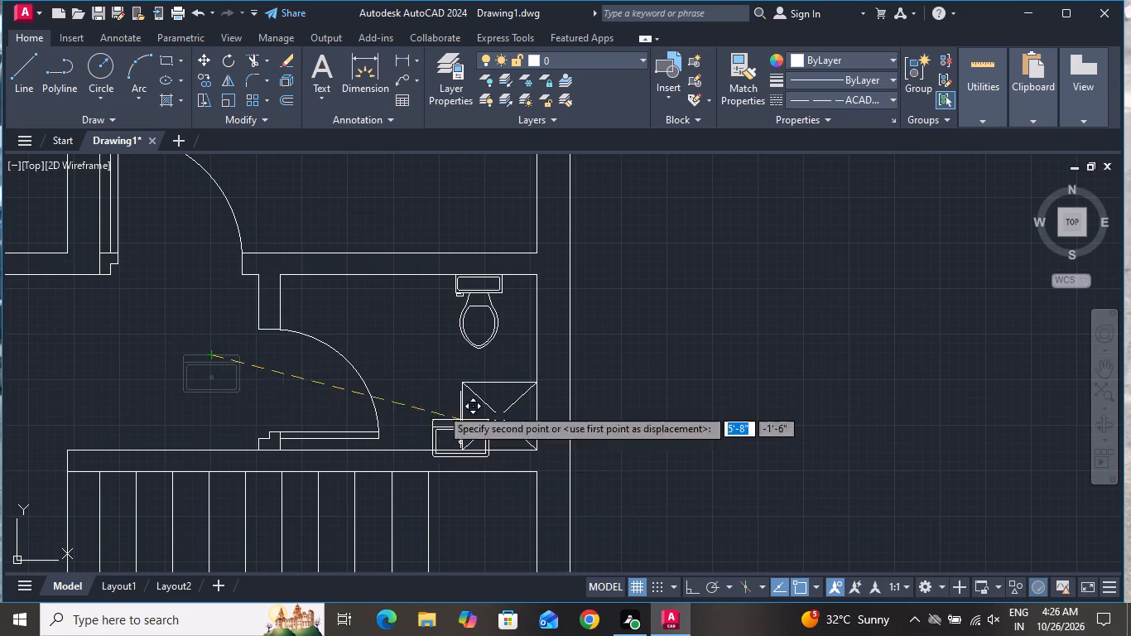
pyautogui.scroll(3, 364, 260)
pyautogui.click(325, 311)
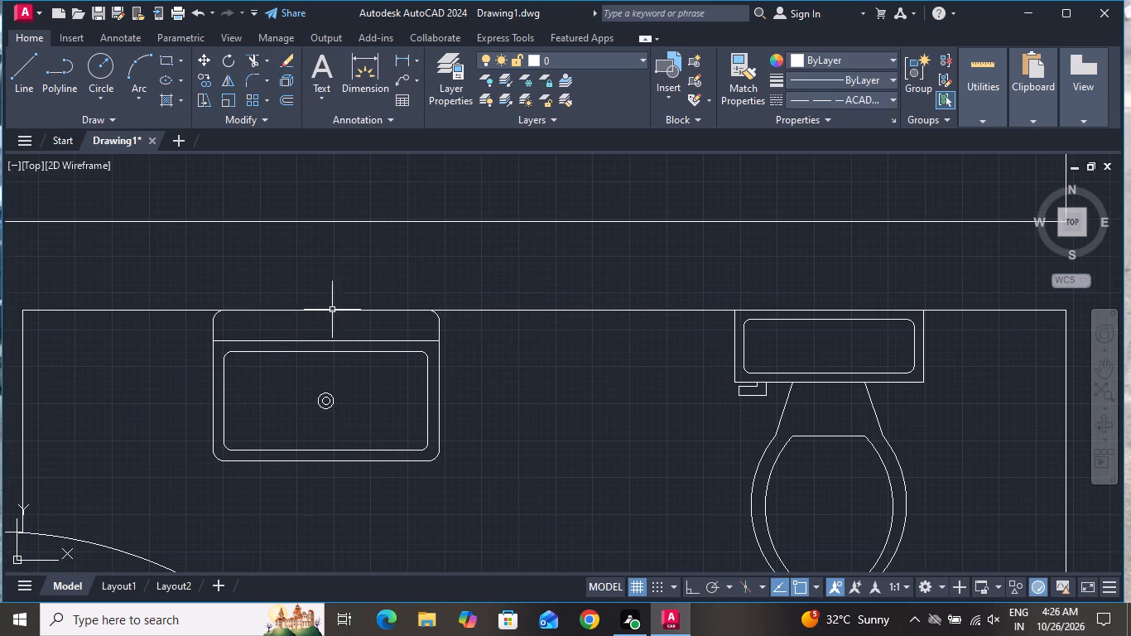
# Hatch the toilet room floor with the NET pattern, around the fixtures and the crossed corner rectangle.
pyautogui.scroll(-2, 443, 297)
pyautogui.scroll(-1, 508, 229)
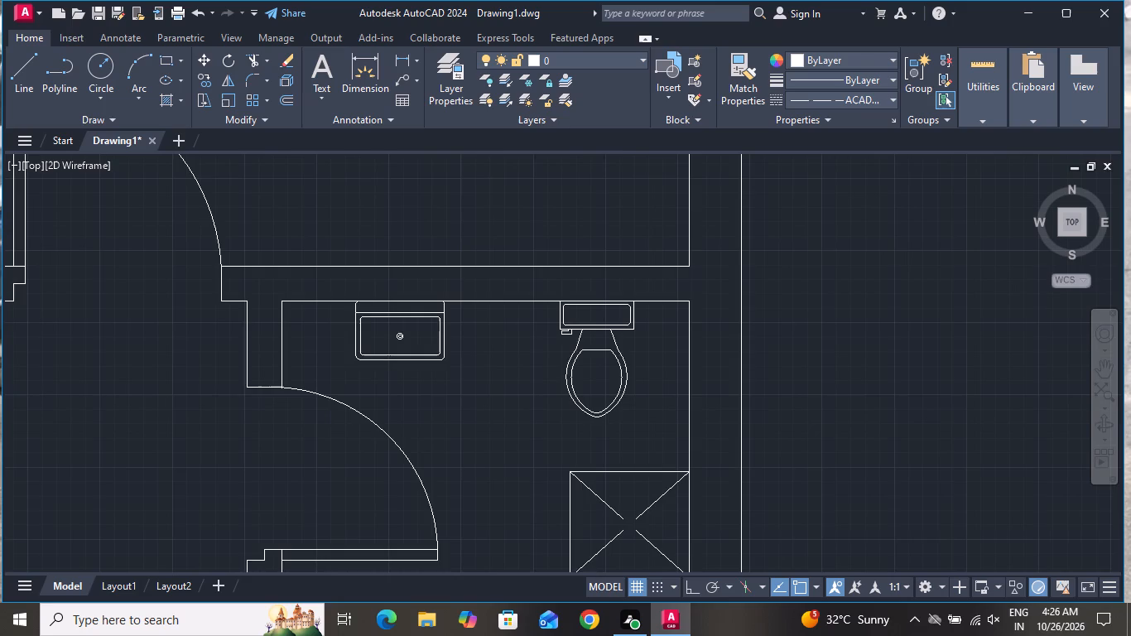
pyautogui.click(158, 99)
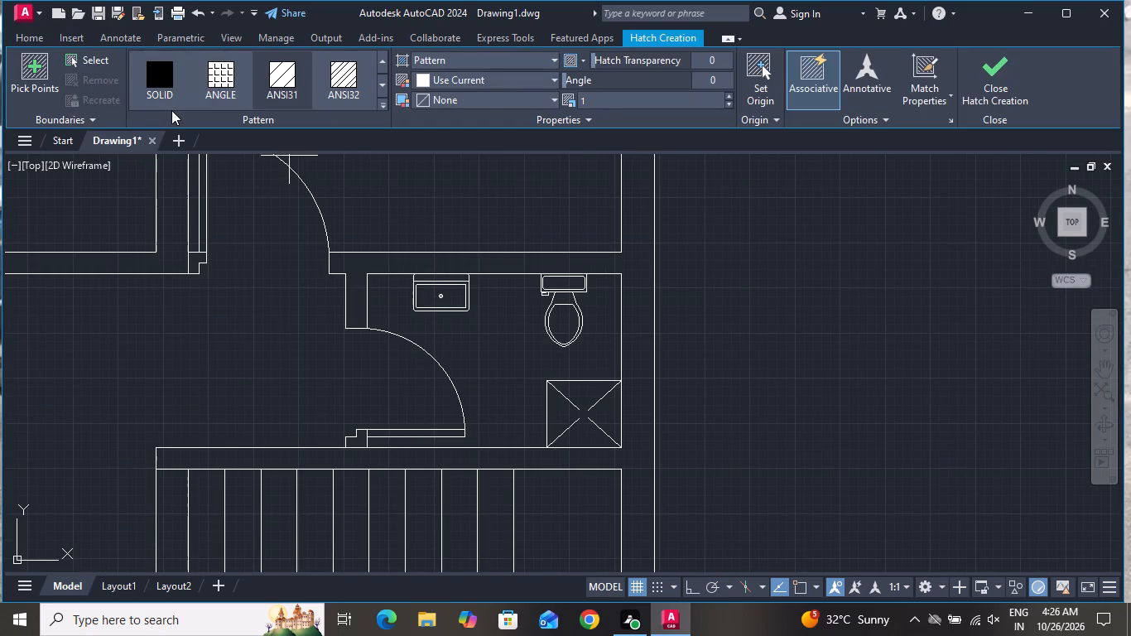
pyautogui.scroll(-3, 224, 94)
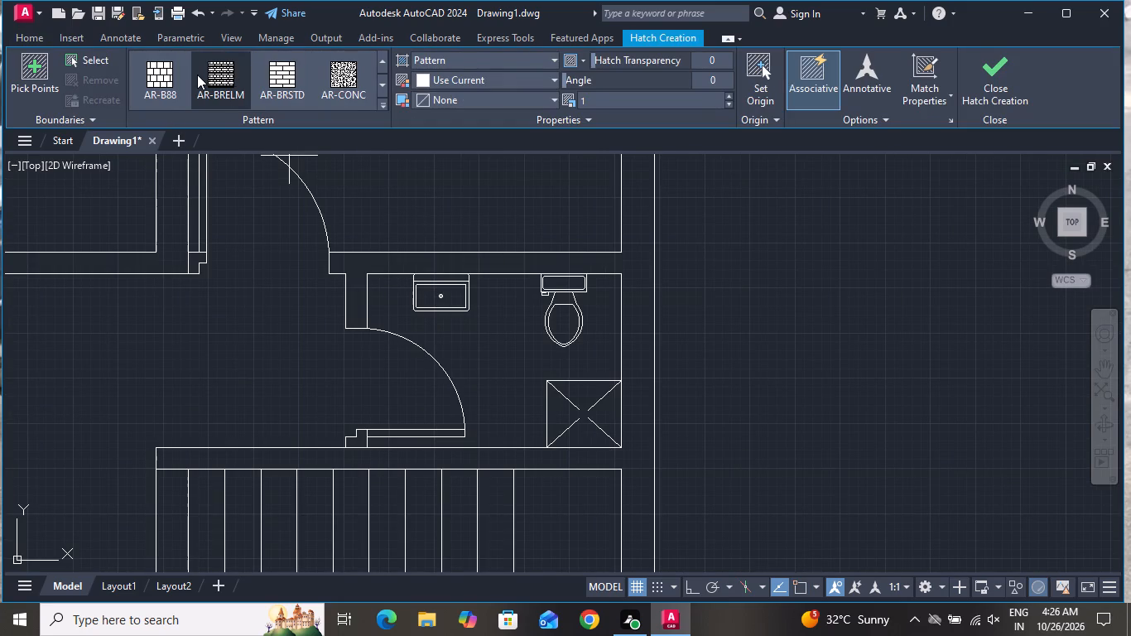
pyautogui.scroll(-3, 197, 75)
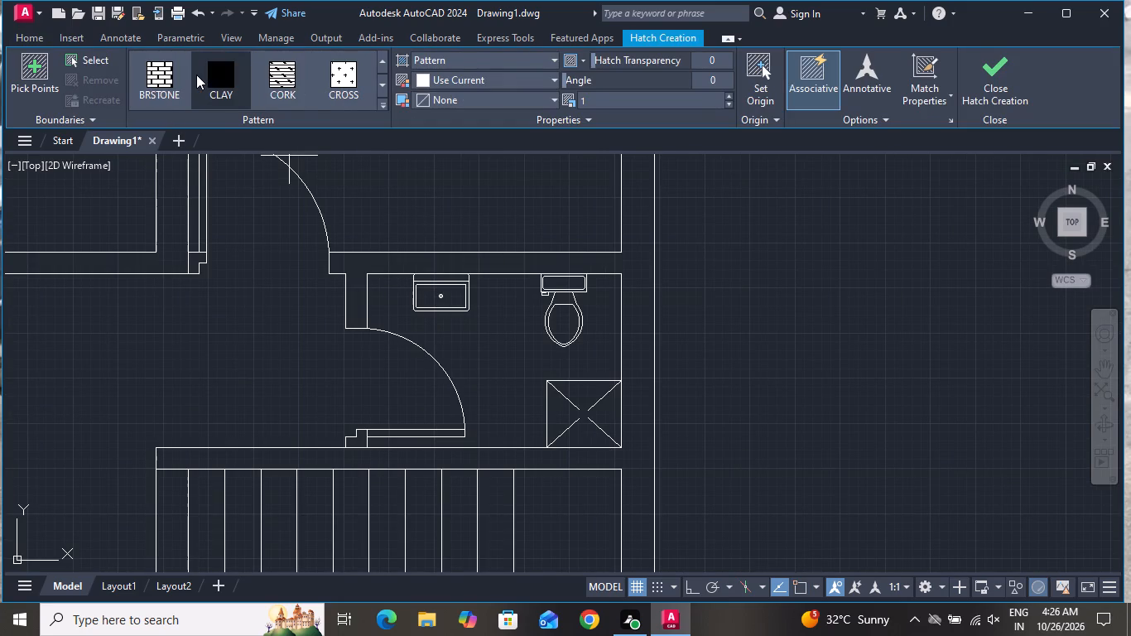
pyautogui.scroll(-1, 196, 75)
pyautogui.scroll(1, 196, 75)
pyautogui.scroll(-2, 196, 75)
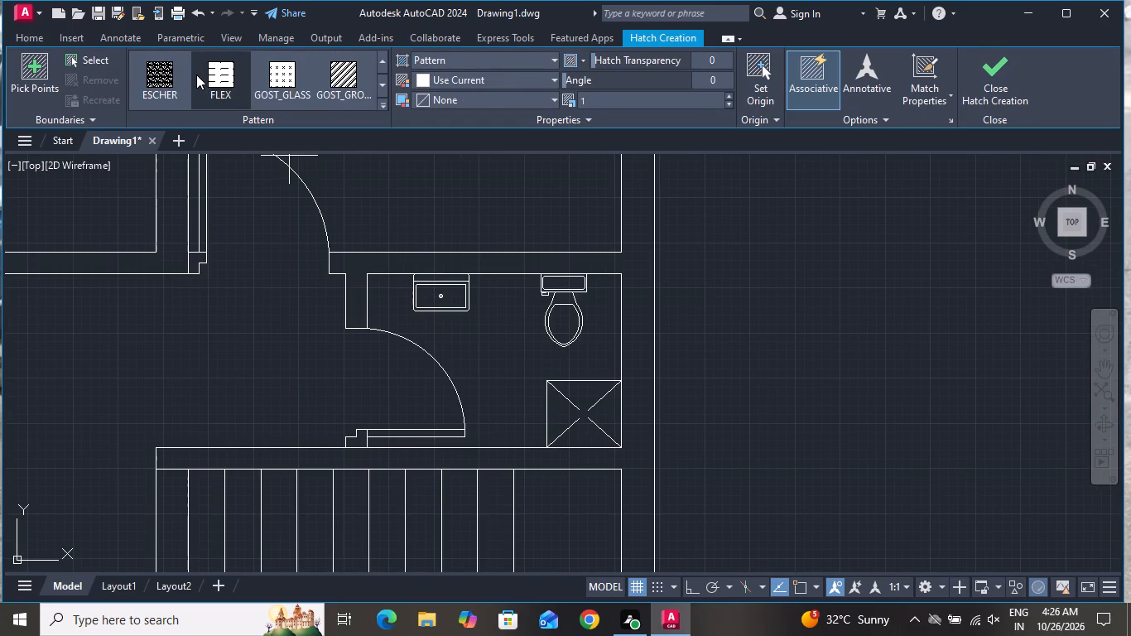
pyautogui.scroll(-5, 196, 75)
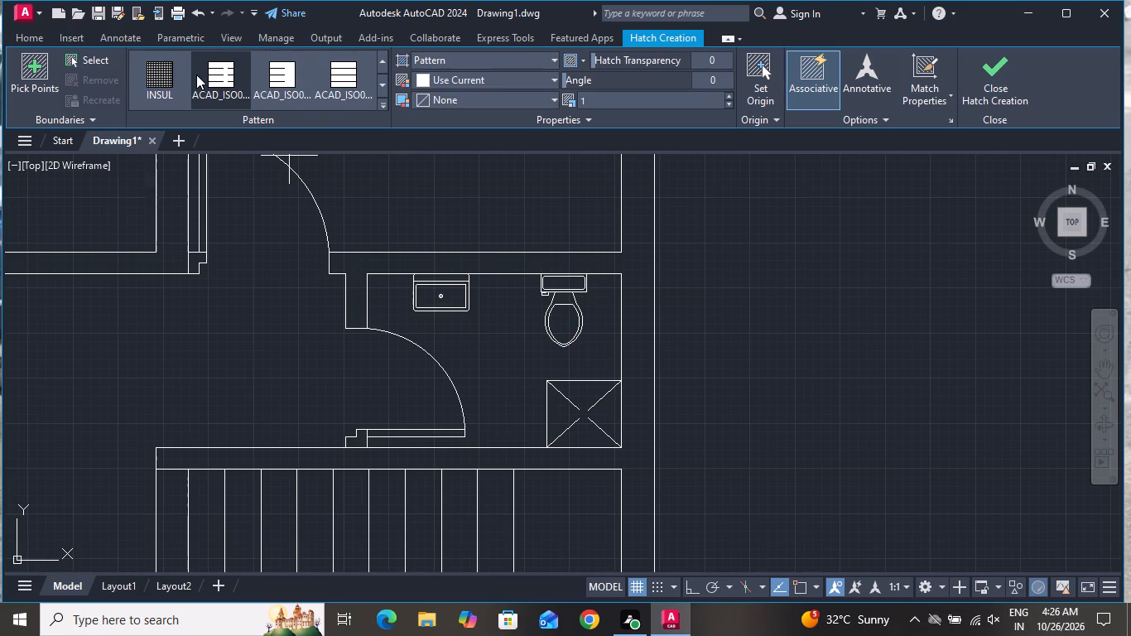
pyautogui.scroll(-4, 196, 75)
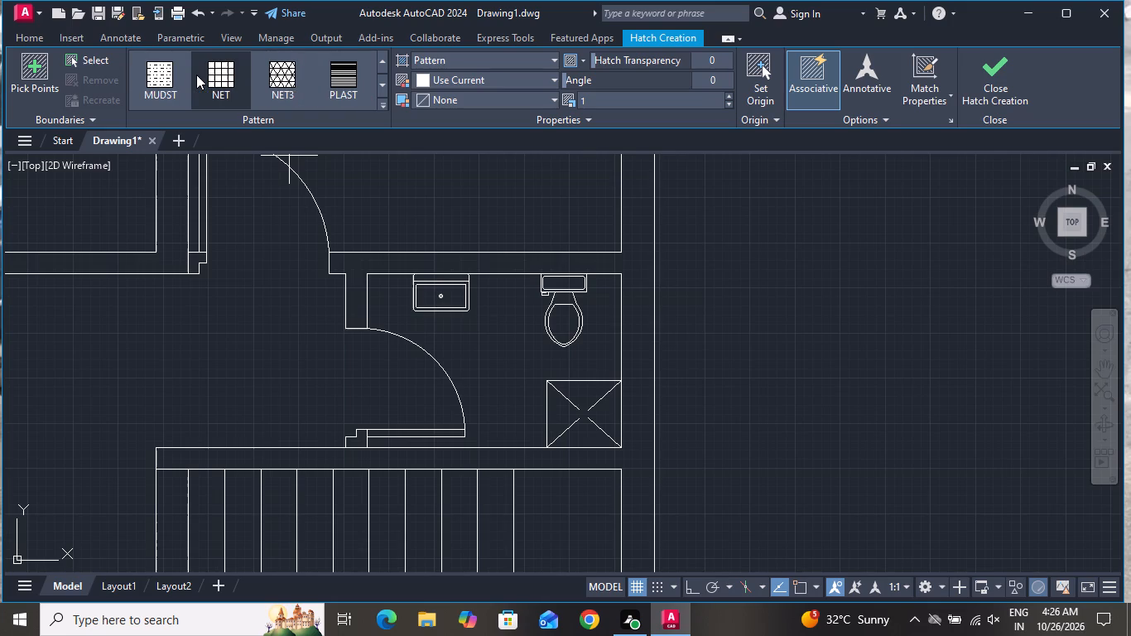
pyautogui.click(228, 68)
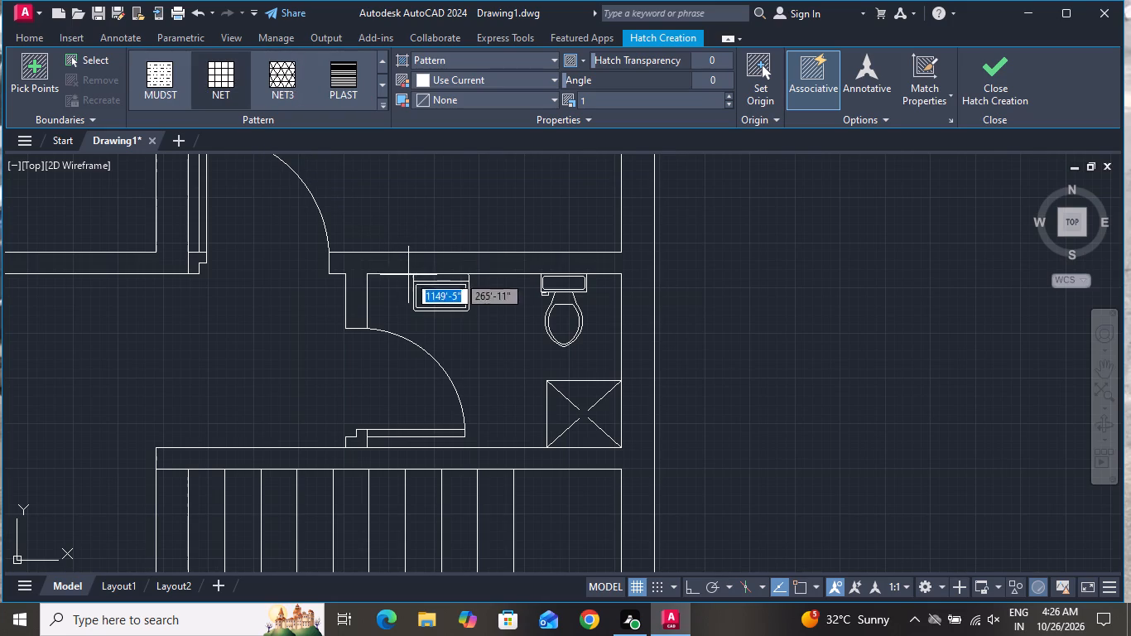
pyautogui.click(461, 349)
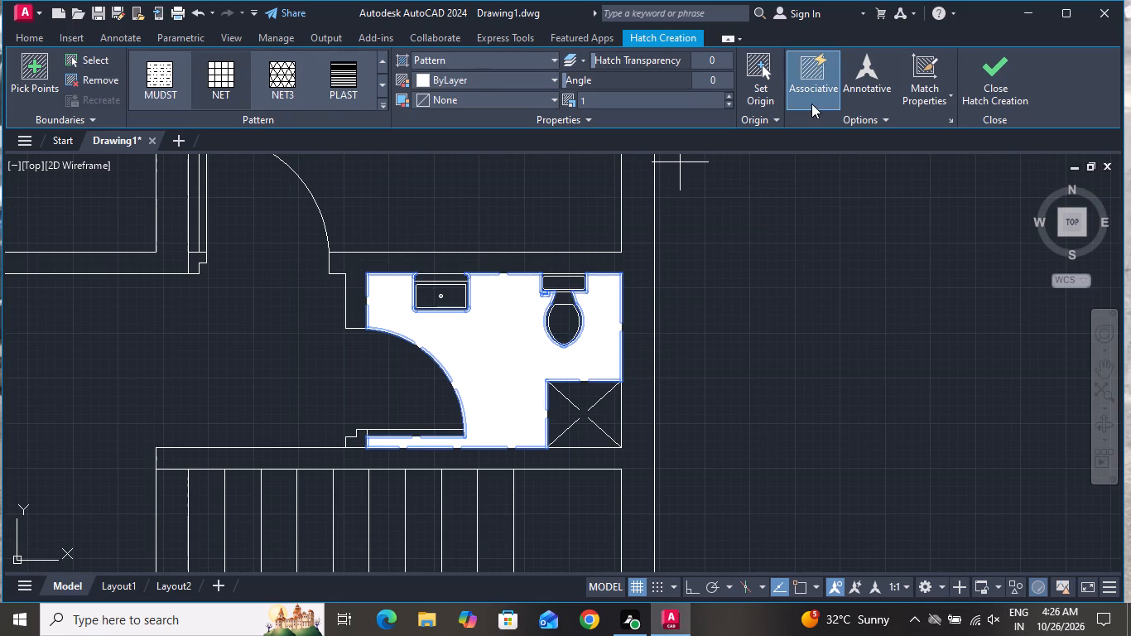
# Browse the remaining hatch patterns, choose NET again, and set the floor hatch scale to 29.
pyautogui.scroll(-2, 189, 99)
pyautogui.scroll(2, 197, 102)
pyautogui.scroll(-1, 197, 102)
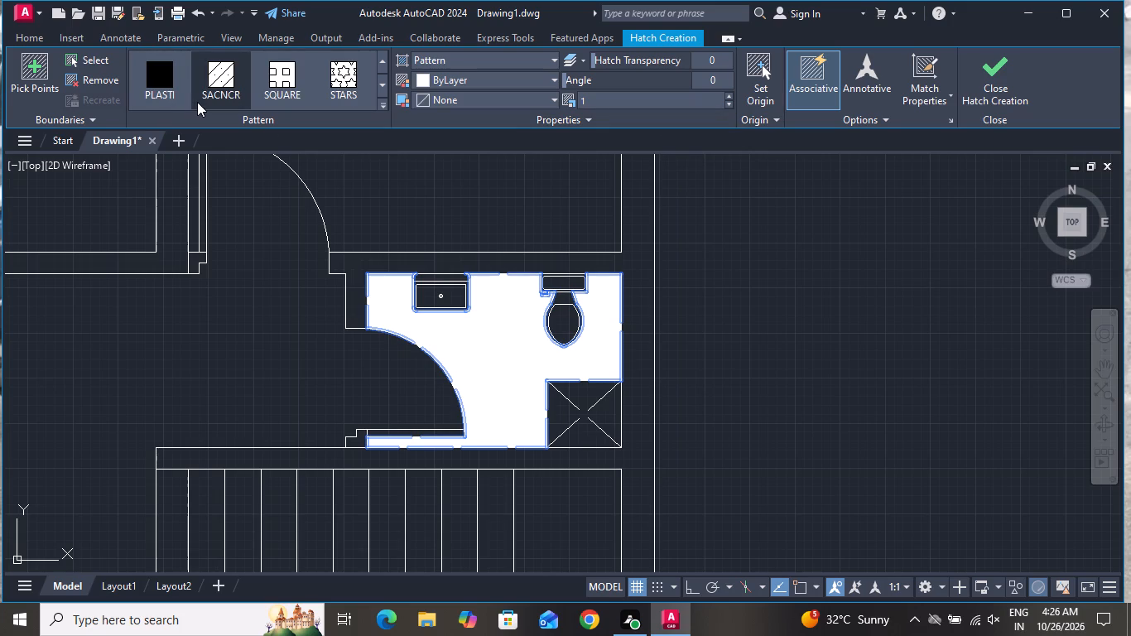
pyautogui.scroll(-2, 197, 102)
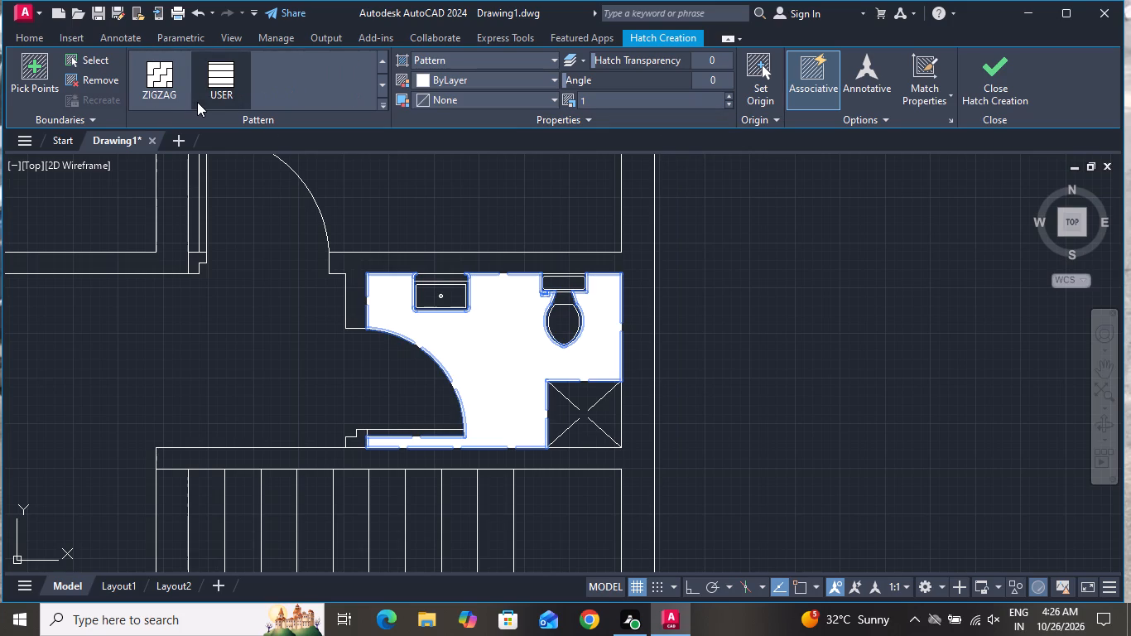
pyautogui.scroll(-1, 197, 102)
pyautogui.scroll(3, 197, 102)
pyautogui.click(228, 76)
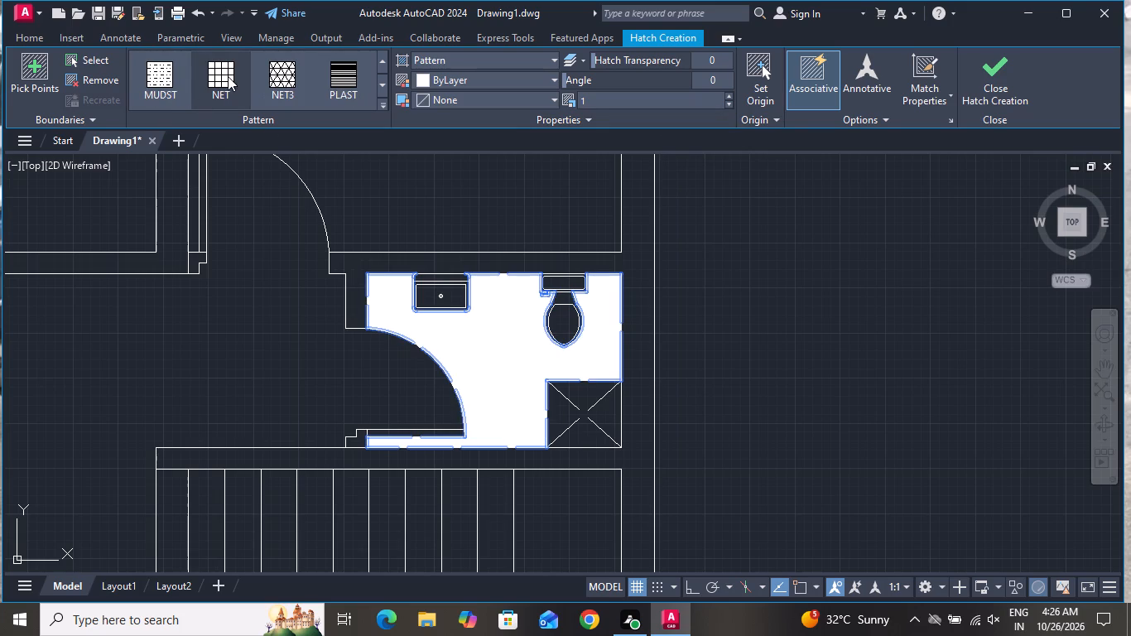
pyautogui.click(728, 94)
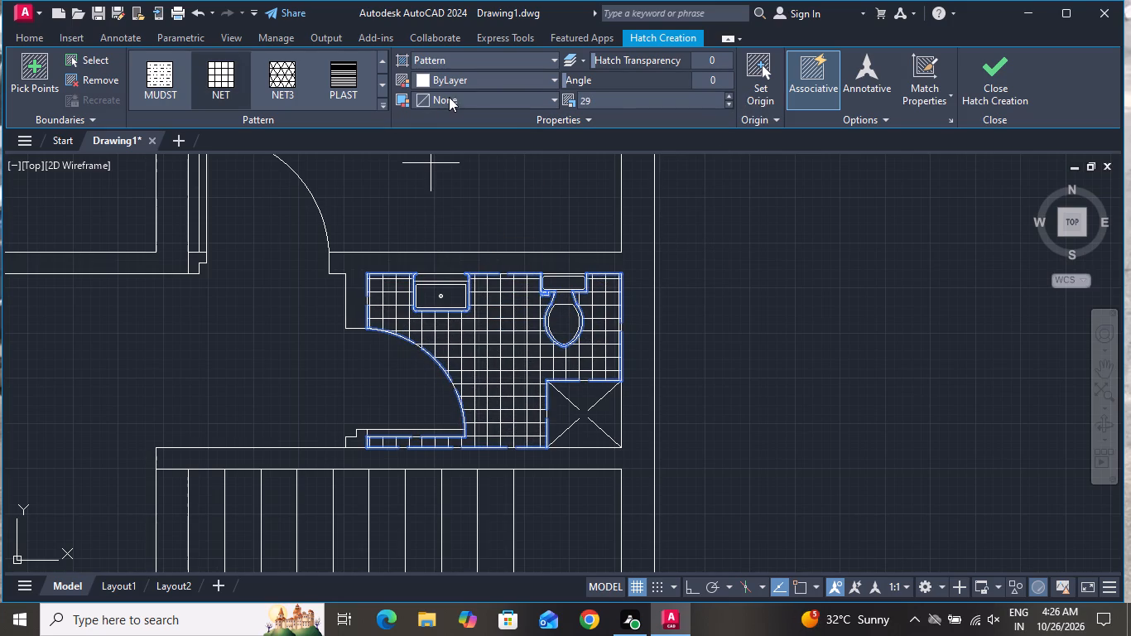
# Set the floor hatch colour to light blue 122,175,223 and finish the hatch.
pyautogui.click(464, 82)
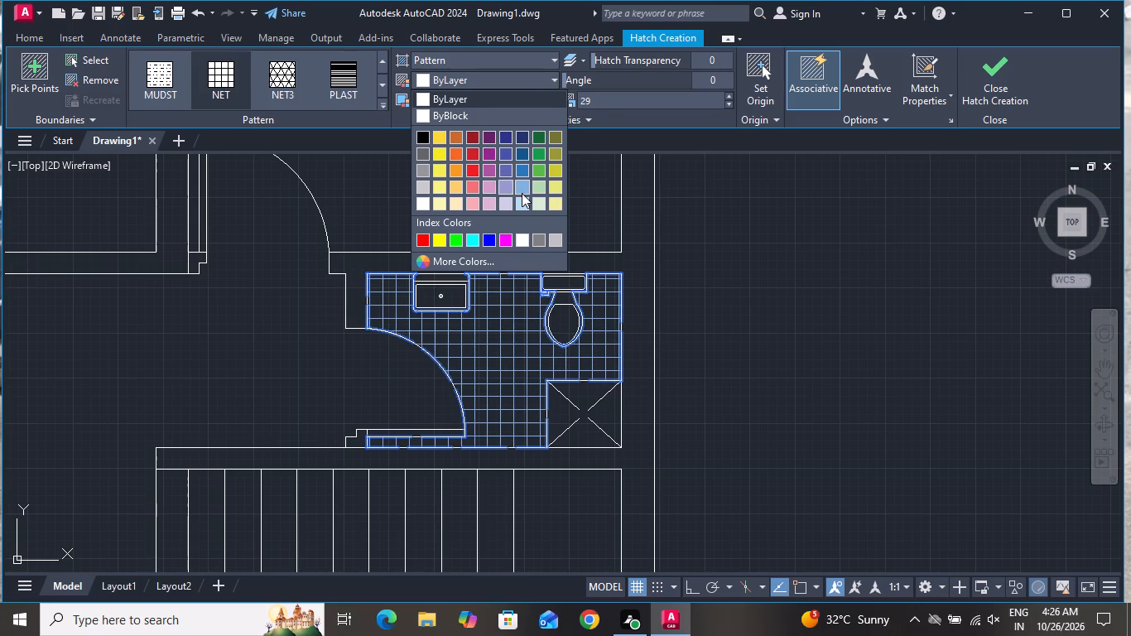
pyautogui.click(522, 193)
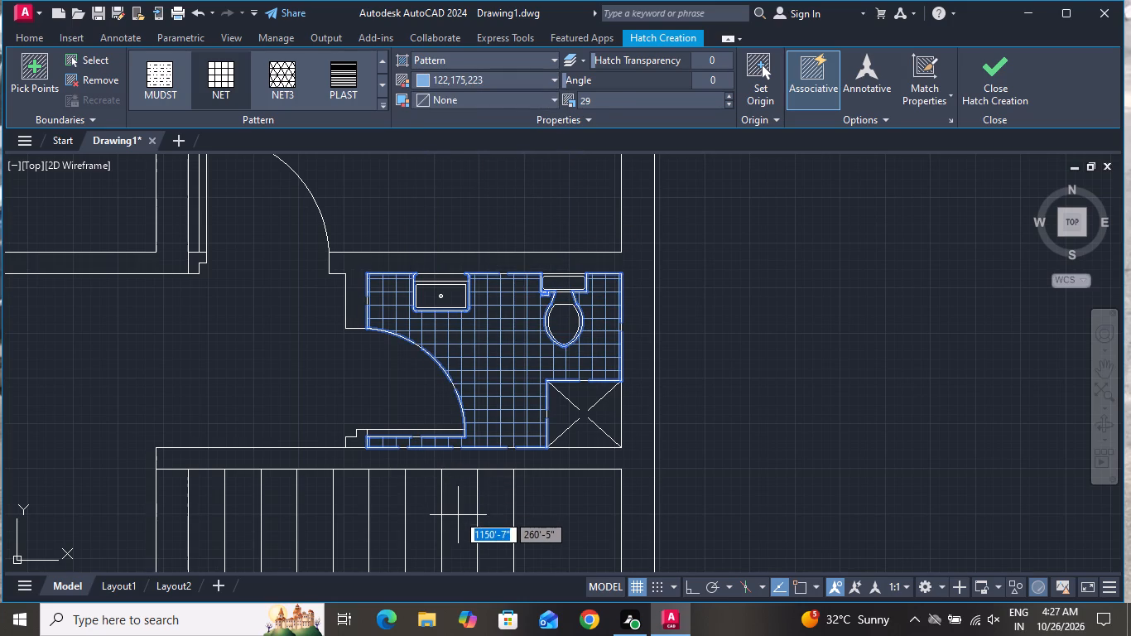
pyautogui.press('Escape')
pyautogui.scroll(-4, 465, 364)
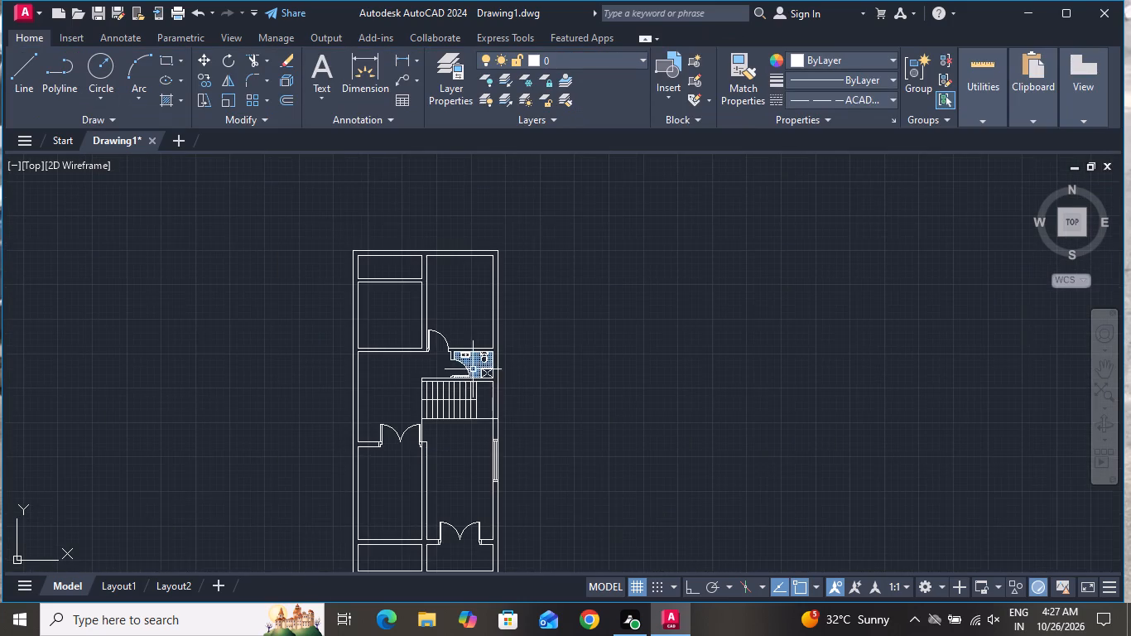
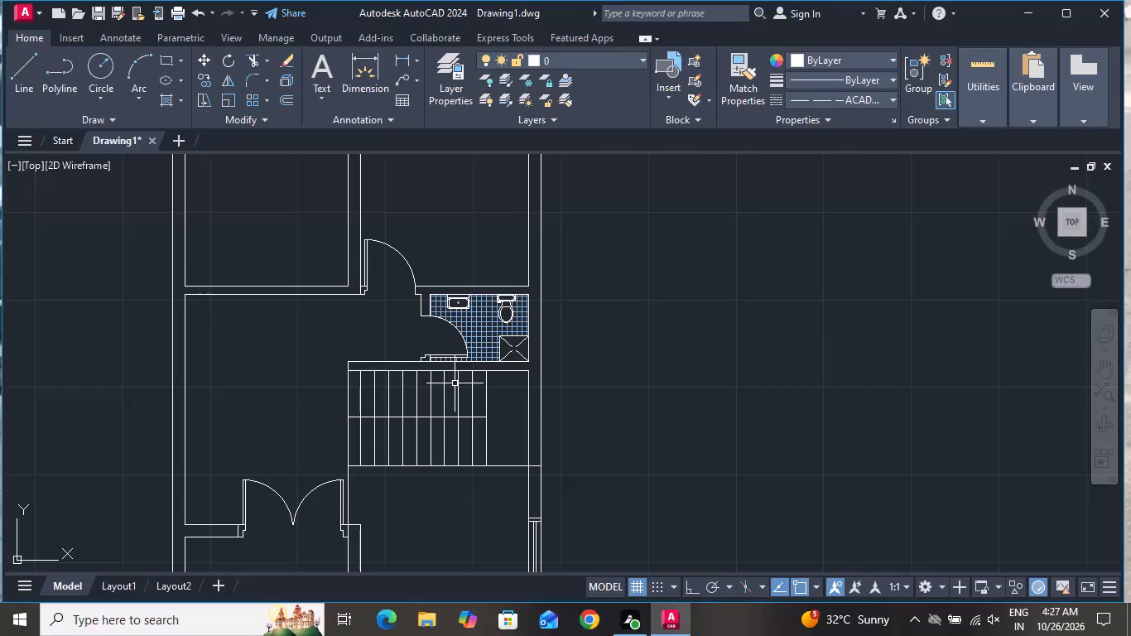
# Draw a line across the toilet room's doorway, from the north jamb to the door frame at the south jamb.
pyautogui.click(22, 90)
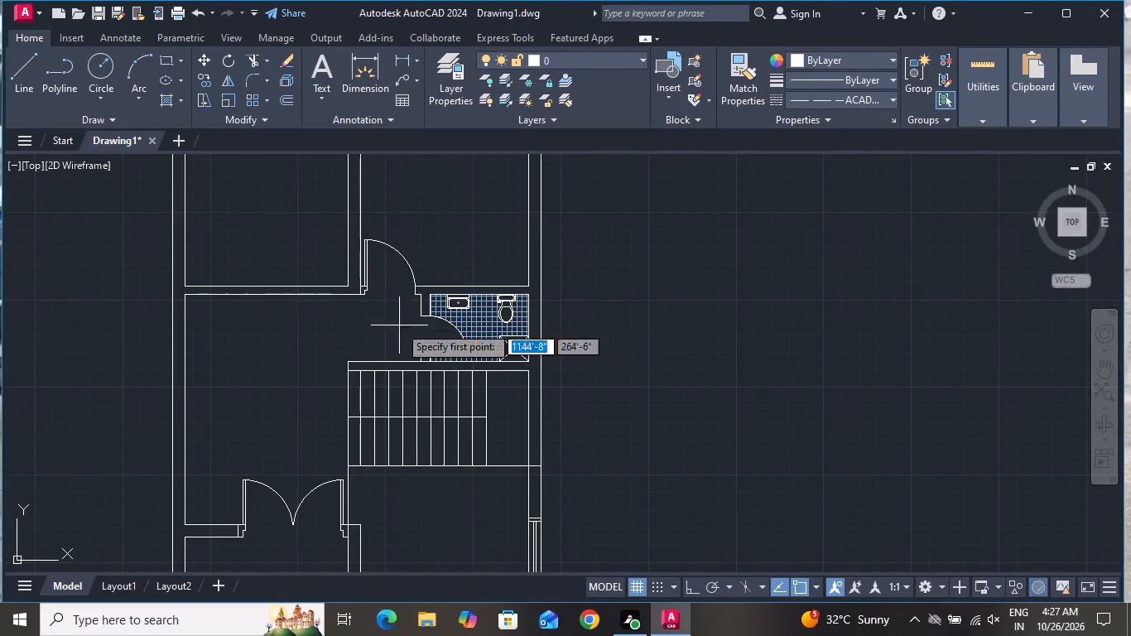
pyautogui.scroll(2, 459, 338)
pyautogui.click(354, 282)
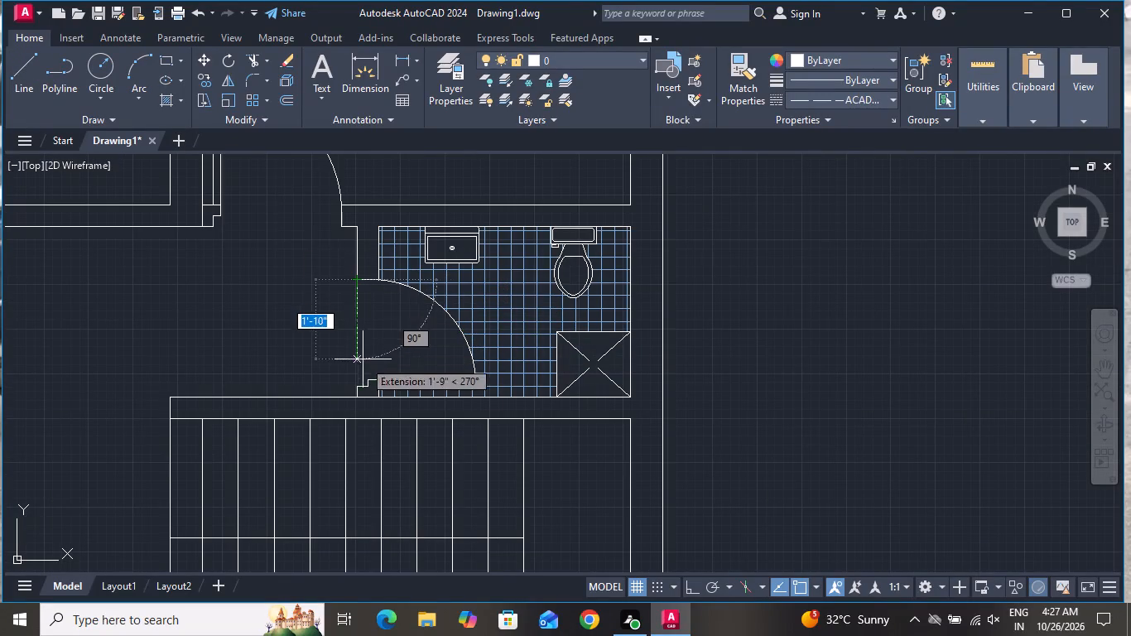
pyautogui.scroll(2, 348, 392)
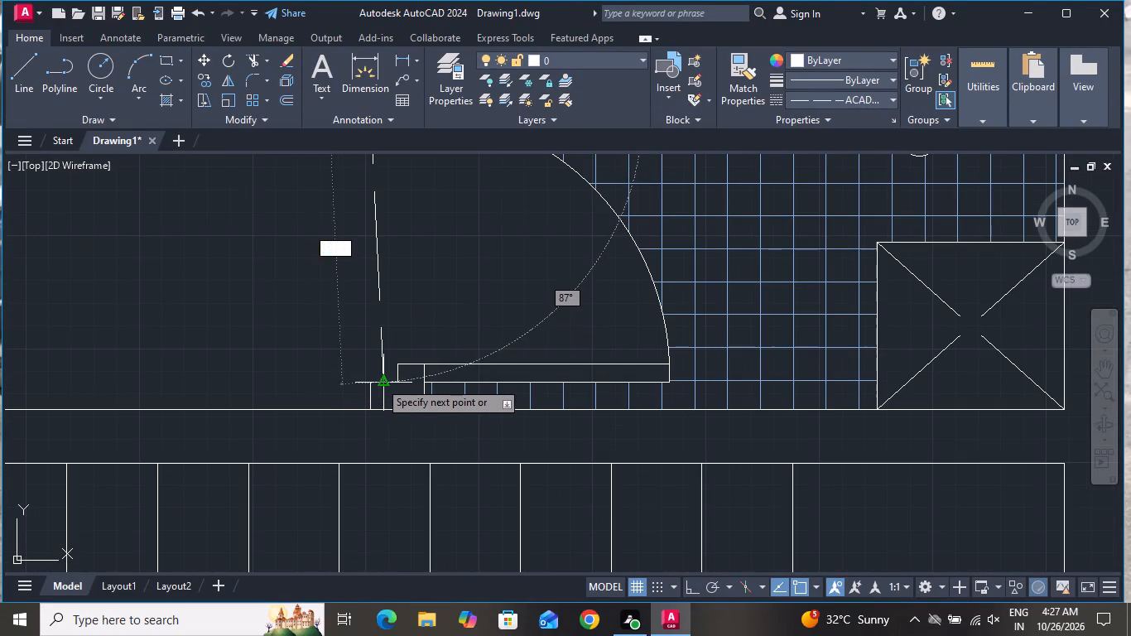
pyautogui.click(369, 380)
pyautogui.rightClick(368, 380)
pyautogui.click(415, 411)
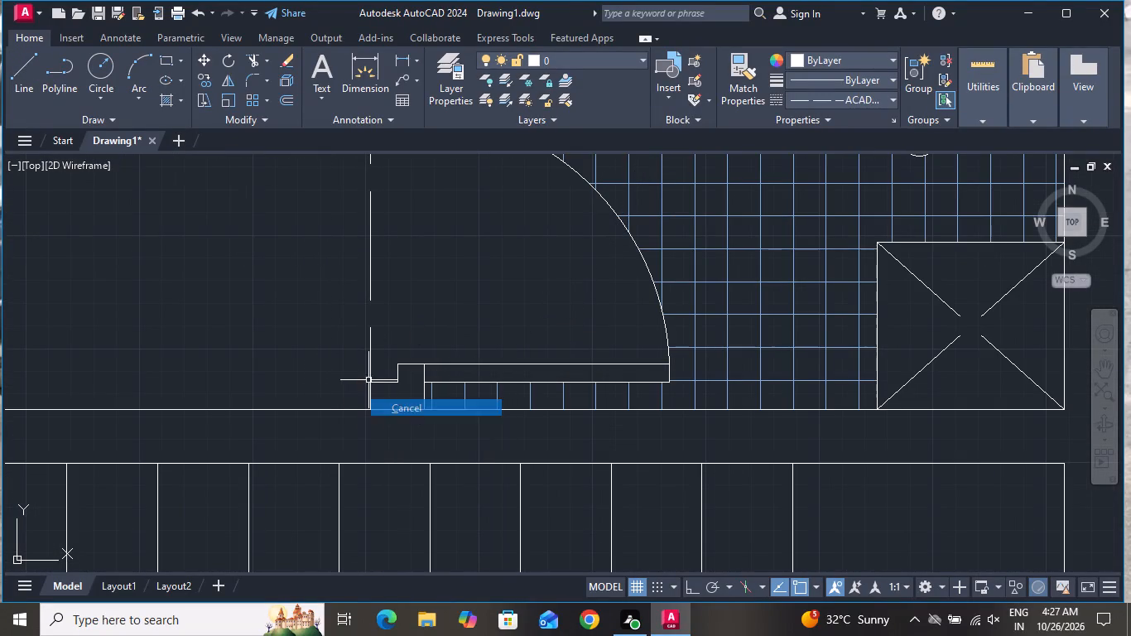
# Change the new doorway line's linetype to ByLayer.
pyautogui.click(412, 296)
pyautogui.click(304, 337)
pyautogui.click(830, 101)
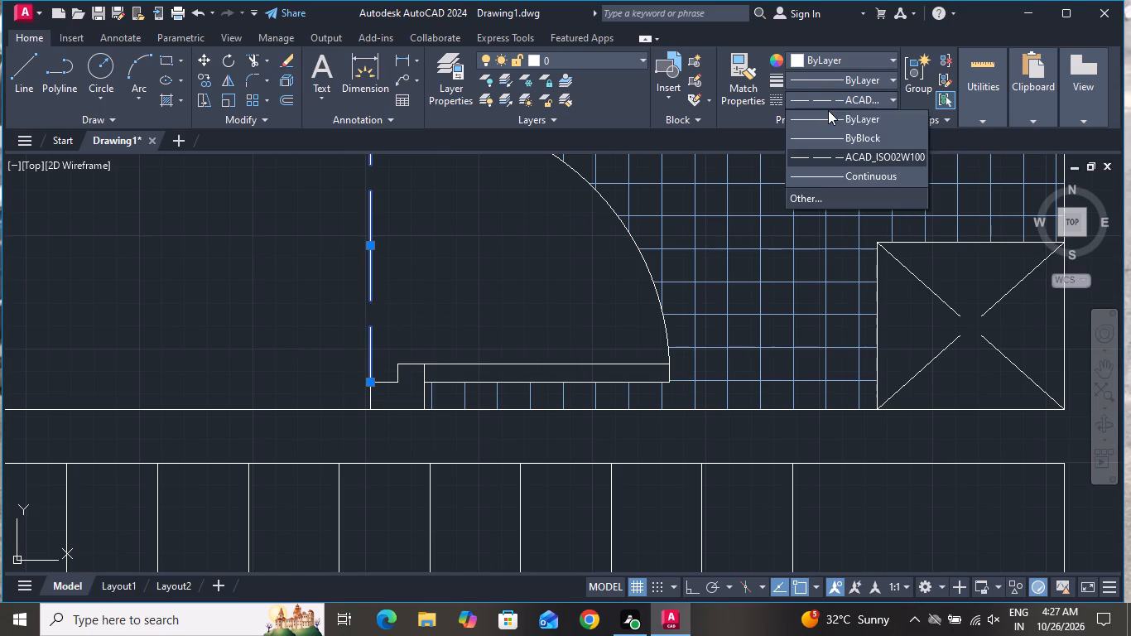
pyautogui.click(825, 121)
pyautogui.scroll(-2, 626, 325)
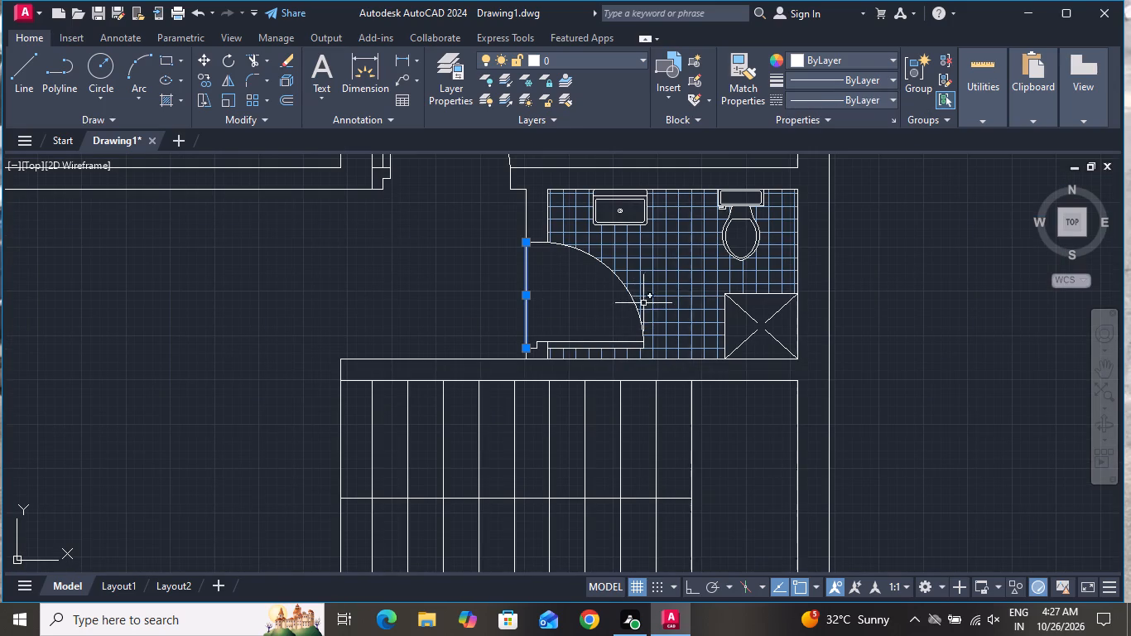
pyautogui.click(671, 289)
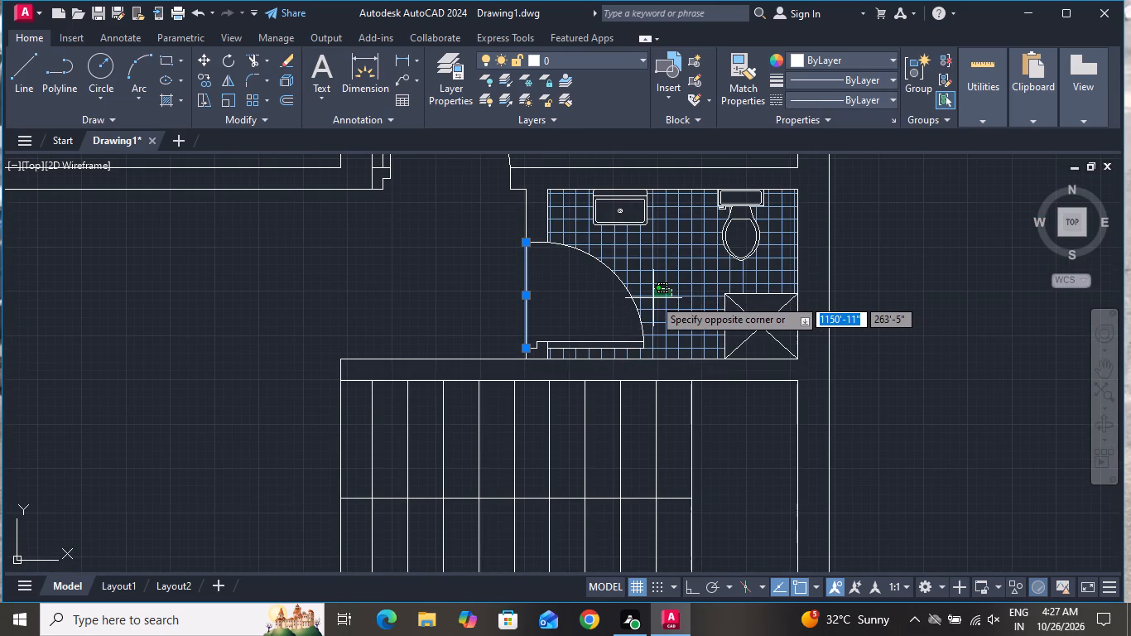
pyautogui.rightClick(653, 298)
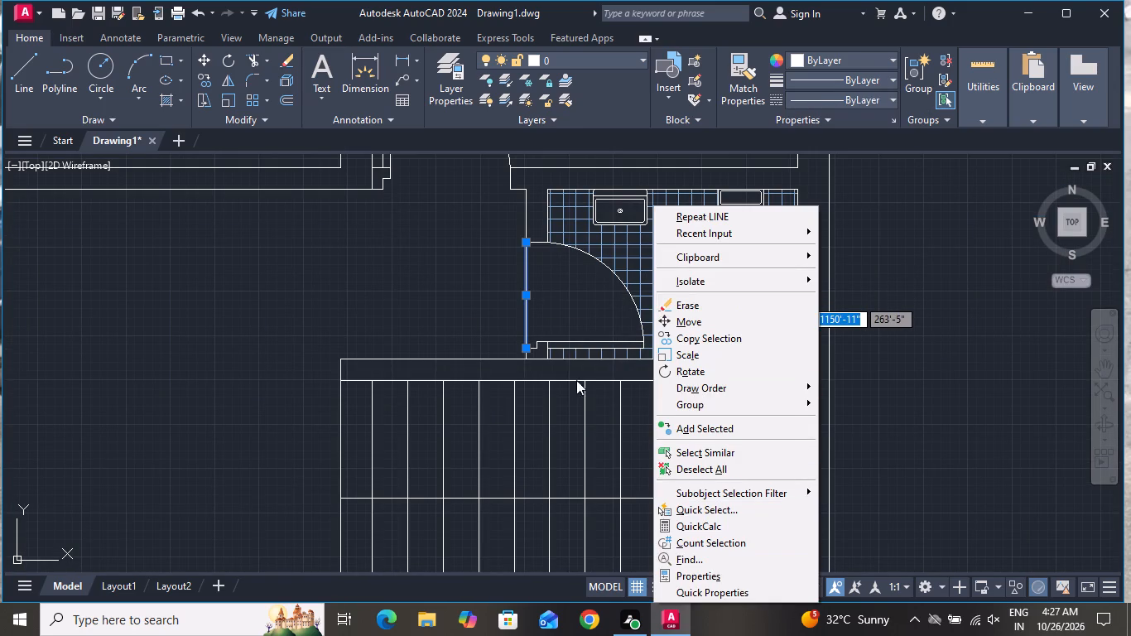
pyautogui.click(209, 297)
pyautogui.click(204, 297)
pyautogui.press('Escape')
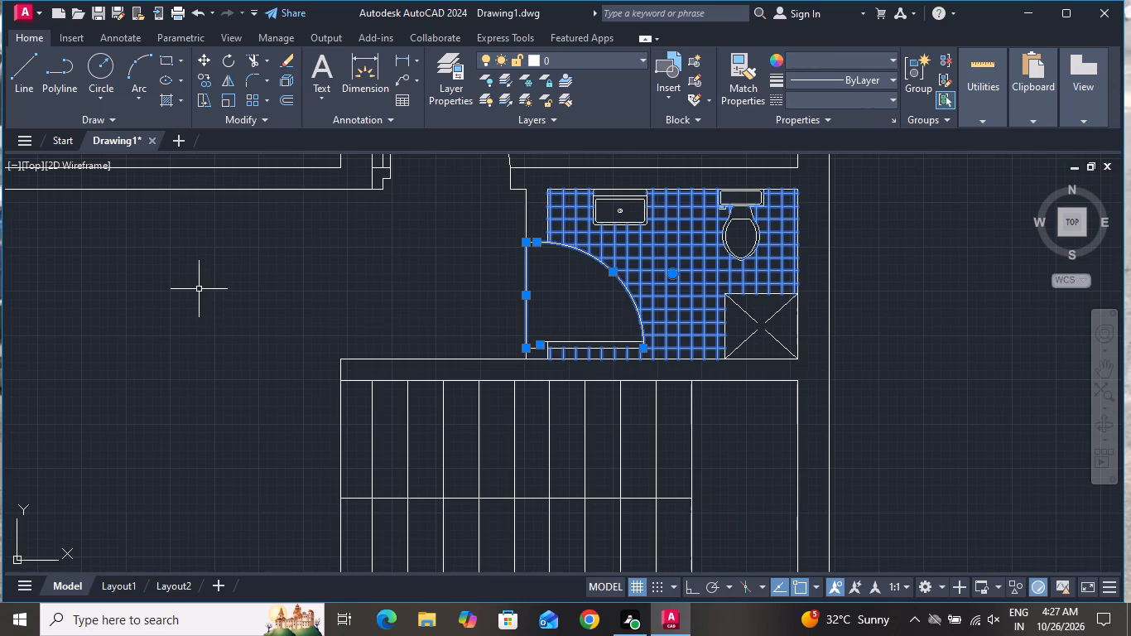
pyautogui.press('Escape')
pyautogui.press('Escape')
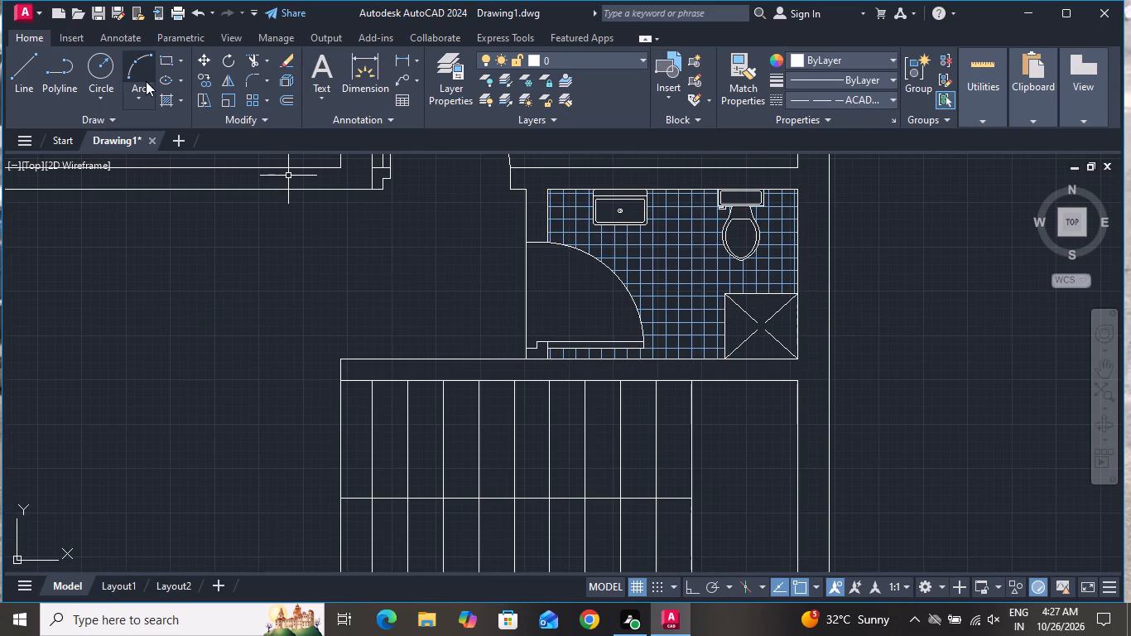
# Hatch the door swing area inside the toilet room with the same light blue 122,175,223 NET pattern at scale 29.
pyautogui.click(161, 99)
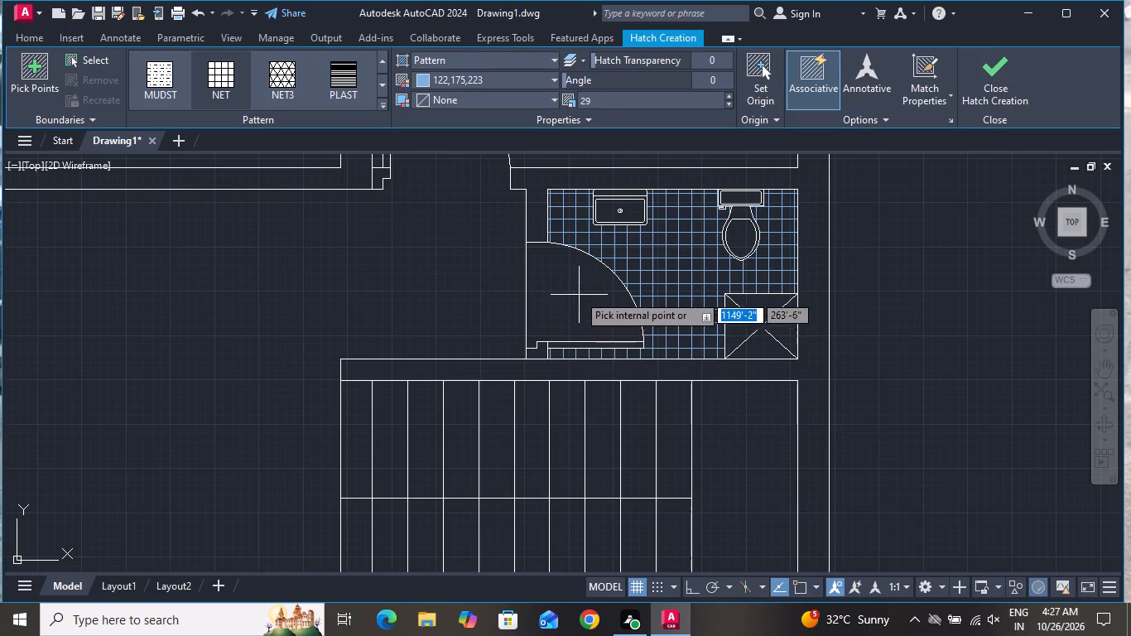
pyautogui.click(578, 294)
pyautogui.rightClick(303, 269)
pyautogui.click(322, 292)
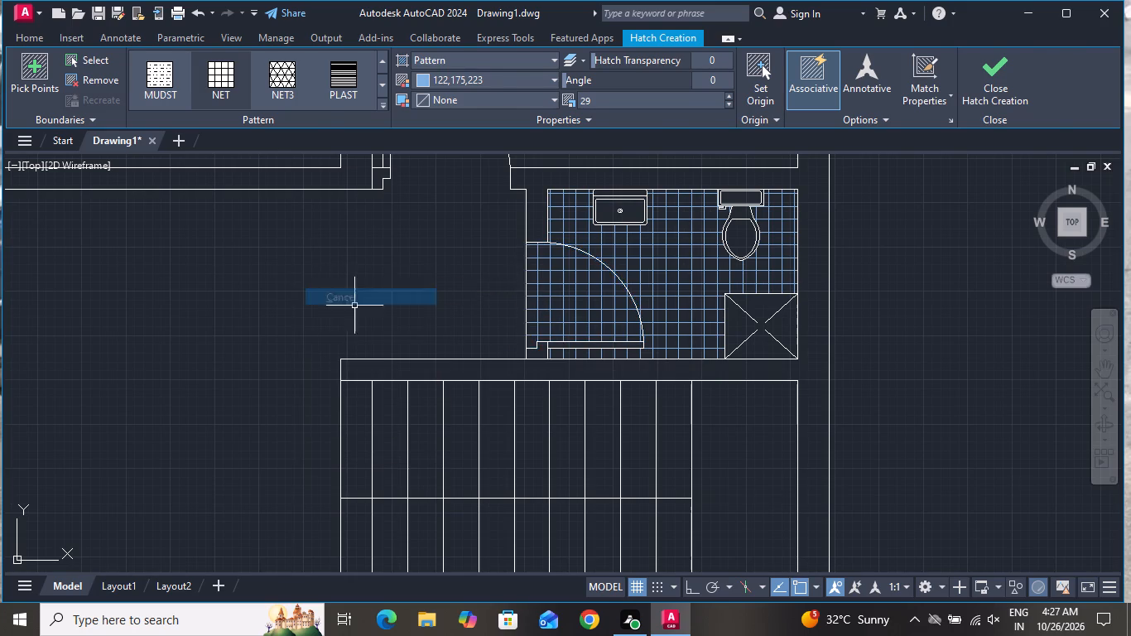
# Turn on Ortho mode and set the current linetype to ByLayer, abandoning the line begun north of the toilet room.
pyautogui.scroll(-2, 378, 318)
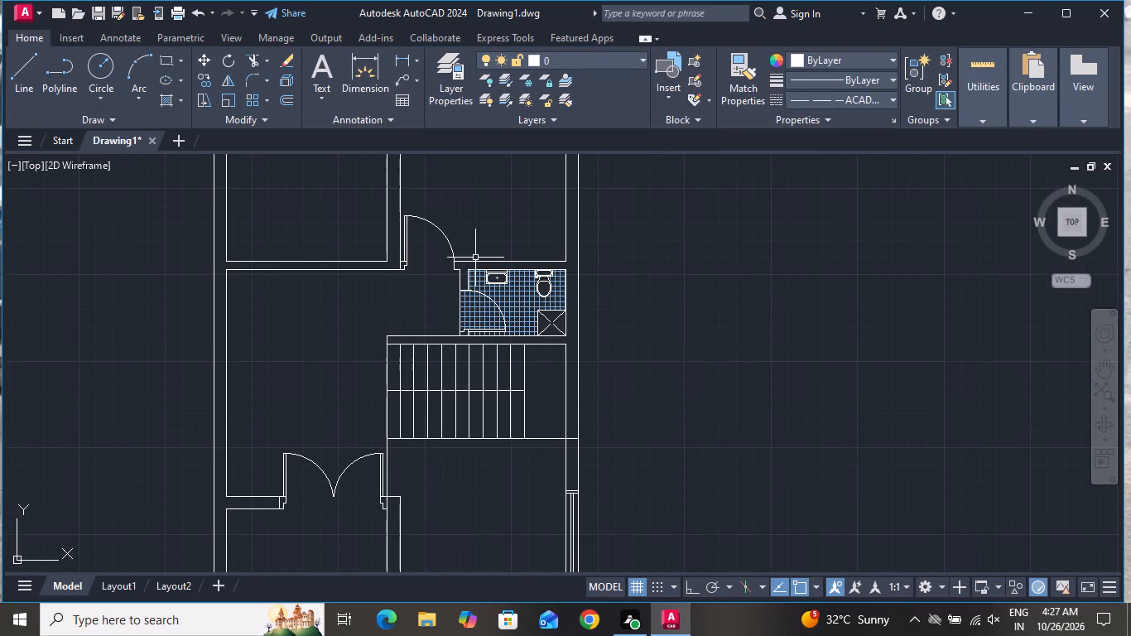
pyautogui.click(34, 64)
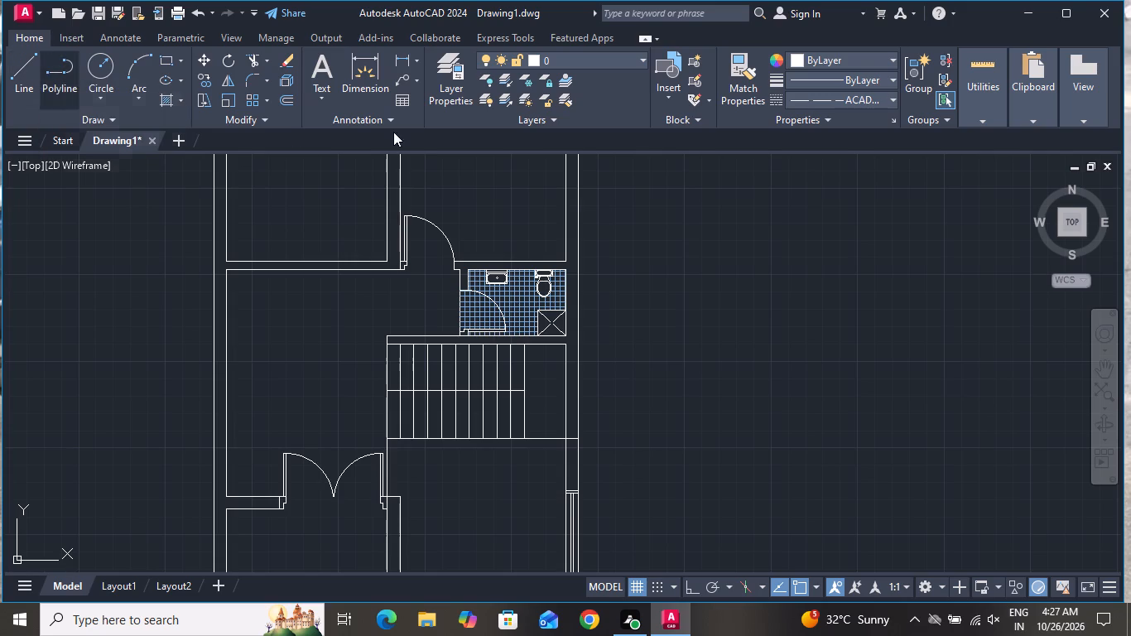
pyautogui.scroll(2, 508, 180)
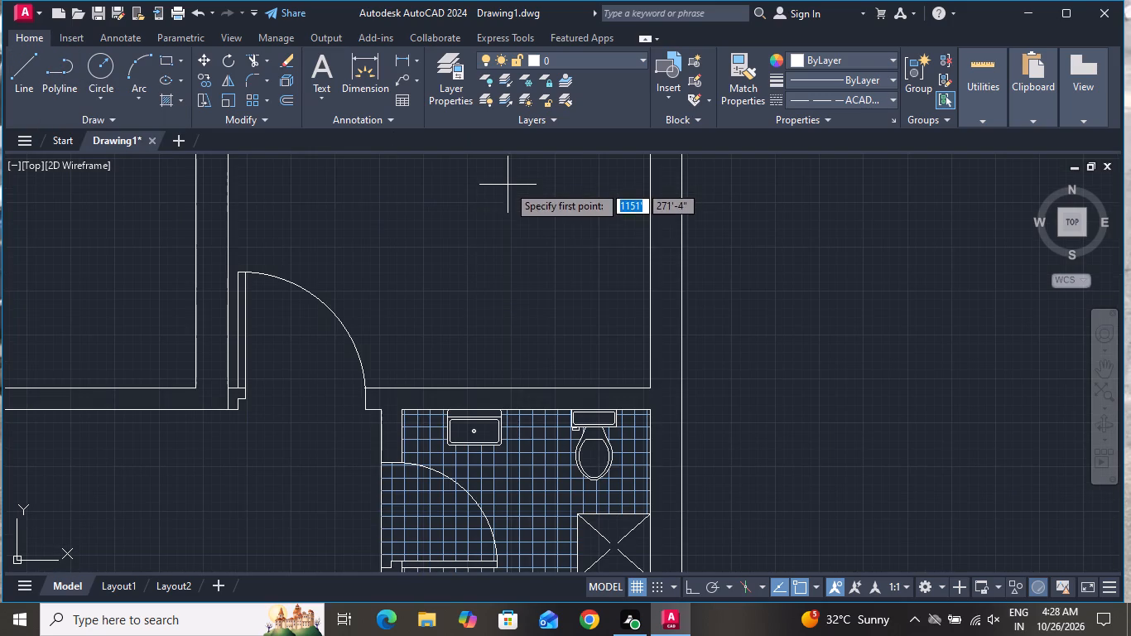
pyautogui.click(391, 389)
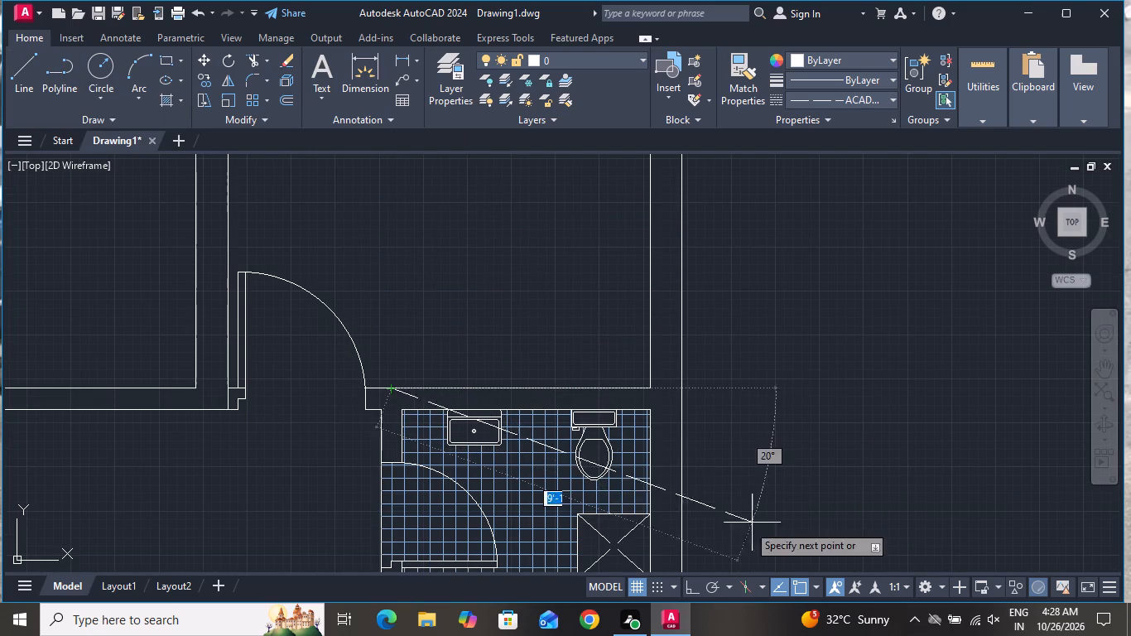
pyautogui.click(692, 587)
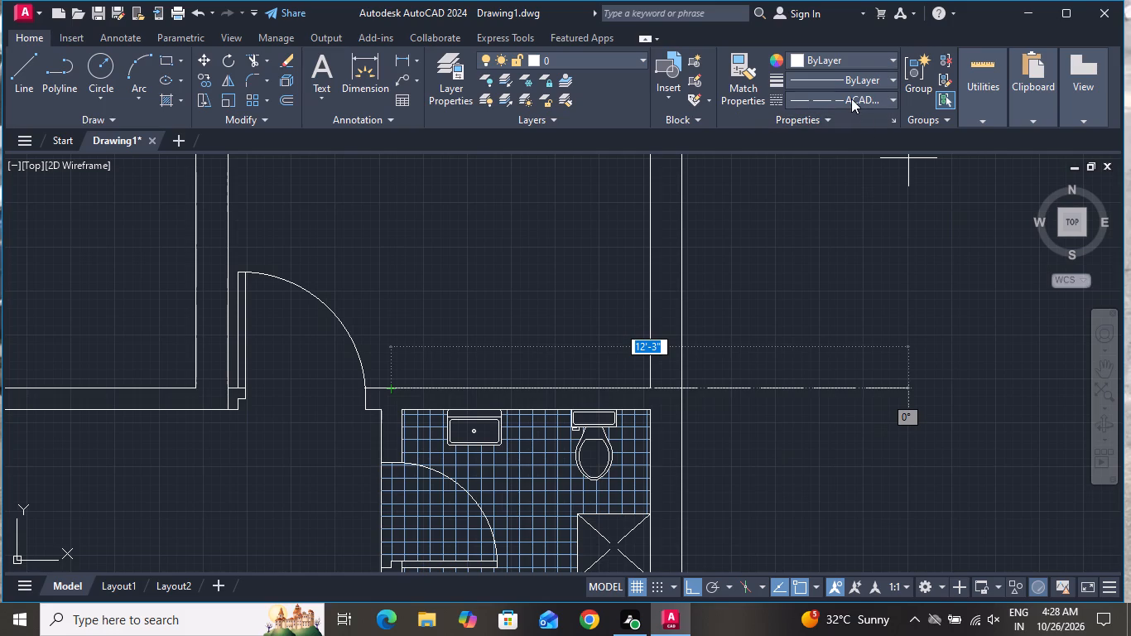
pyautogui.click(851, 99)
pyautogui.click(806, 126)
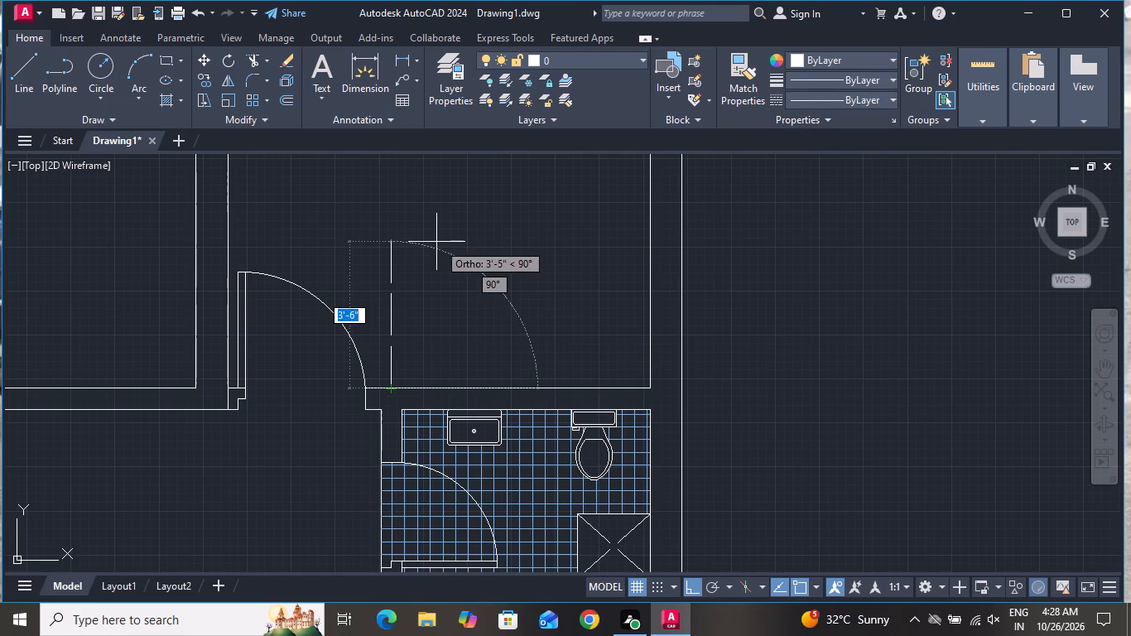
pyautogui.rightClick(431, 224)
pyautogui.click(462, 258)
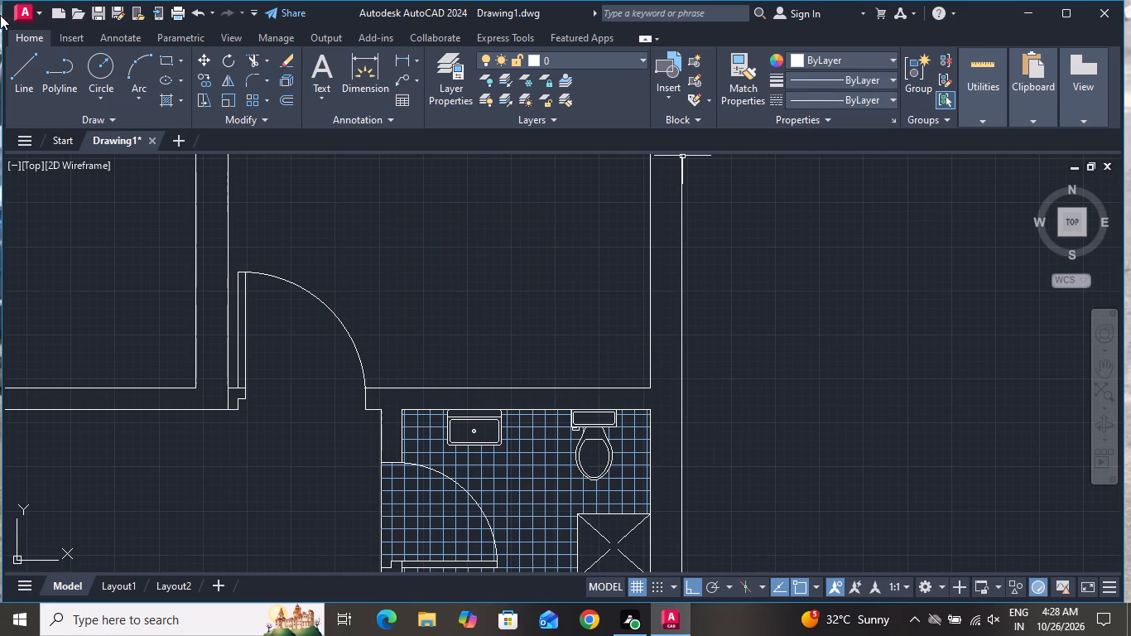
# Draw a counter outline on the wall north of the toilet room, about 1'-4" deep and 6'-1" long, ending at the east wall.
pyautogui.click(12, 65)
pyautogui.scroll(1, 434, 380)
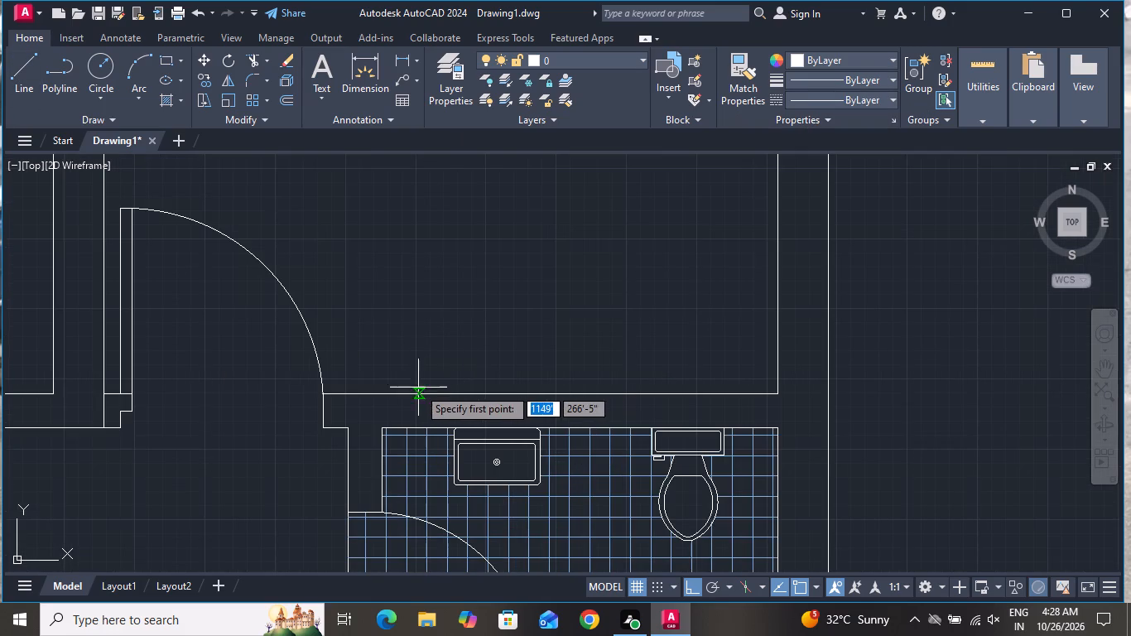
pyautogui.click(365, 392)
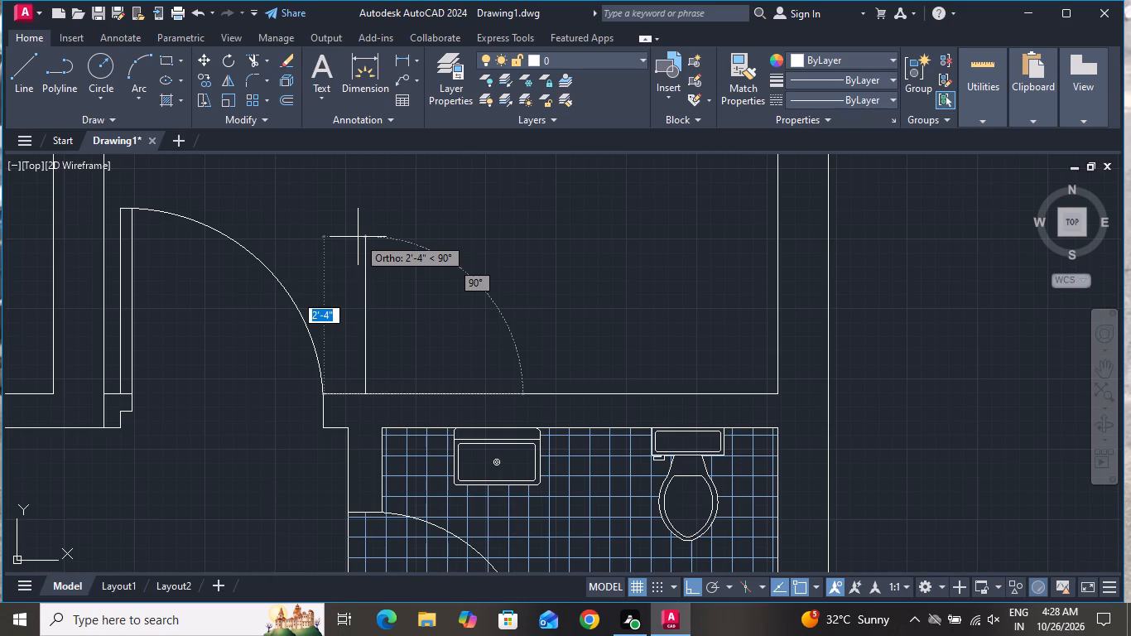
pyautogui.click(365, 309)
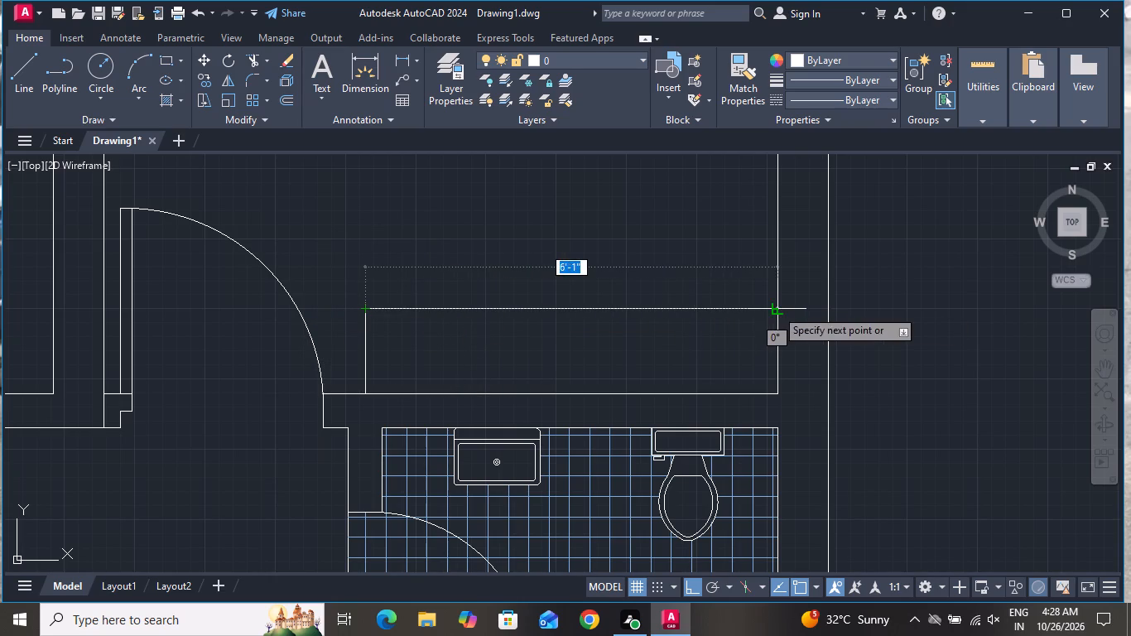
pyautogui.click(776, 309)
pyautogui.rightClick(776, 308)
pyautogui.click(789, 341)
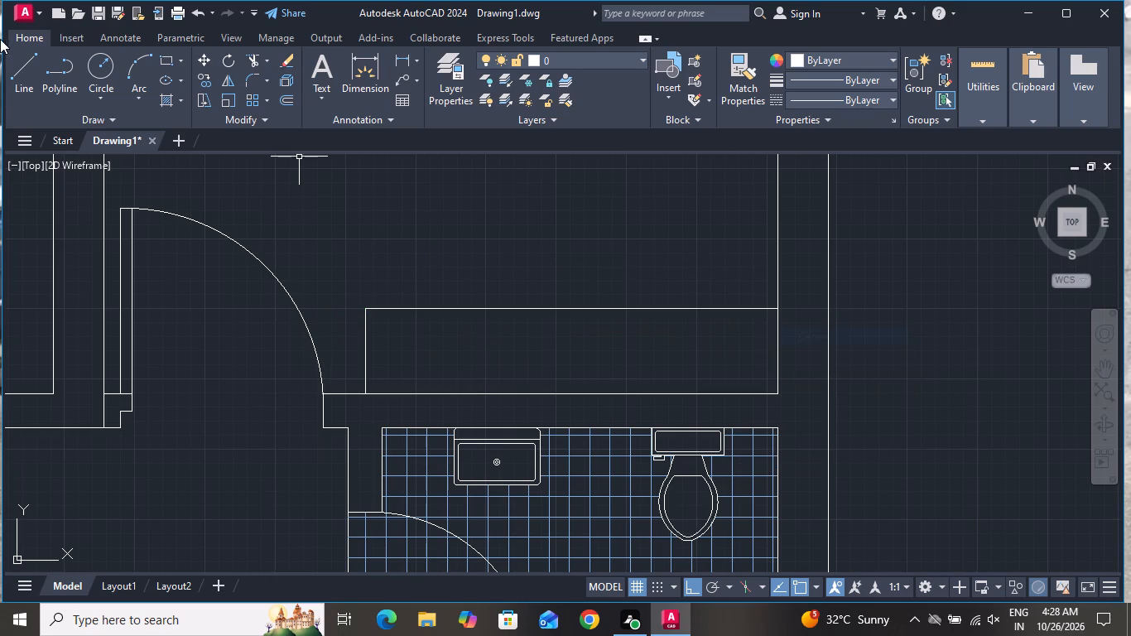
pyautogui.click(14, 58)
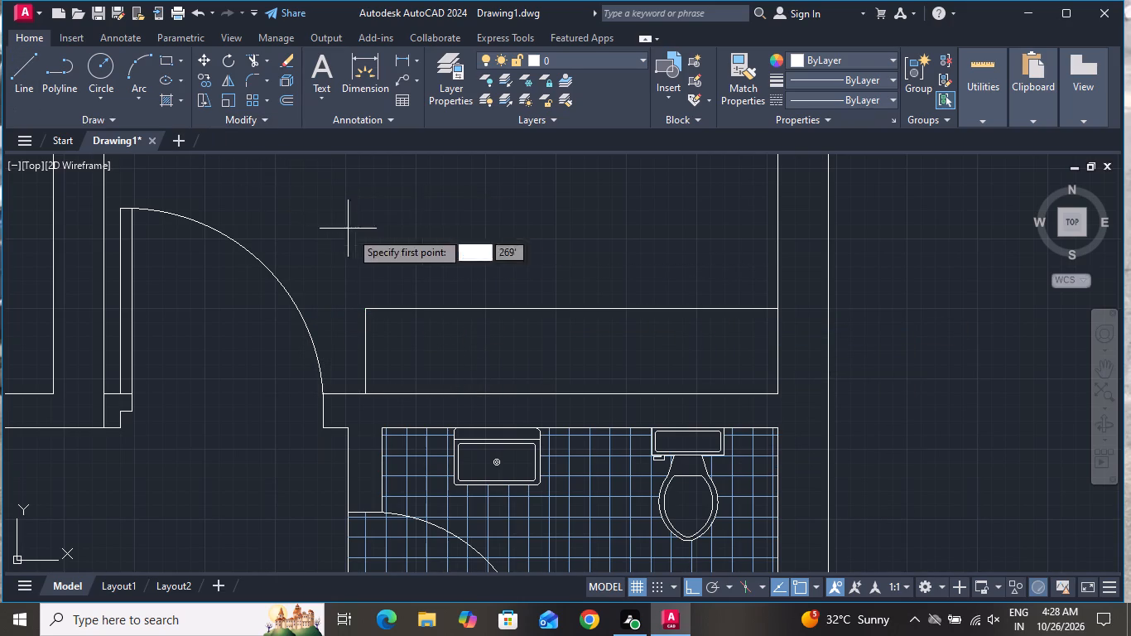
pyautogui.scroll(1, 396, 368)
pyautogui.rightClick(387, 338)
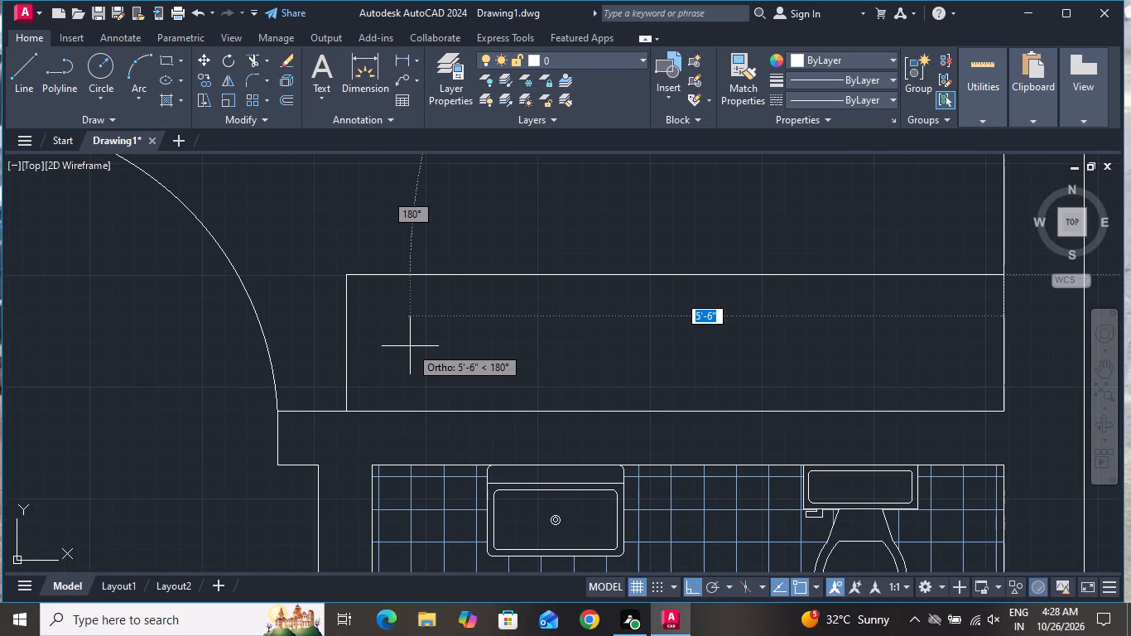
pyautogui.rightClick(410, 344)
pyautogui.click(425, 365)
# Browse the hatch patterns, choose ANSI32, and hatch the counter rectangle north of the toilet room.
pyautogui.click(166, 102)
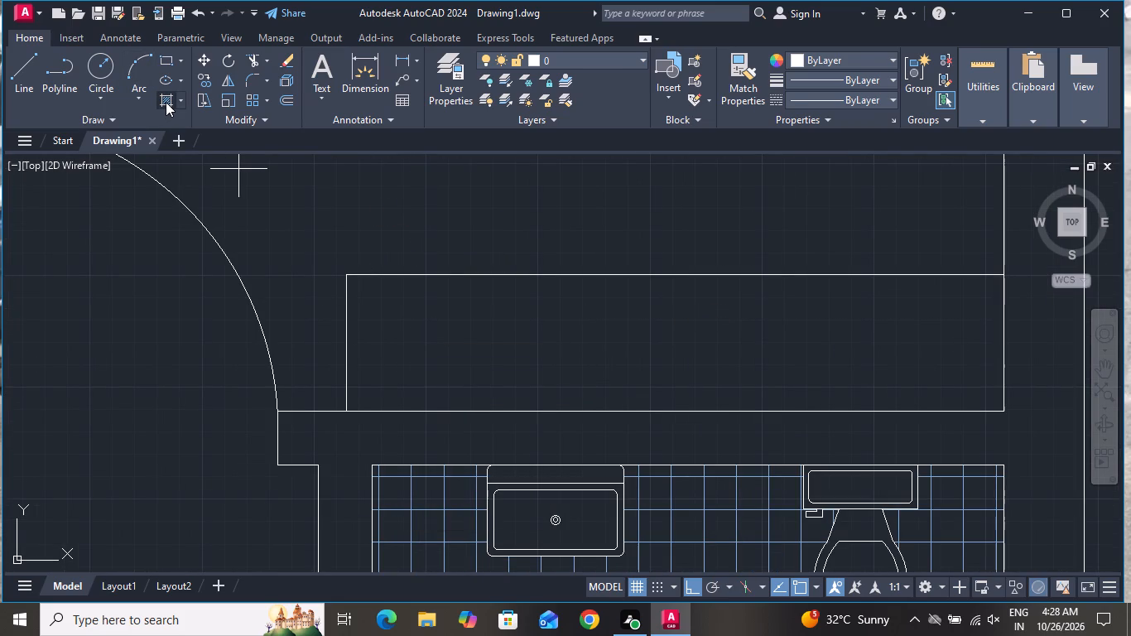
pyautogui.scroll(-1, 195, 79)
pyautogui.scroll(6, 195, 79)
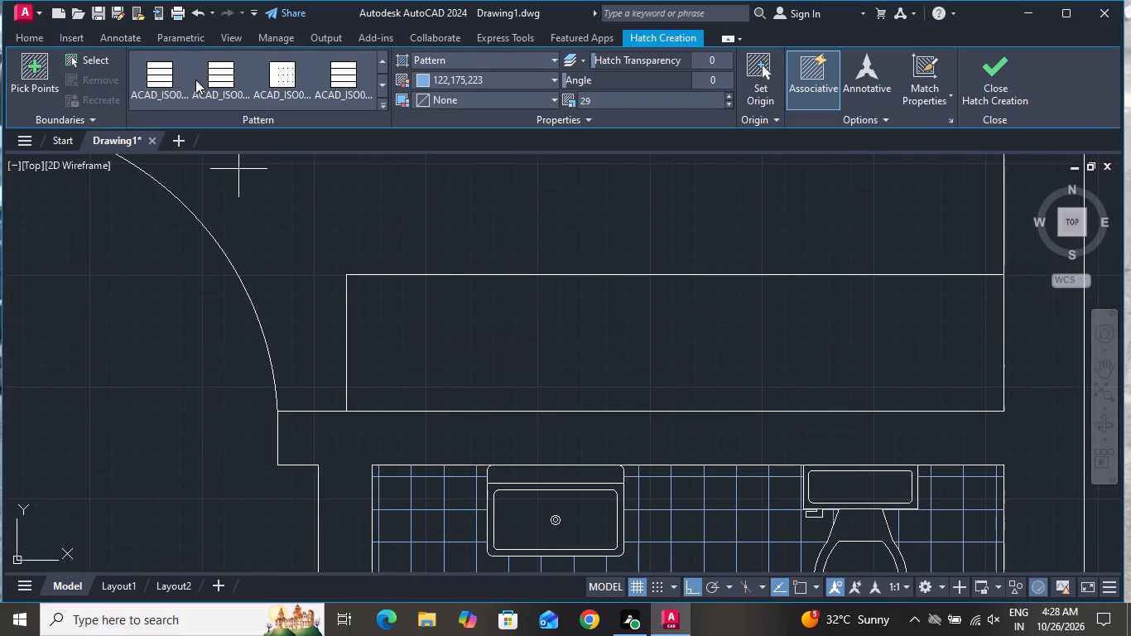
pyautogui.scroll(4, 195, 79)
pyautogui.scroll(-13, 202, 77)
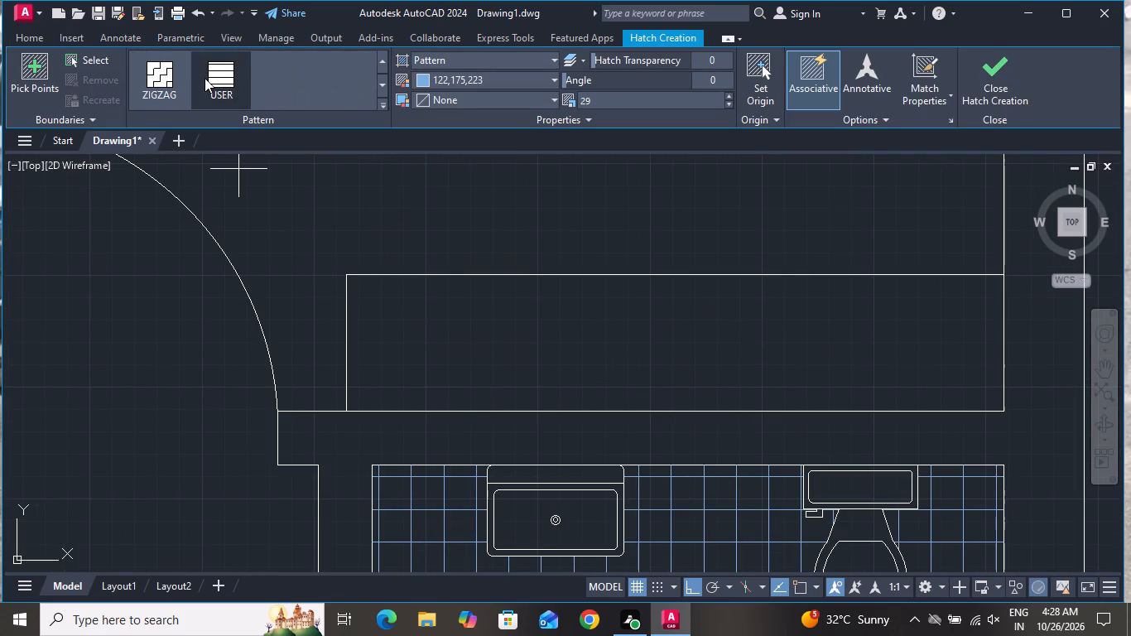
pyautogui.scroll(-4, 205, 78)
pyautogui.scroll(11, 212, 81)
pyautogui.scroll(12, 211, 73)
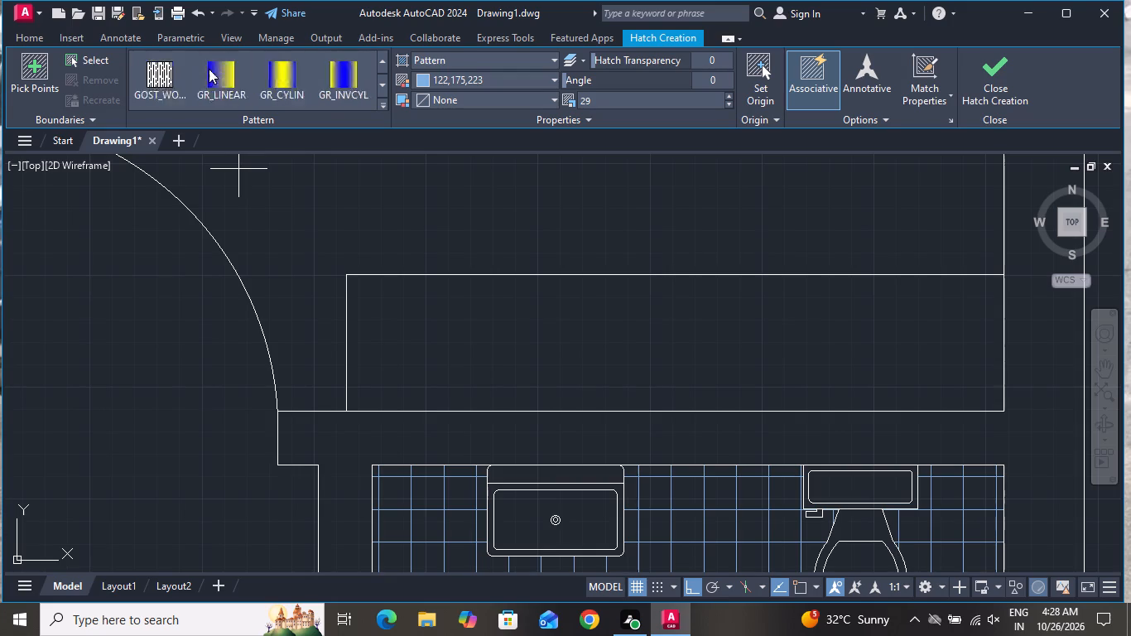
pyautogui.scroll(17, 209, 69)
pyautogui.scroll(-1, 308, 87)
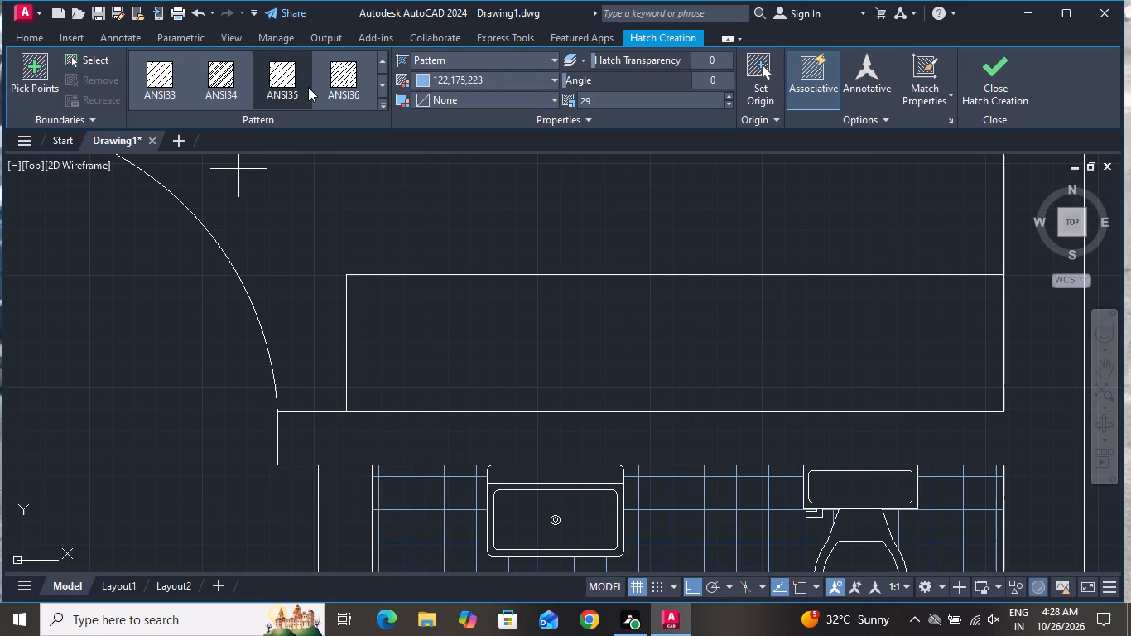
pyautogui.scroll(2, 221, 73)
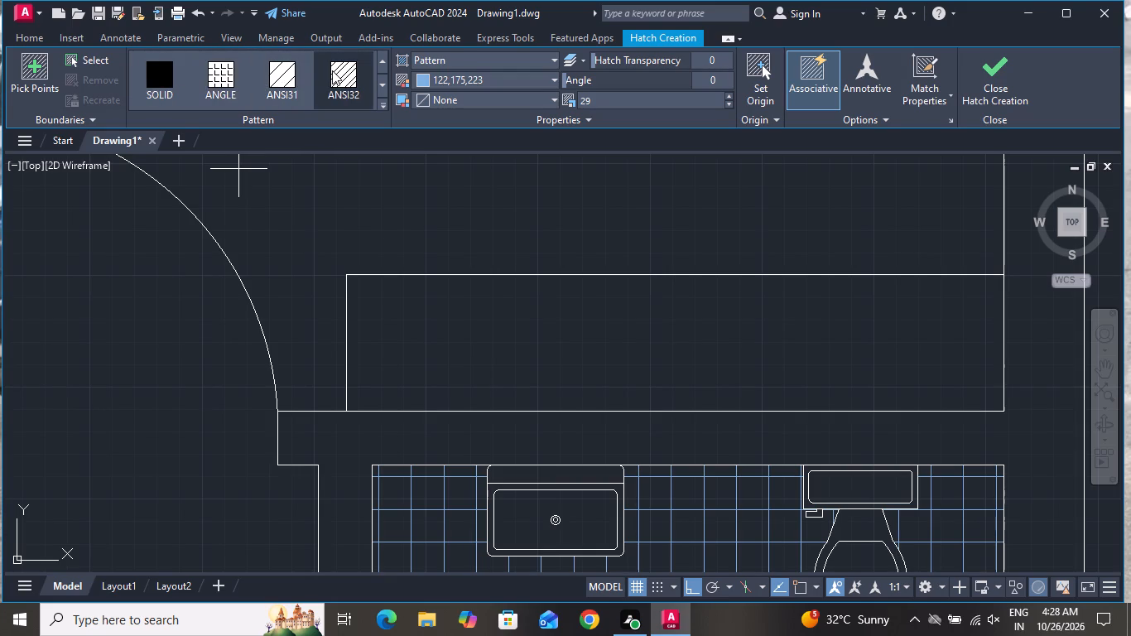
pyautogui.click(332, 72)
pyautogui.click(420, 276)
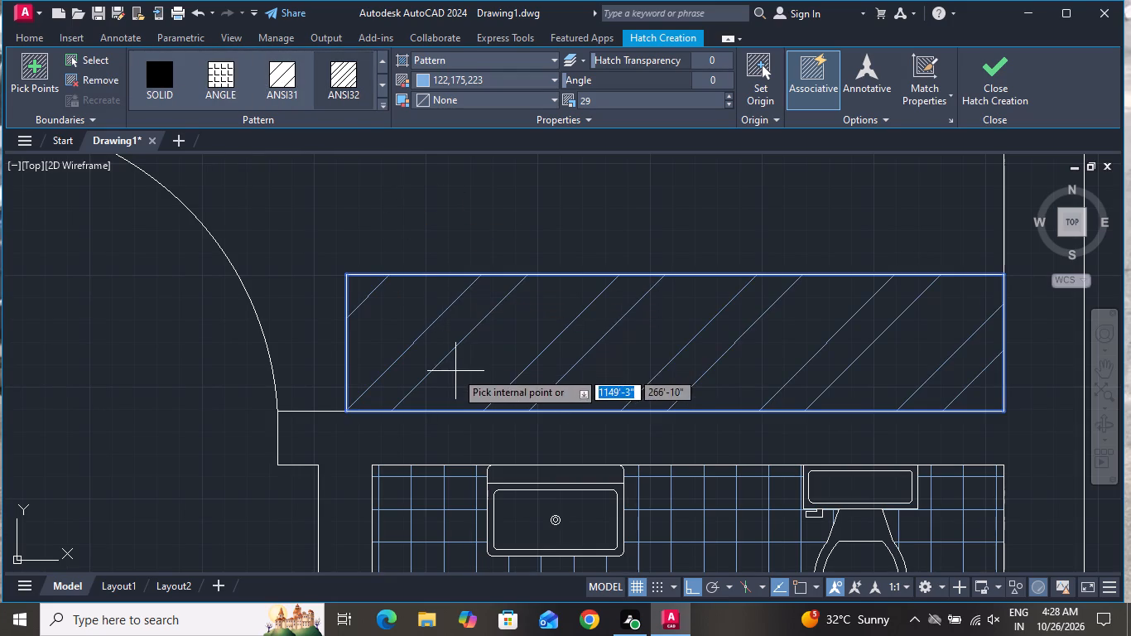
# Set the counter hatch scale to 9.
pyautogui.doubleClick(734, 104)
pyautogui.click(734, 104)
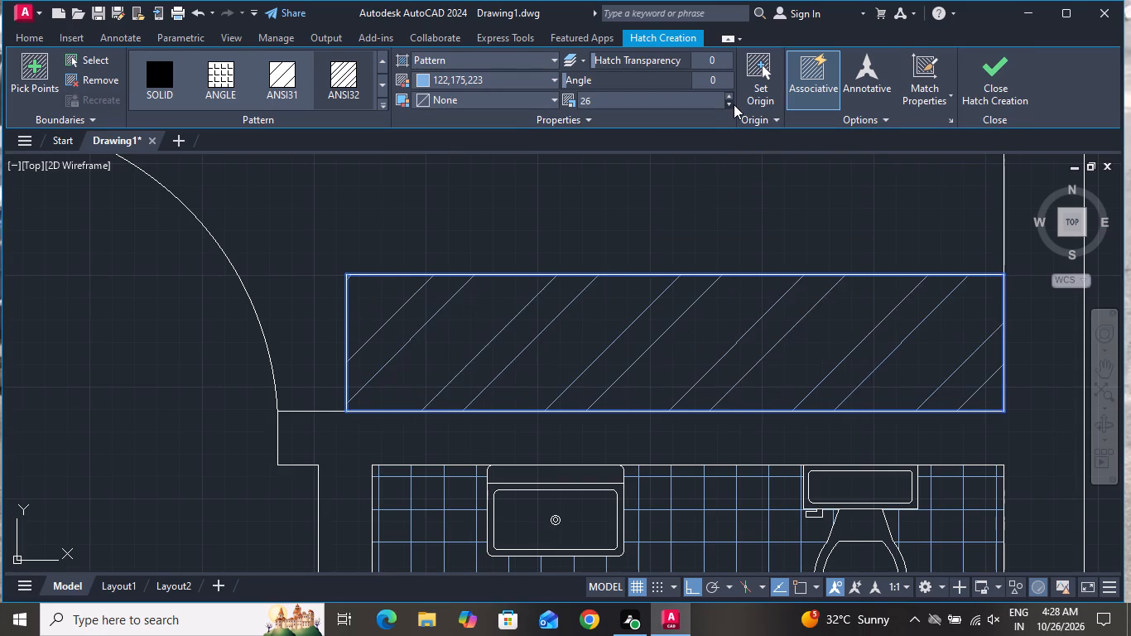
pyautogui.click(734, 104)
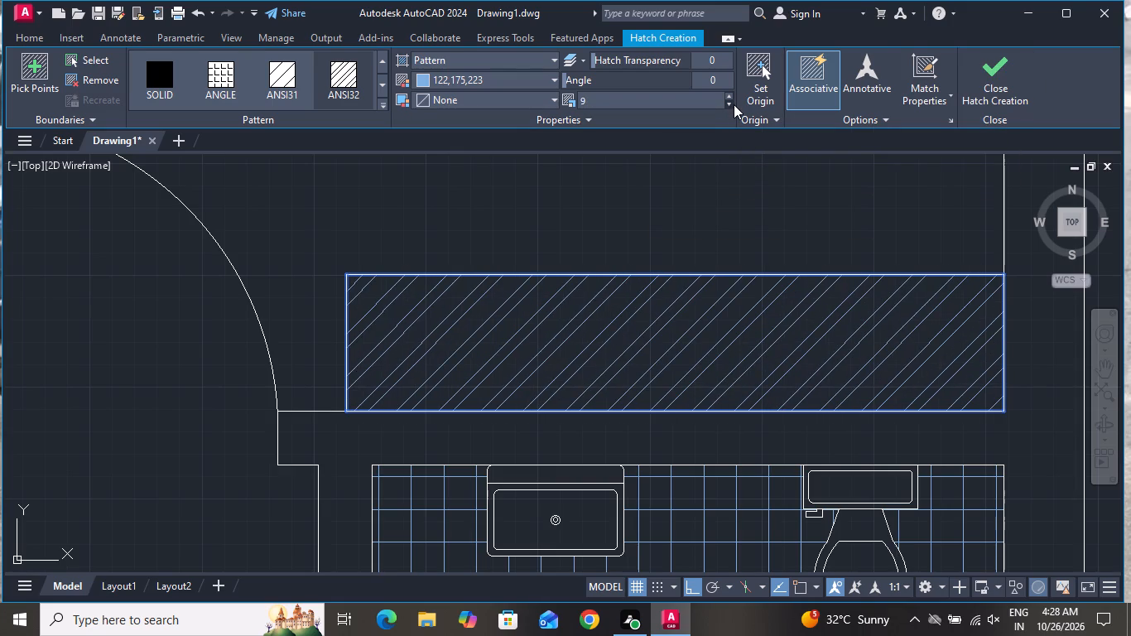
# Set the counter hatch colour to 248,153,30 and finish the hatch.
pyautogui.click(442, 80)
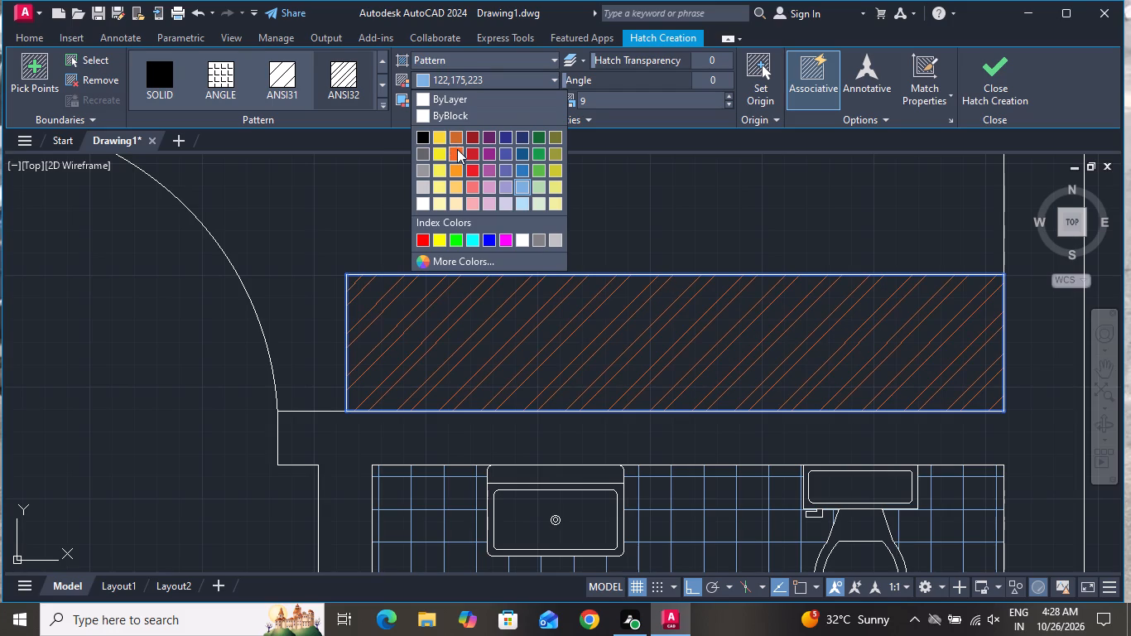
pyautogui.click(457, 172)
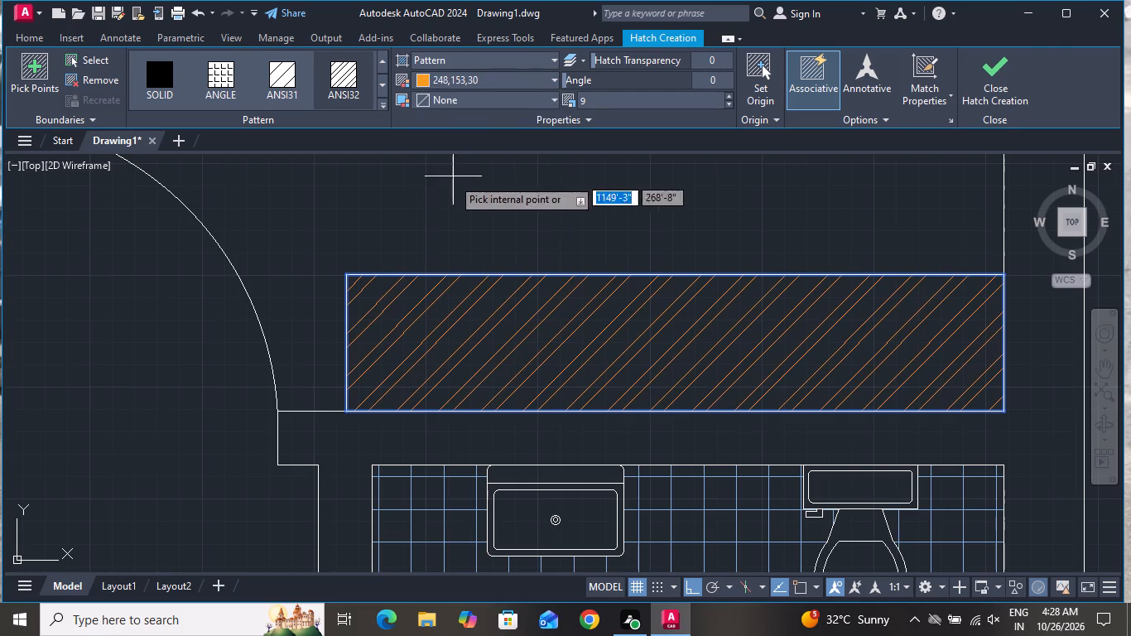
pyautogui.press('Escape')
# Draw a bed rectangle about 5' by 4' against the west wall of the room north of the counter, above the door.
pyautogui.scroll(-3, 522, 306)
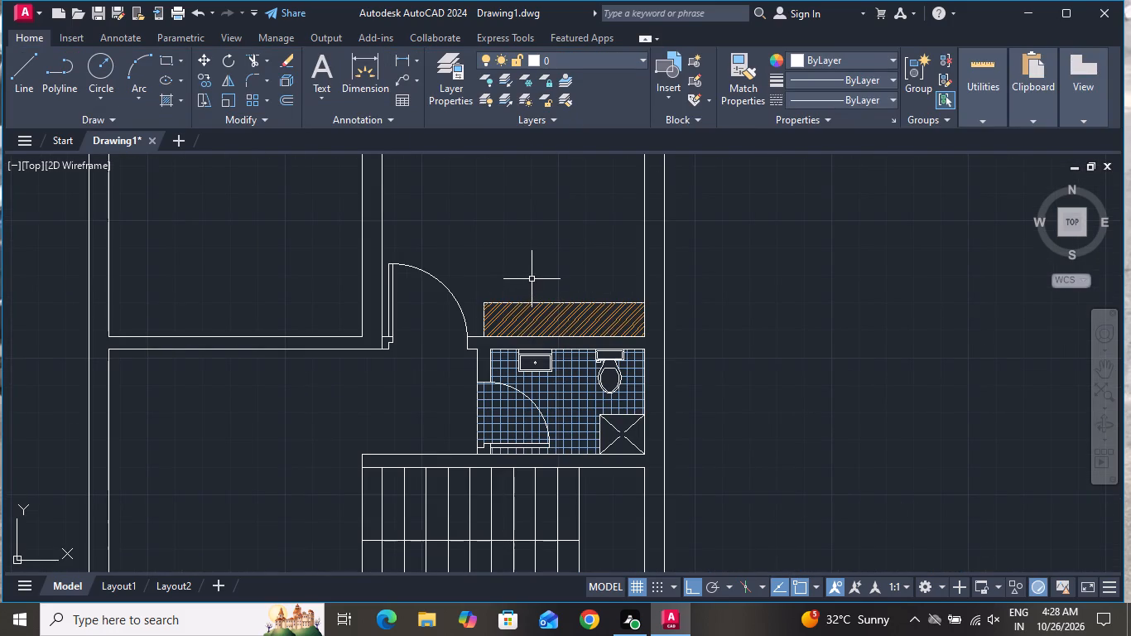
pyautogui.scroll(-2, 532, 269)
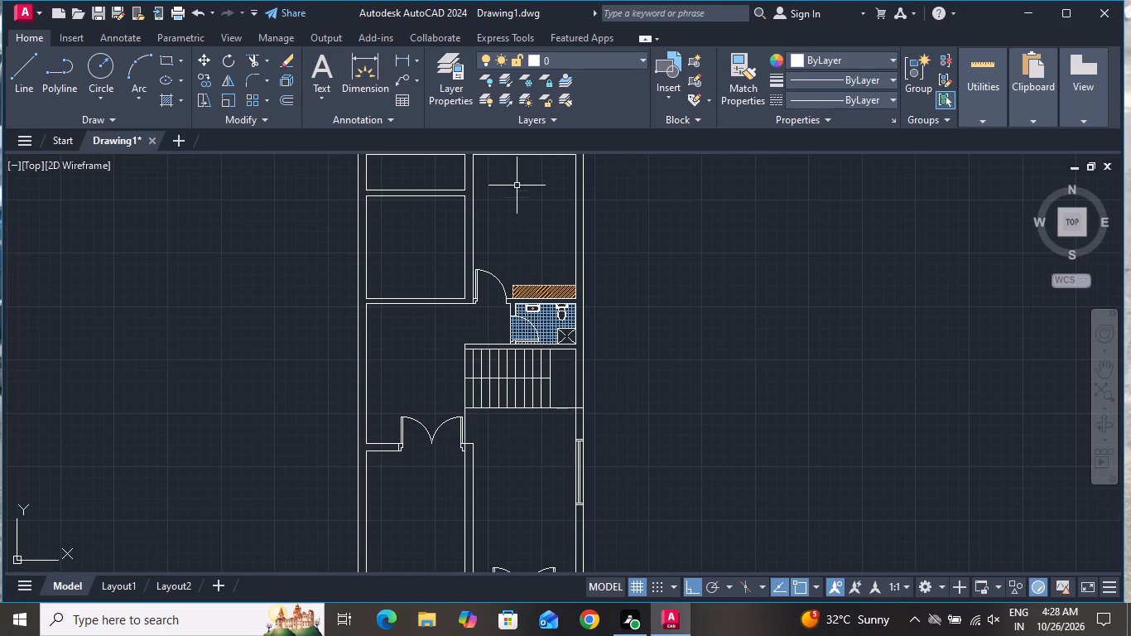
pyautogui.scroll(-1, 522, 263)
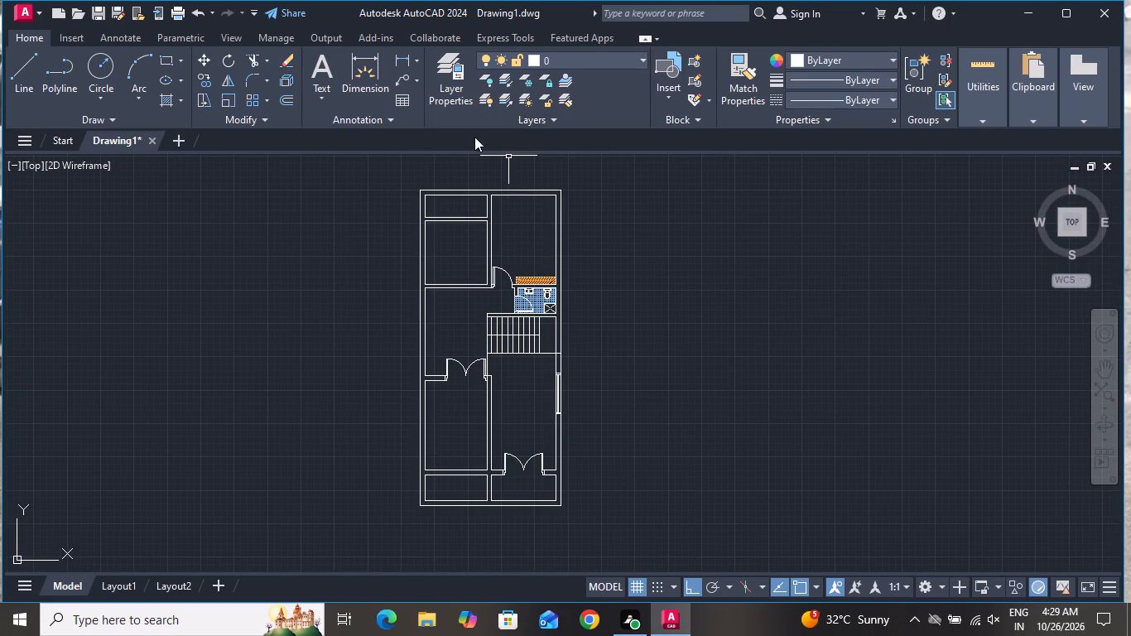
pyautogui.scroll(1, 495, 210)
pyautogui.click(165, 60)
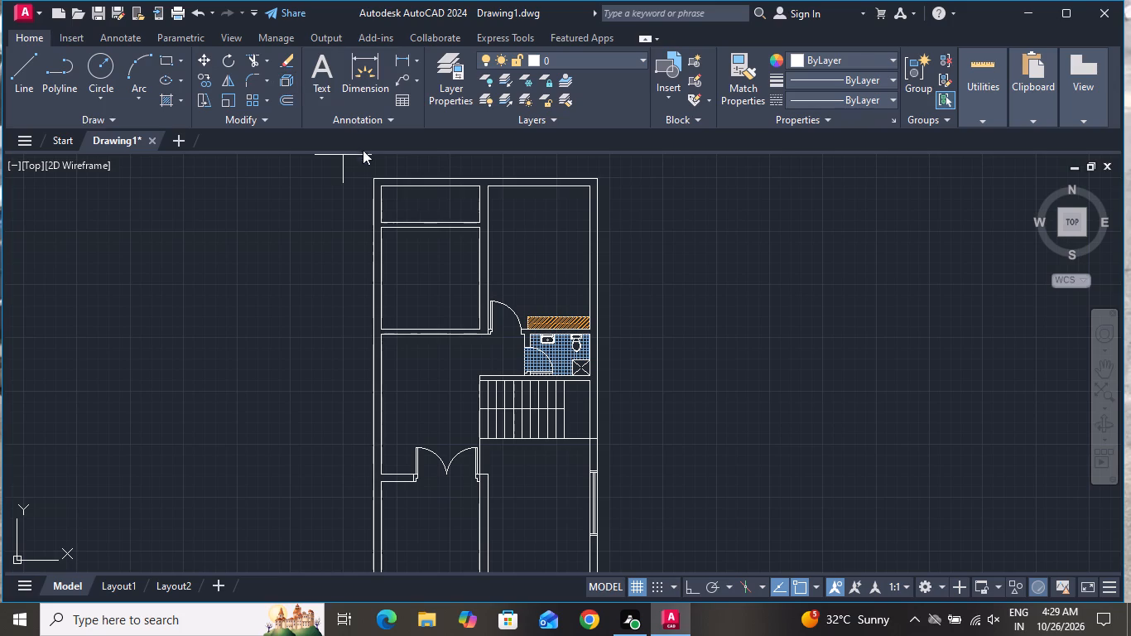
pyautogui.scroll(1, 493, 238)
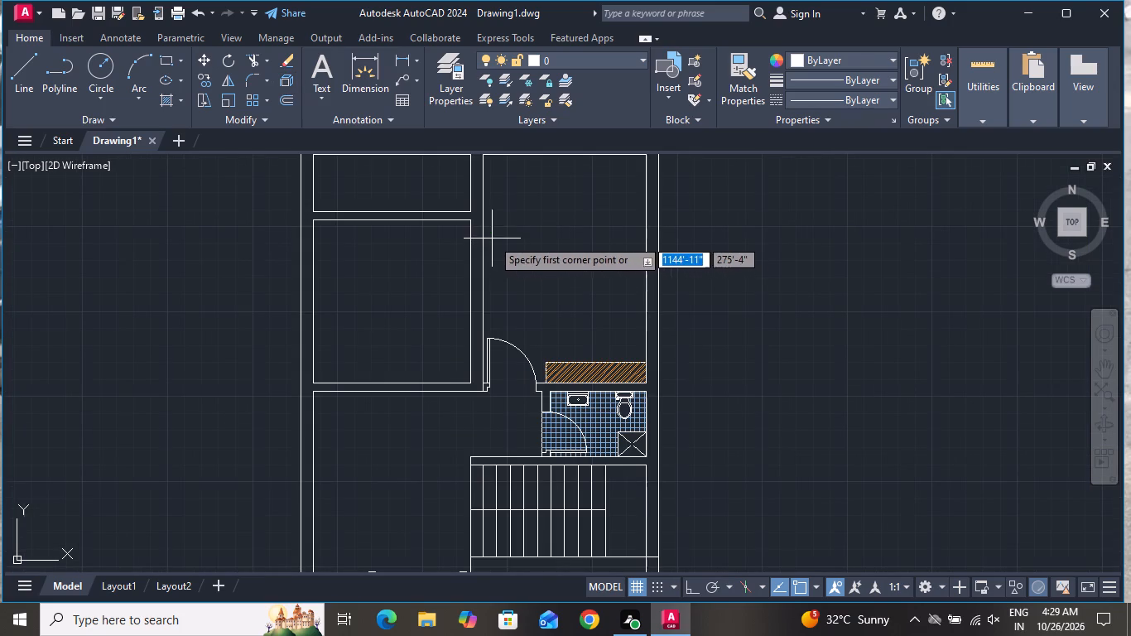
pyautogui.click(484, 240)
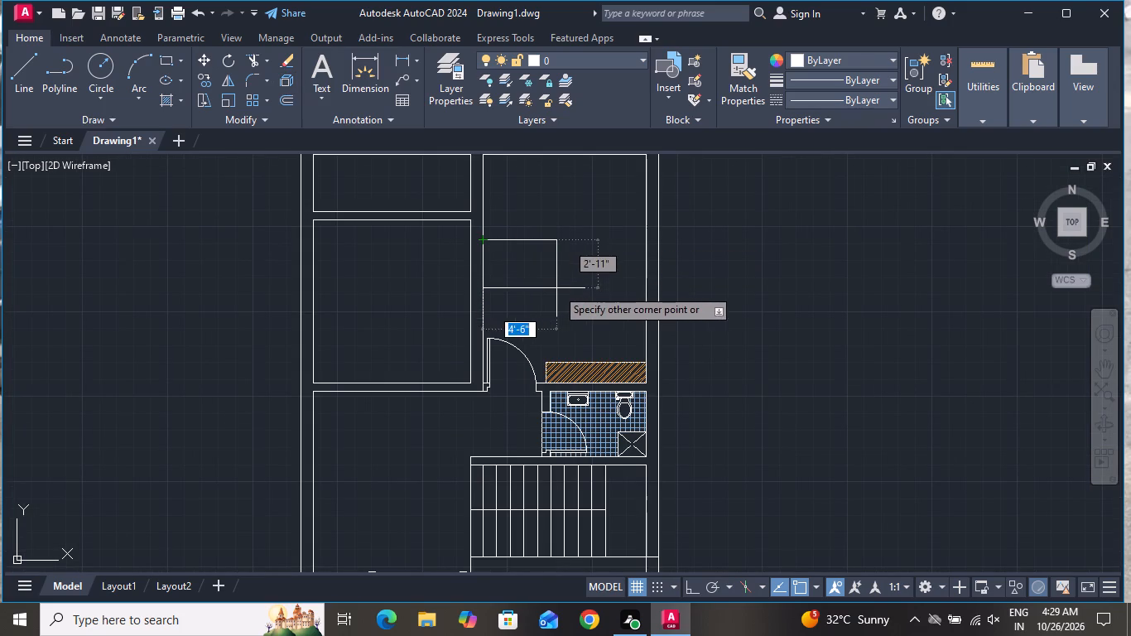
pyautogui.click(566, 309)
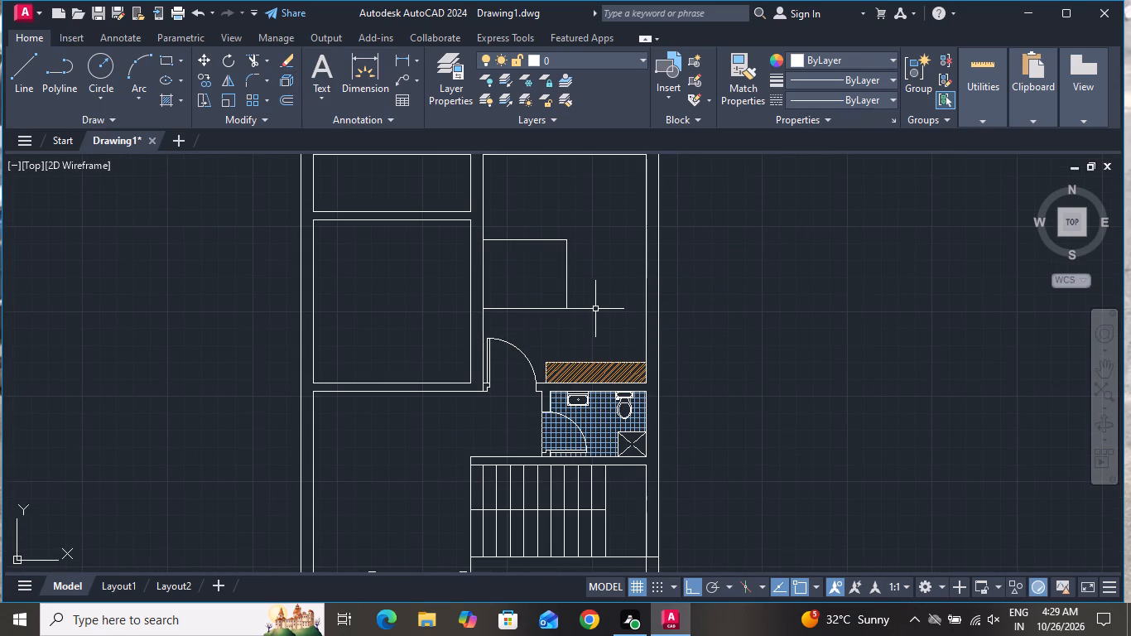
# Offset the bed rectangle 1" inward.
pyautogui.write('O')
pyautogui.press('space')
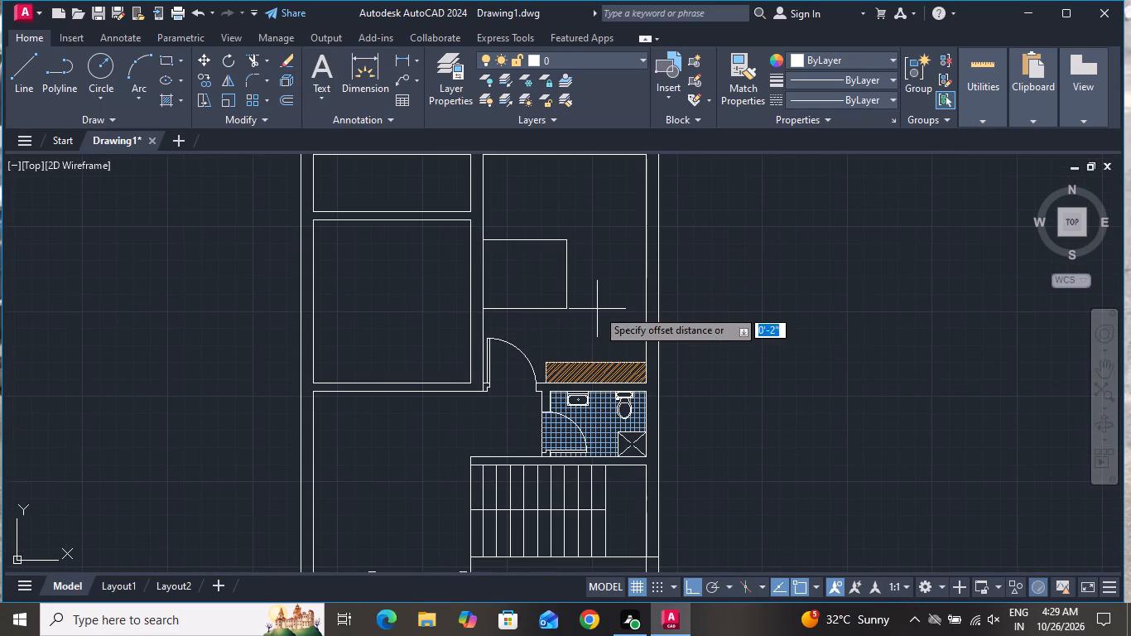
pyautogui.press('1')
pyautogui.hotkey('shift', '"')
pyautogui.press('Return')
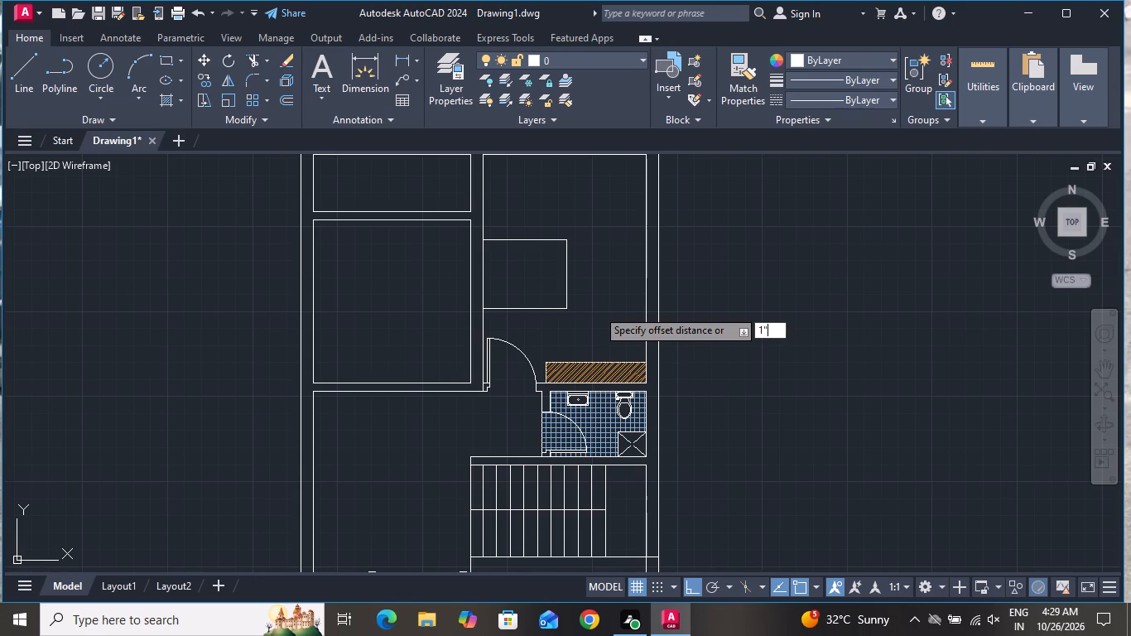
pyautogui.scroll(1, 496, 295)
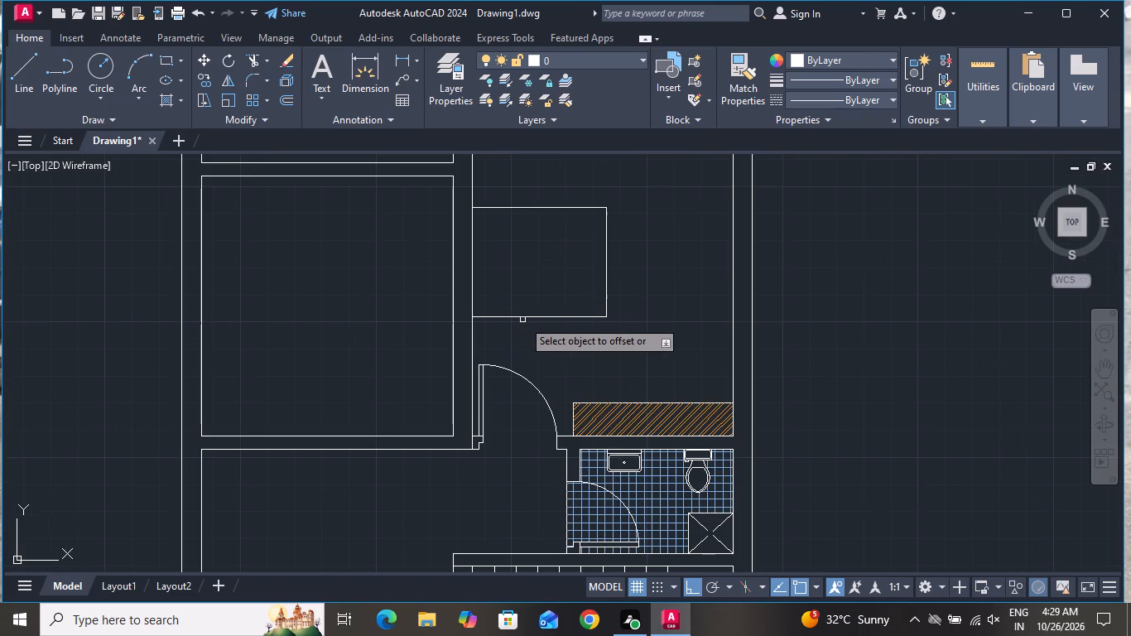
pyautogui.click(569, 317)
pyautogui.click(580, 301)
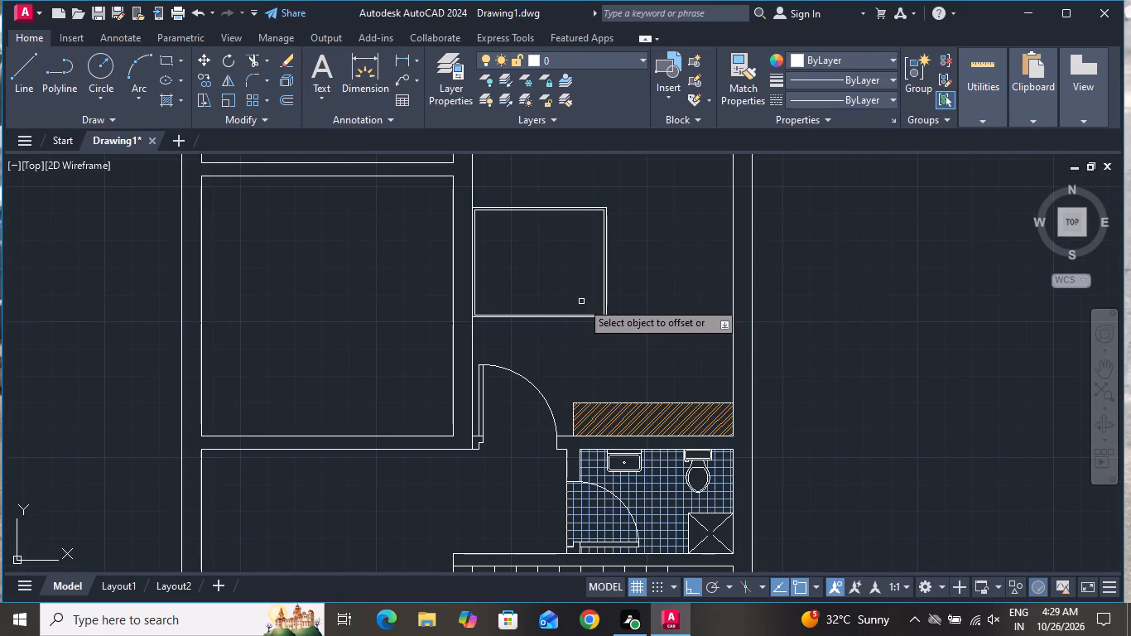
pyautogui.rightClick(594, 334)
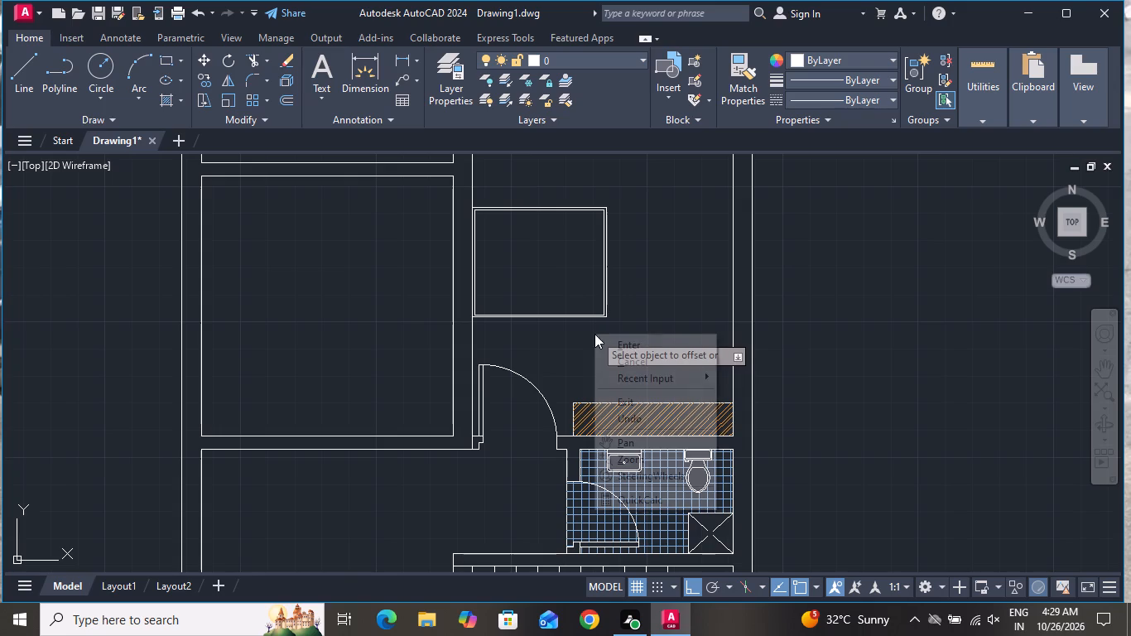
pyautogui.click(605, 355)
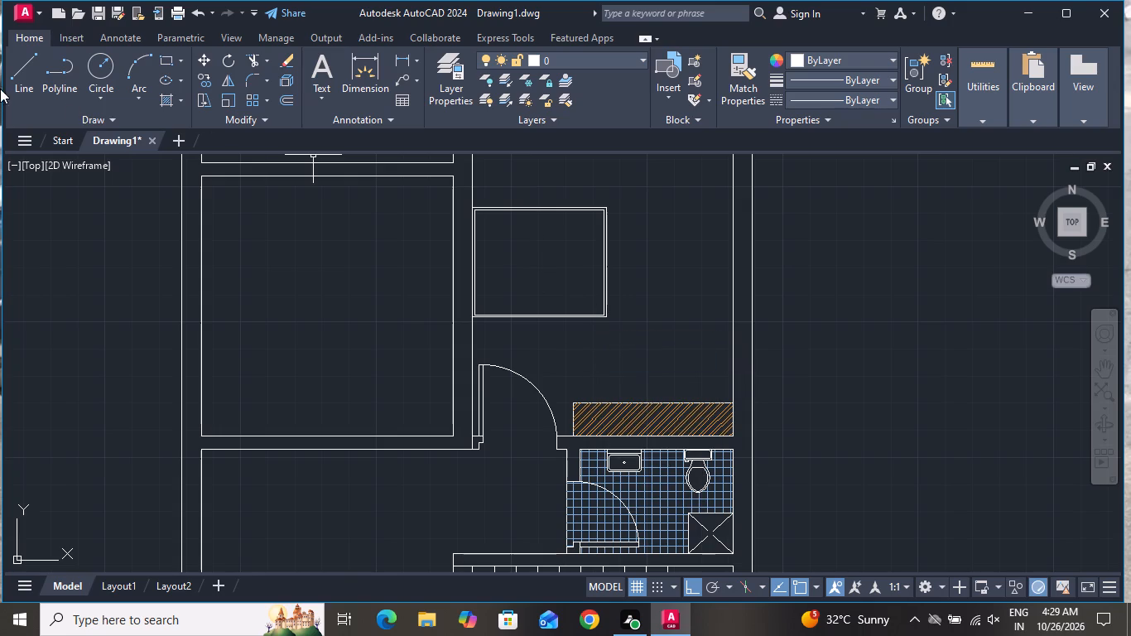
# Draw a north-south line about 4' long across the inner bed rectangle near its west end, marking off the pillow strip.
pyautogui.click(37, 60)
pyautogui.scroll(2, 545, 248)
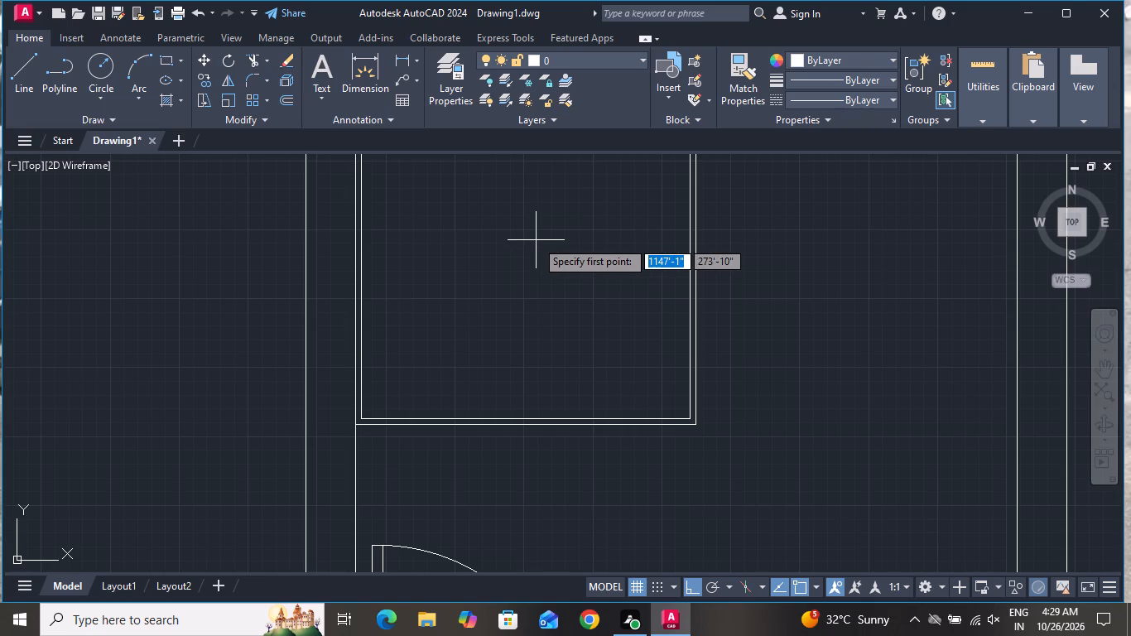
pyautogui.click(431, 417)
pyautogui.scroll(-3, 394, 222)
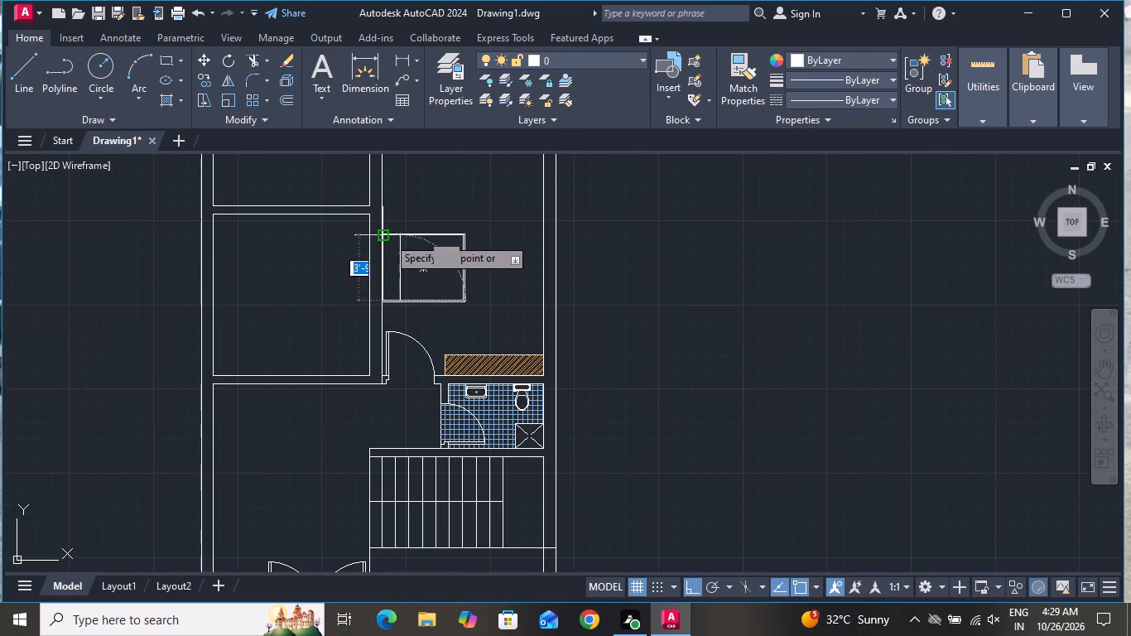
pyautogui.scroll(4, 387, 237)
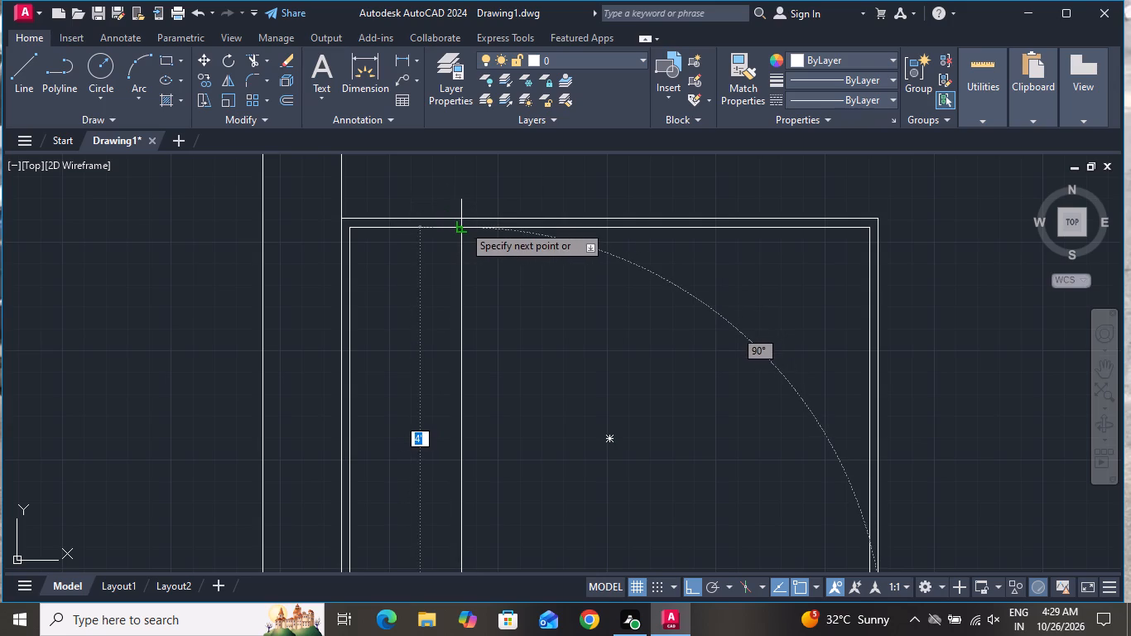
pyautogui.click(463, 224)
pyautogui.rightClick(469, 228)
pyautogui.click(496, 256)
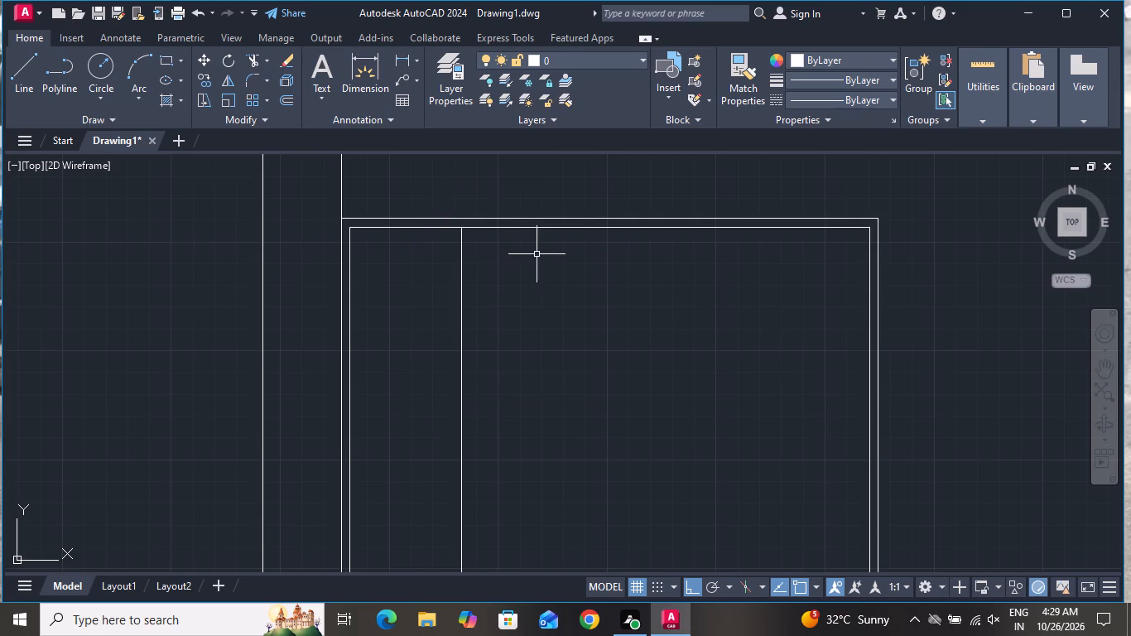
# Draw a small pillow rectangle at the north end of the bed's pillow strip.
pyautogui.scroll(-2, 562, 269)
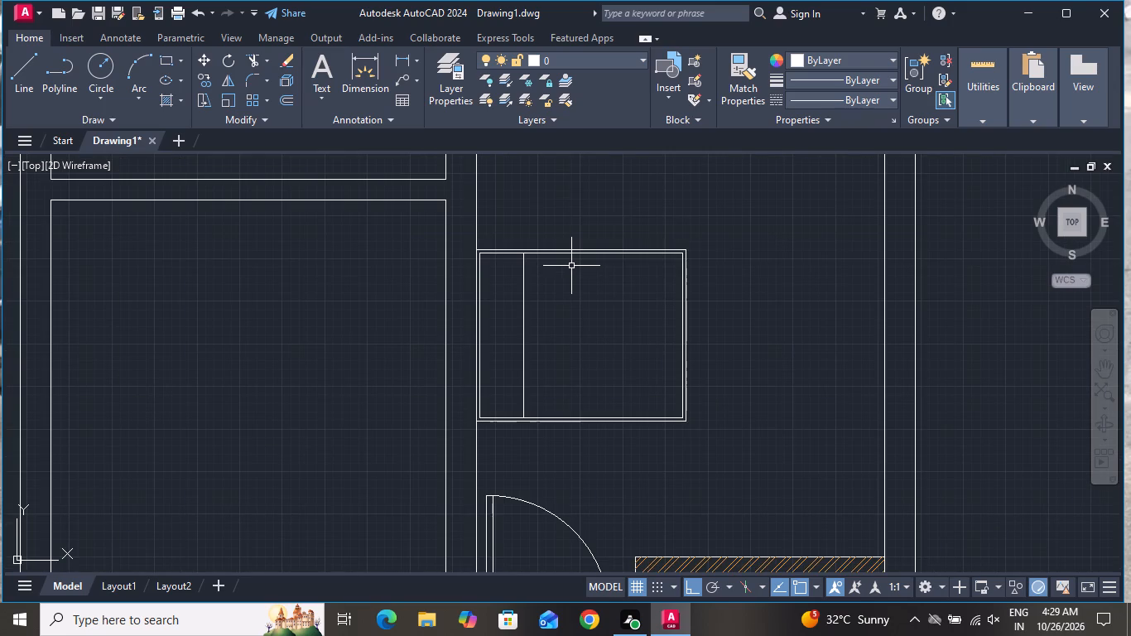
pyautogui.click(170, 65)
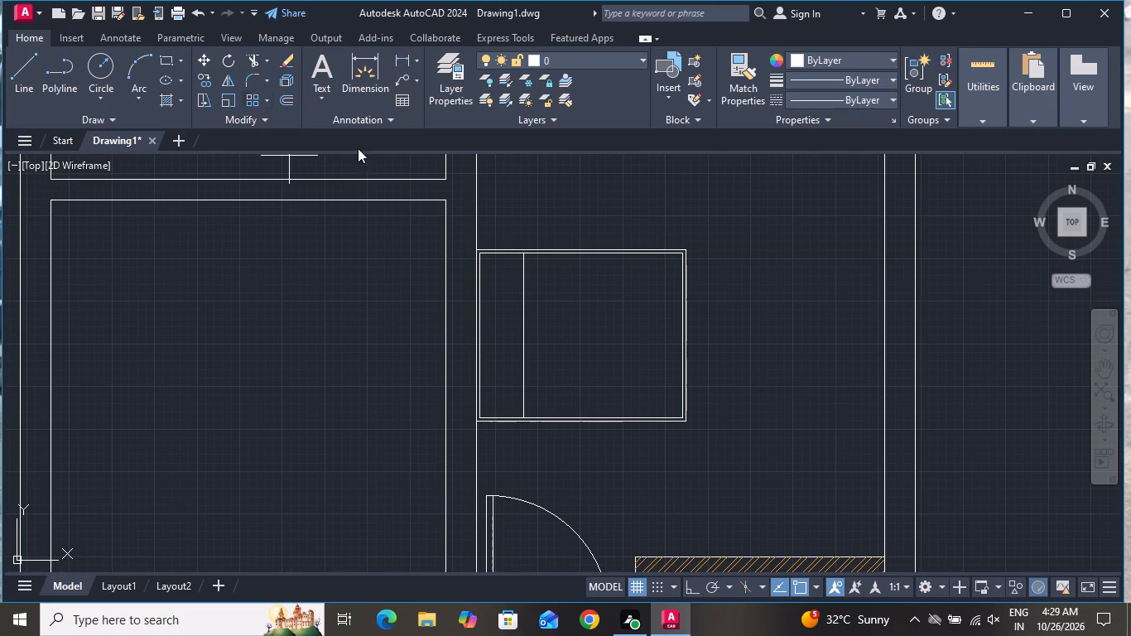
pyautogui.scroll(2, 484, 273)
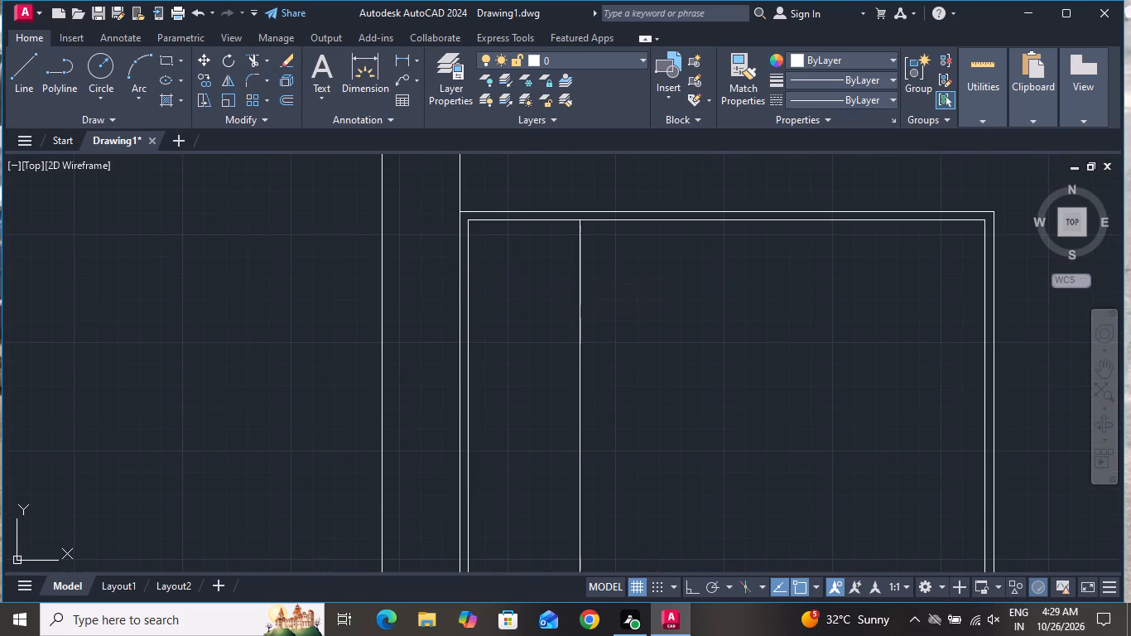
pyautogui.click(483, 256)
pyautogui.click(546, 344)
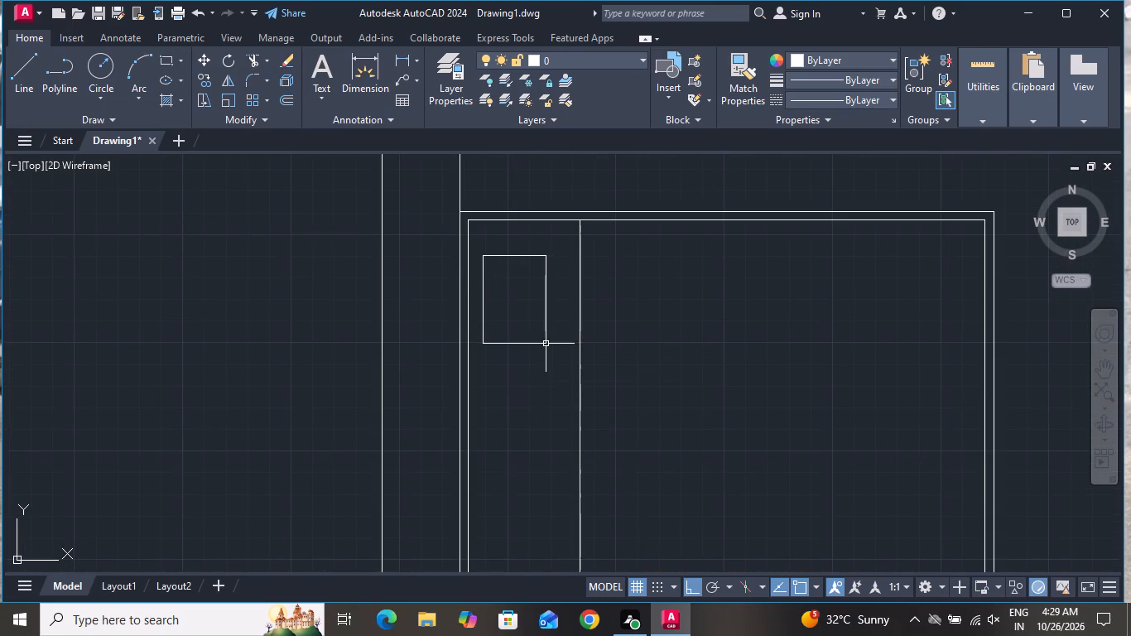
# Copy the pillow rectangle about 2'-6" south and 8" east, near the south end of the bed's pillow strip.
pyautogui.click(210, 89)
pyautogui.press('Escape')
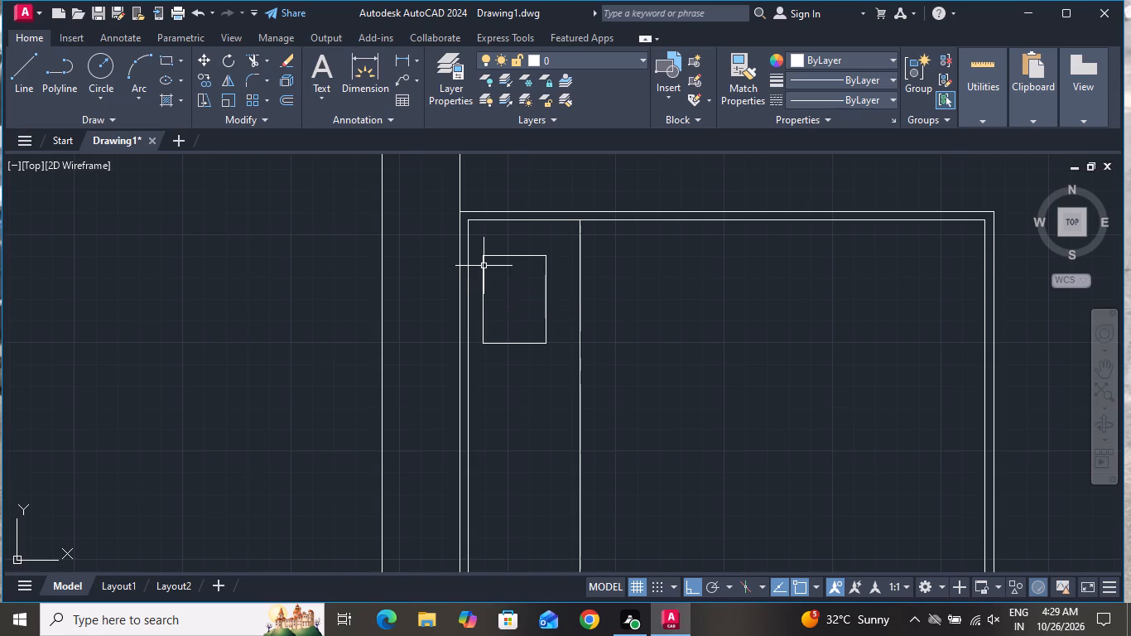
pyautogui.click(496, 283)
pyautogui.click(493, 353)
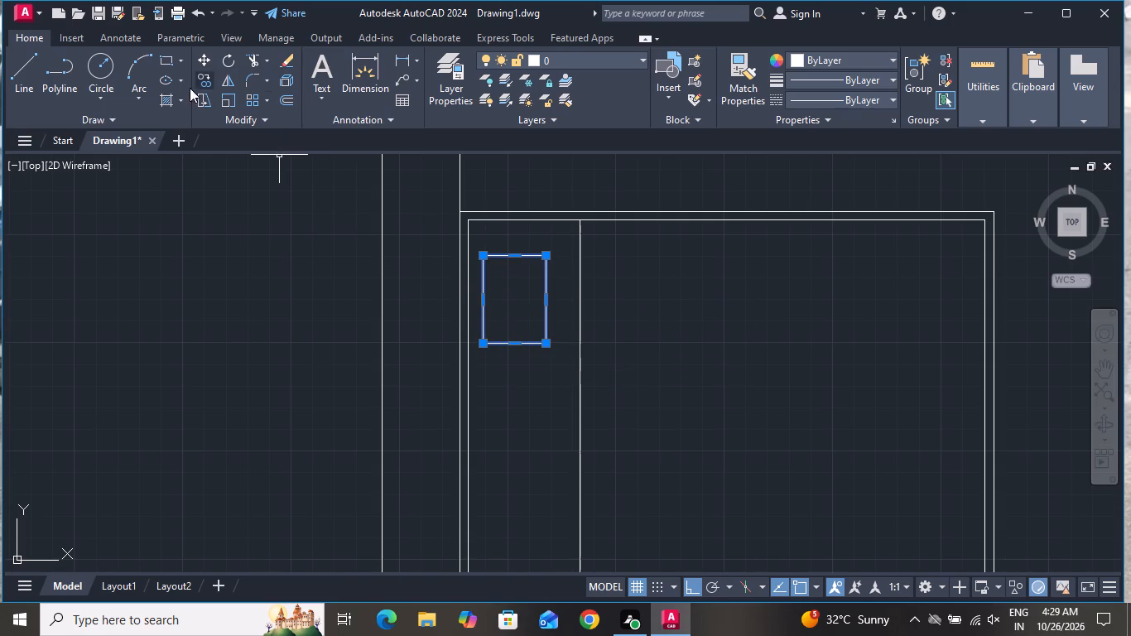
pyautogui.click(200, 80)
pyautogui.click(508, 282)
pyautogui.scroll(-2, 546, 271)
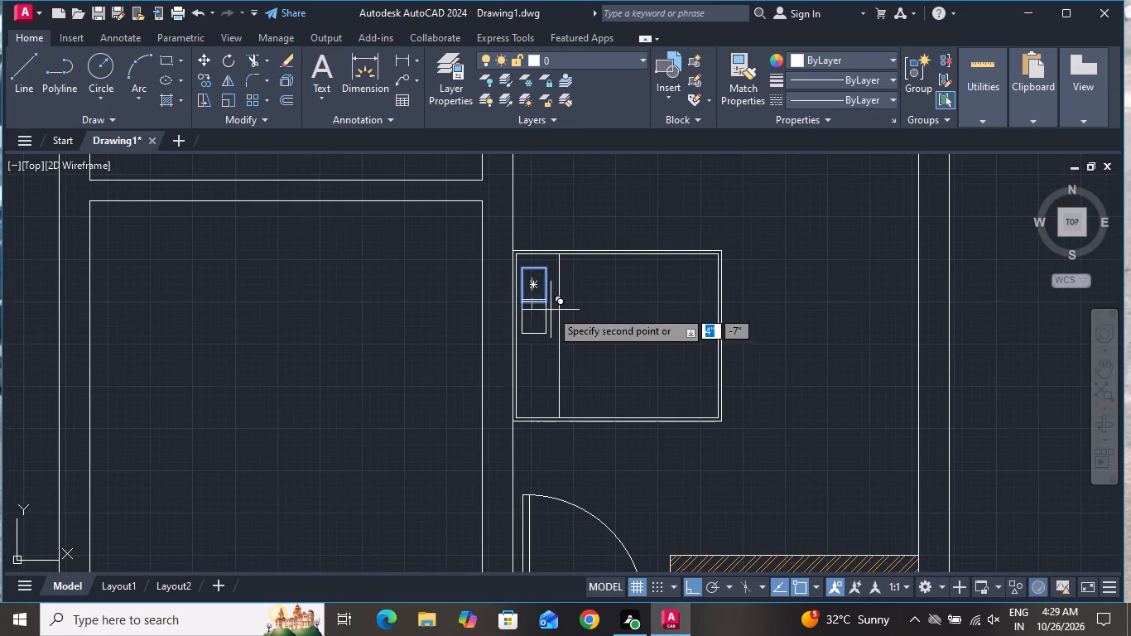
pyautogui.scroll(1, 550, 344)
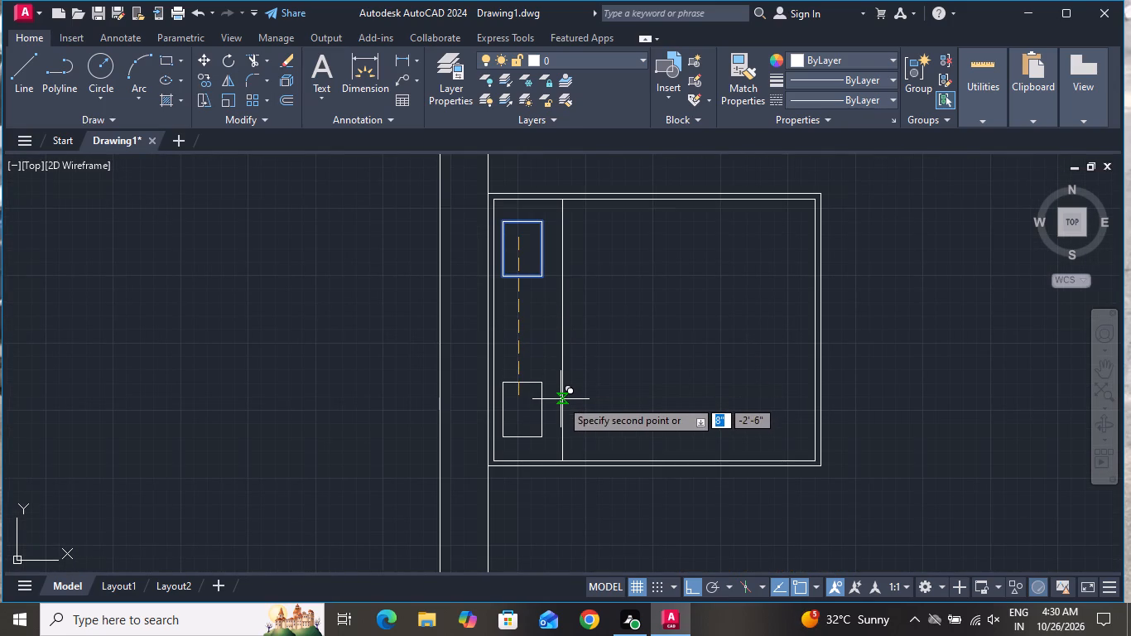
pyautogui.click(561, 399)
pyautogui.rightClick(564, 296)
pyautogui.click(585, 330)
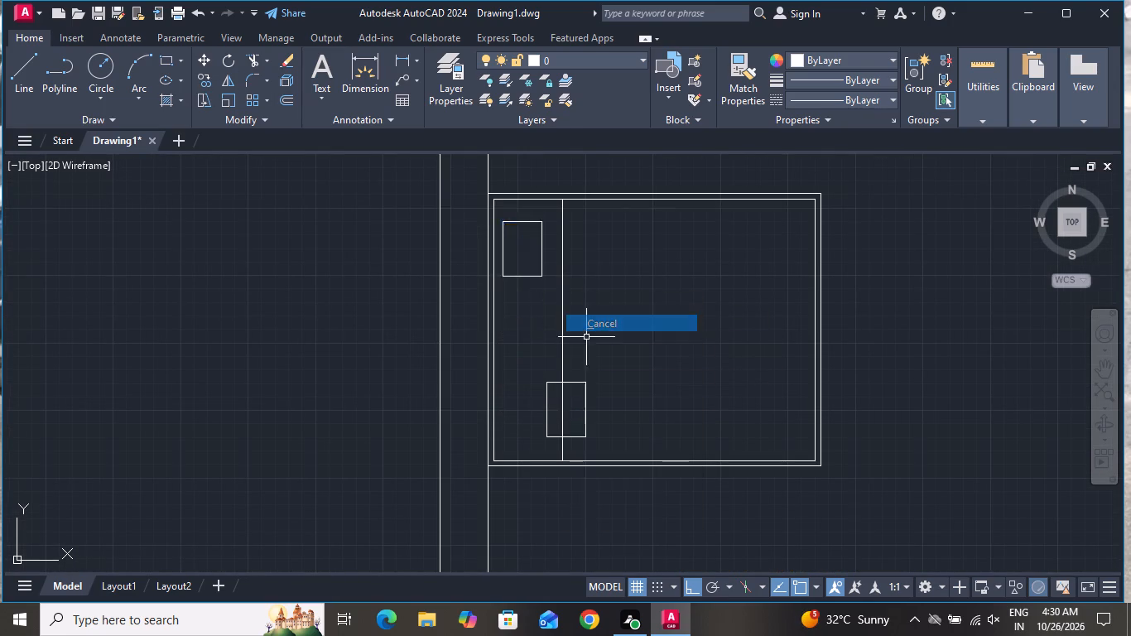
# Move the copied pillow about 8" west into the pillow strip, roughly in line with the first pillow.
pyautogui.click(552, 383)
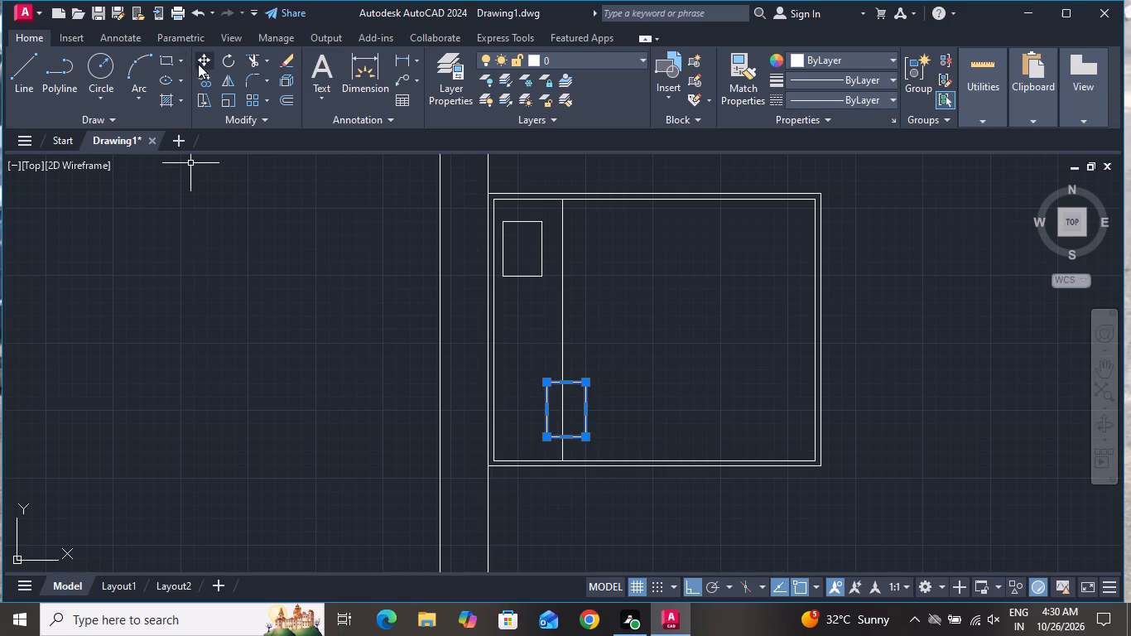
pyautogui.click(198, 64)
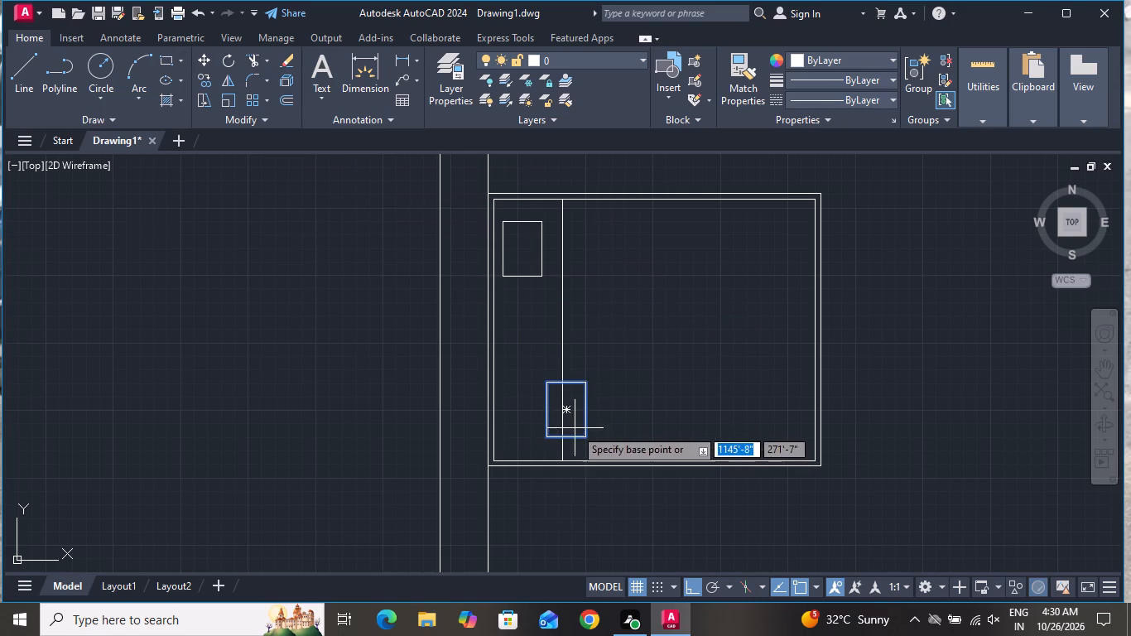
pyautogui.click(572, 422)
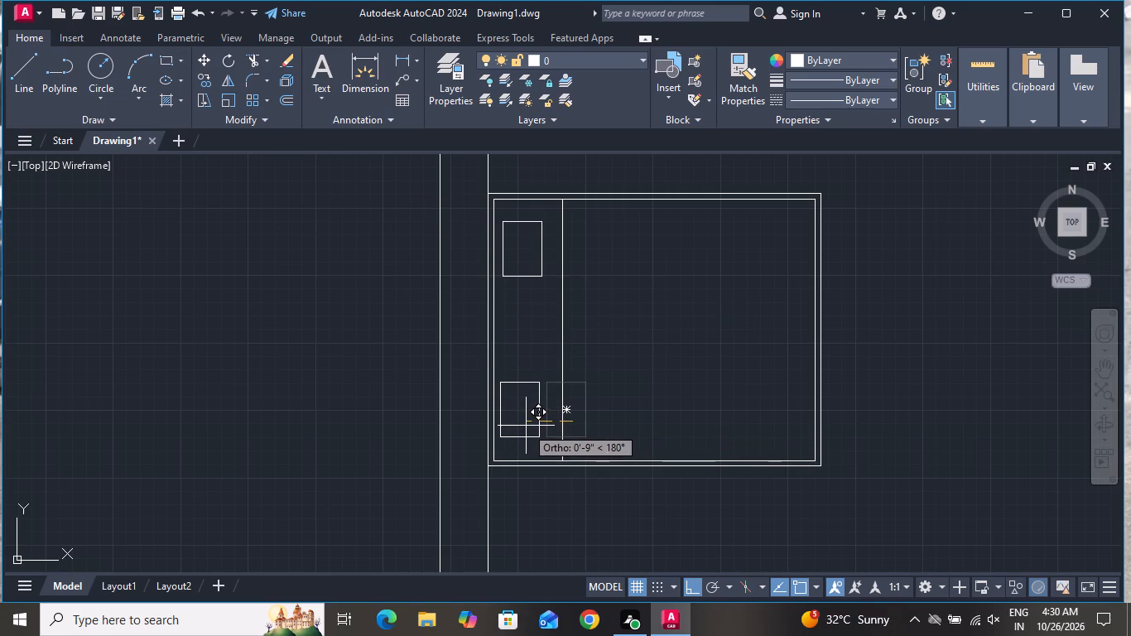
pyautogui.click(531, 422)
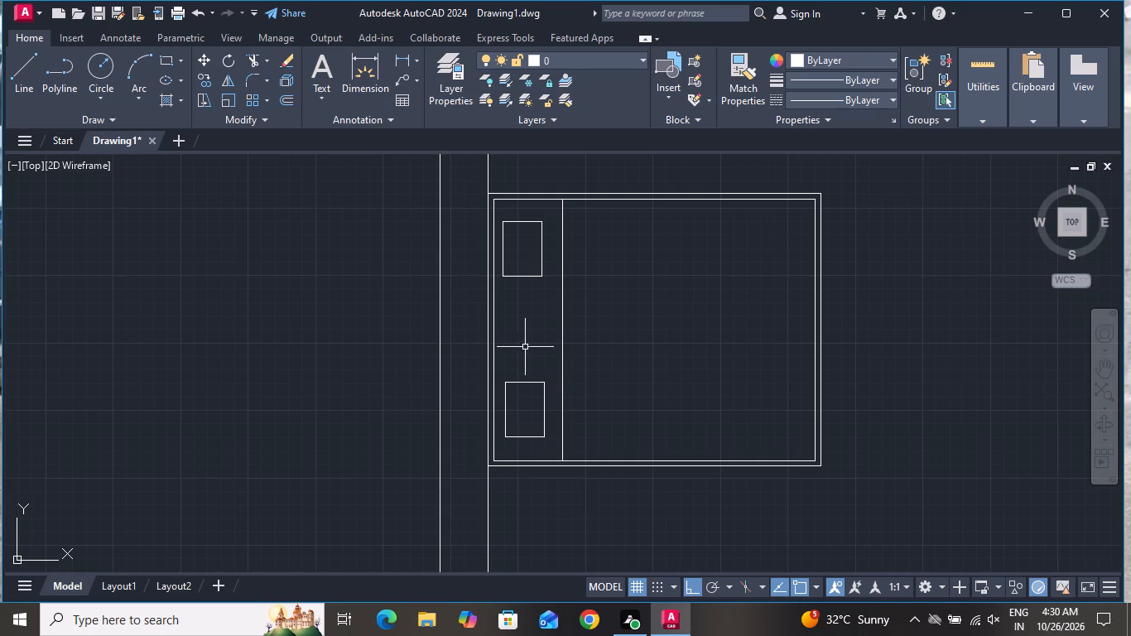
# Draw a north-south line about 4'-1" long across the inner bed rectangle, about 2" east of the pillow-strip line, continuing about 7" east along the north edge.
pyautogui.click(32, 69)
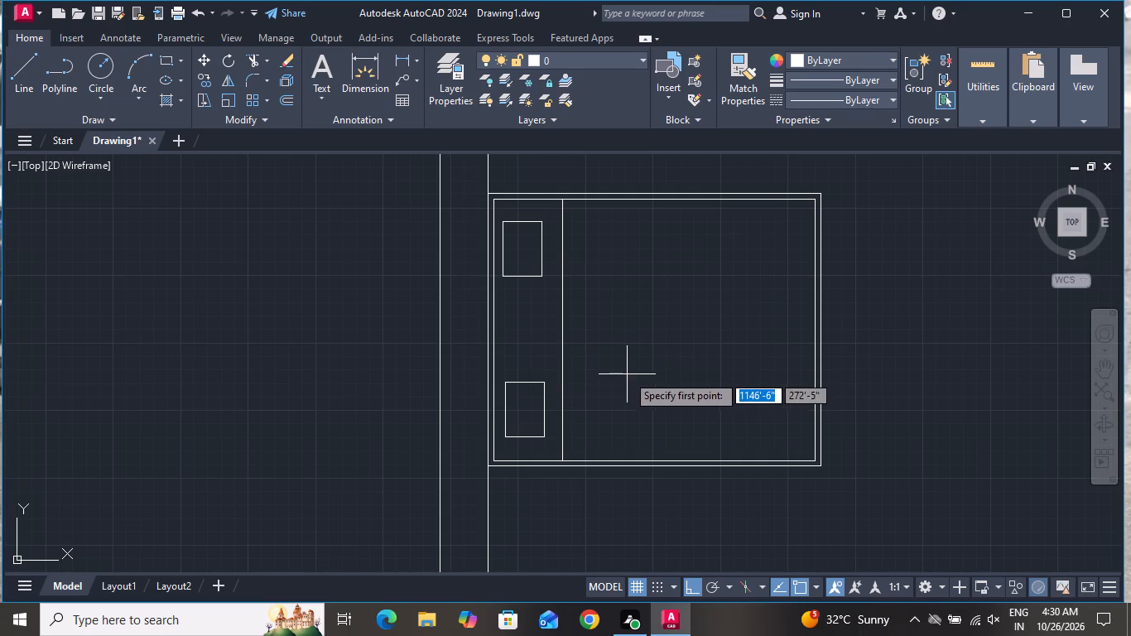
pyautogui.click(572, 459)
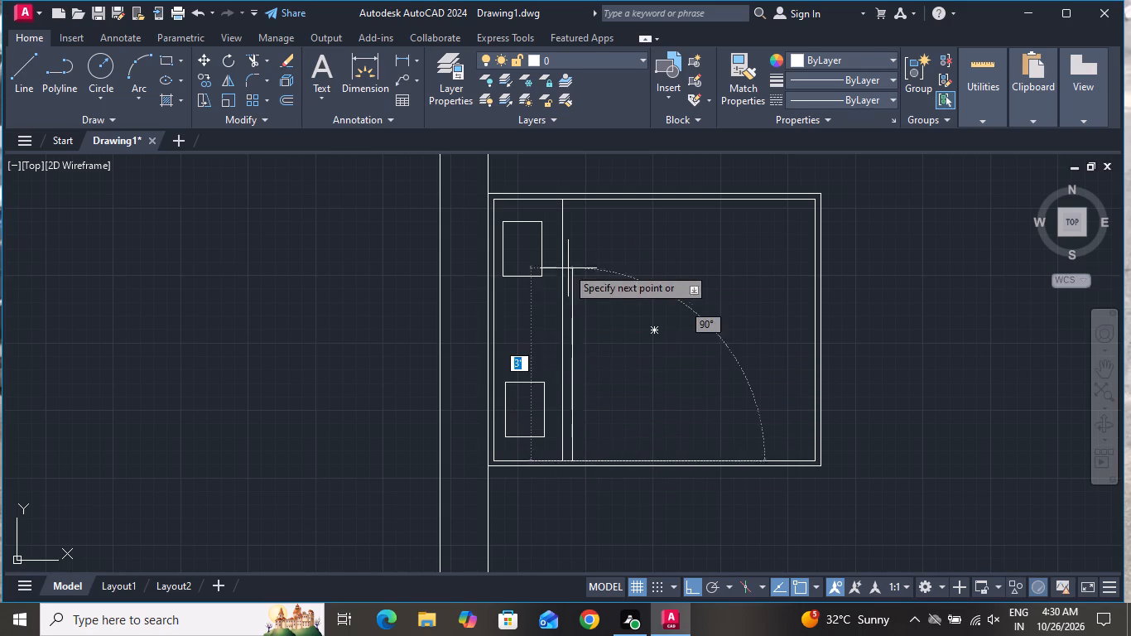
pyautogui.click(568, 234)
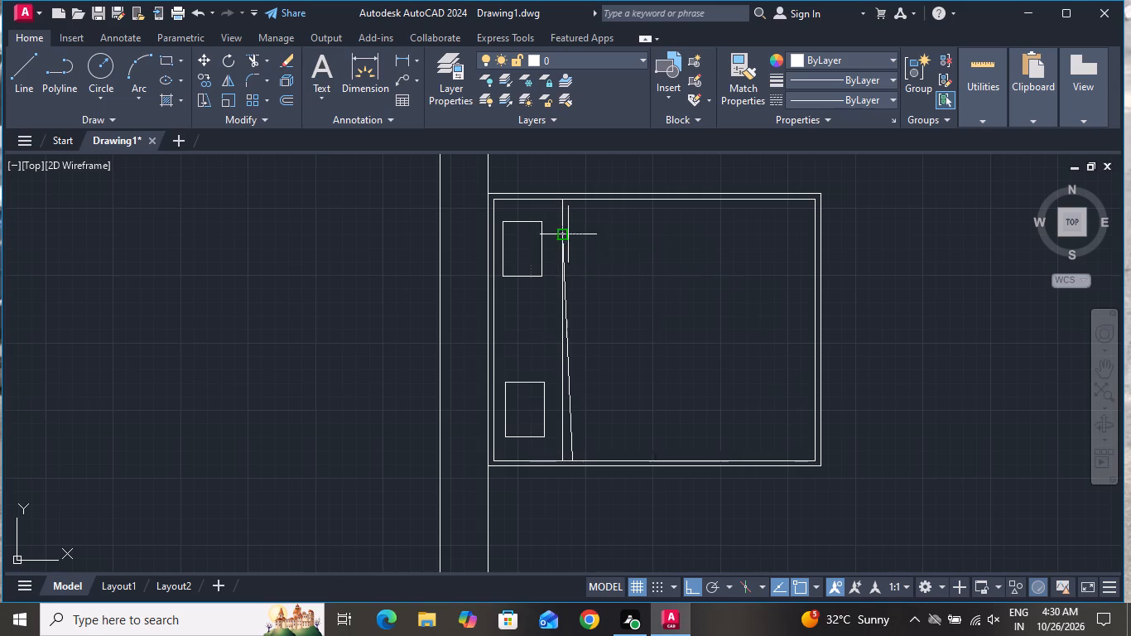
pyautogui.scroll(2, 613, 198)
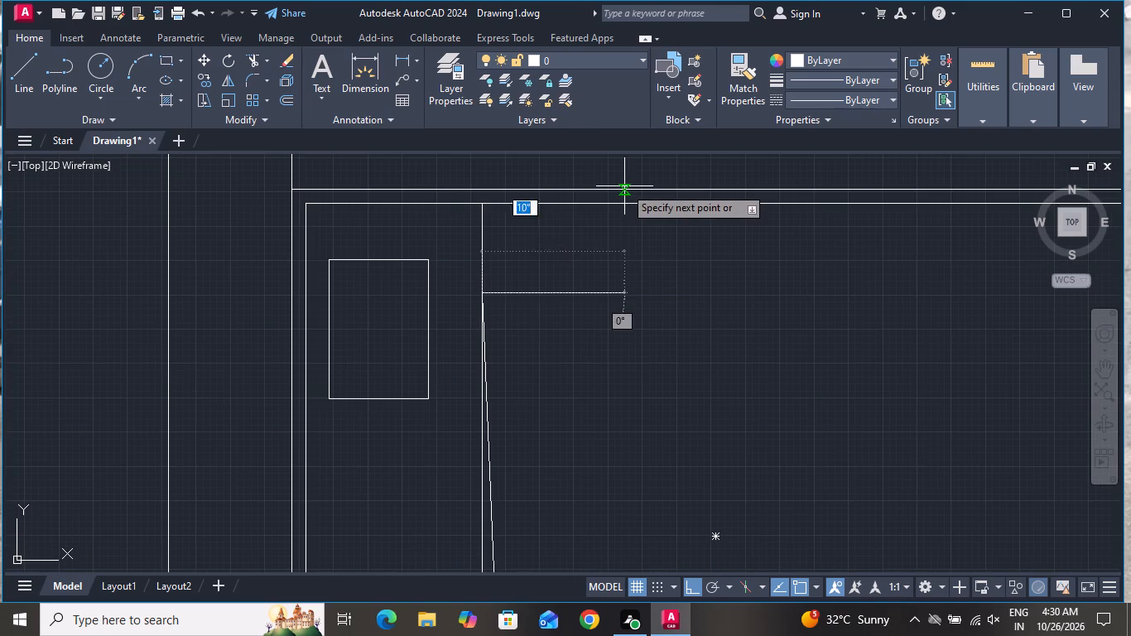
pyautogui.hotkey('ctrl', 'z')
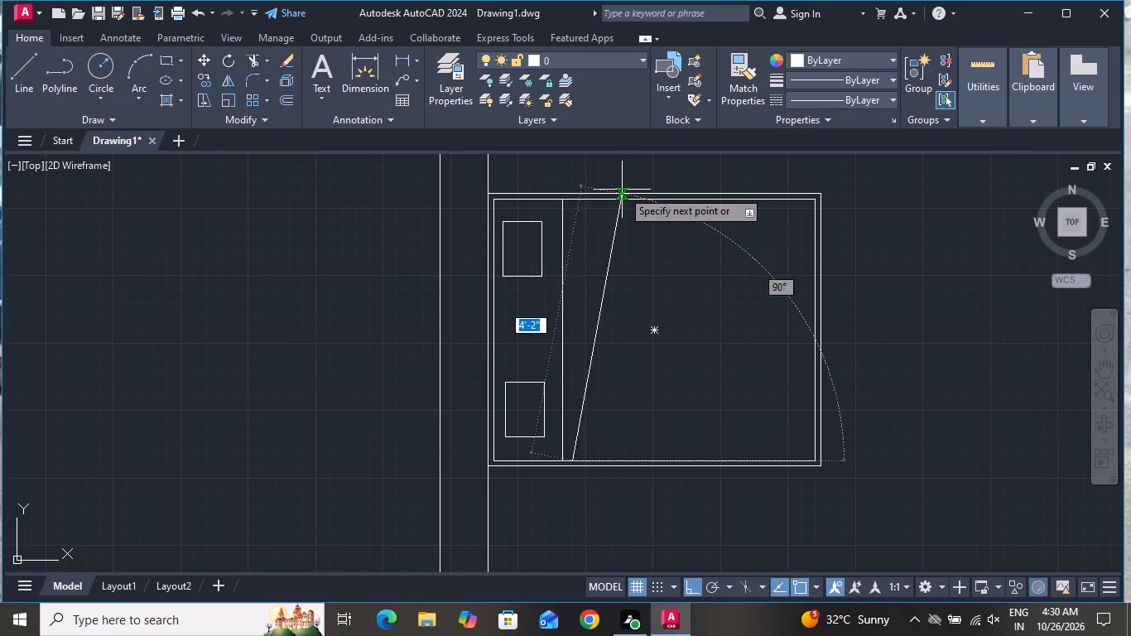
pyautogui.scroll(4, 620, 190)
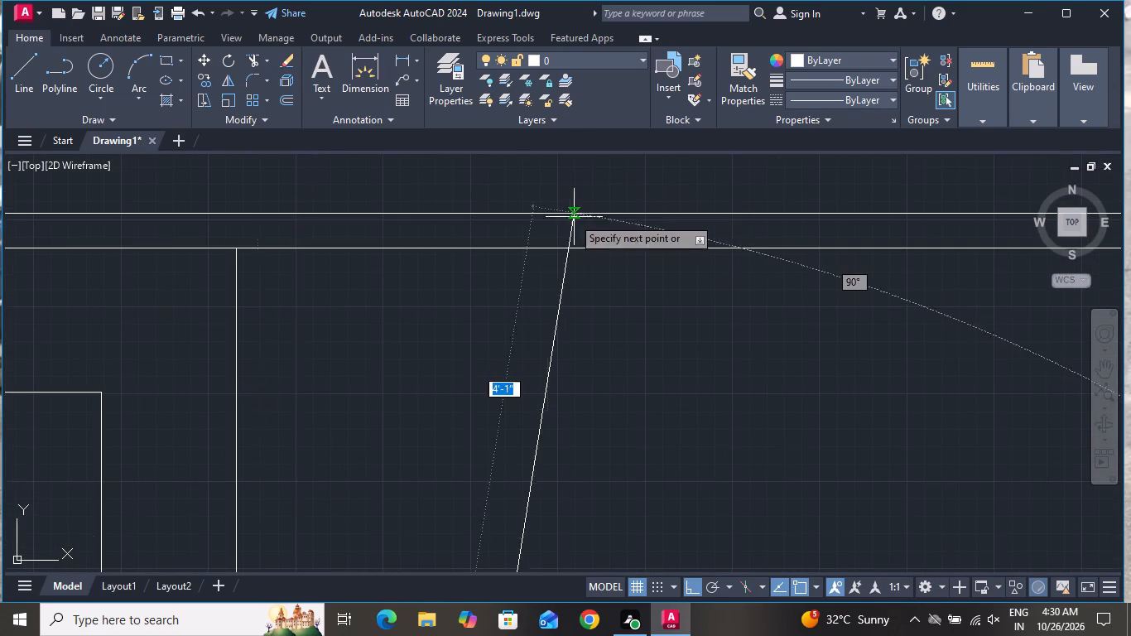
pyautogui.click(298, 252)
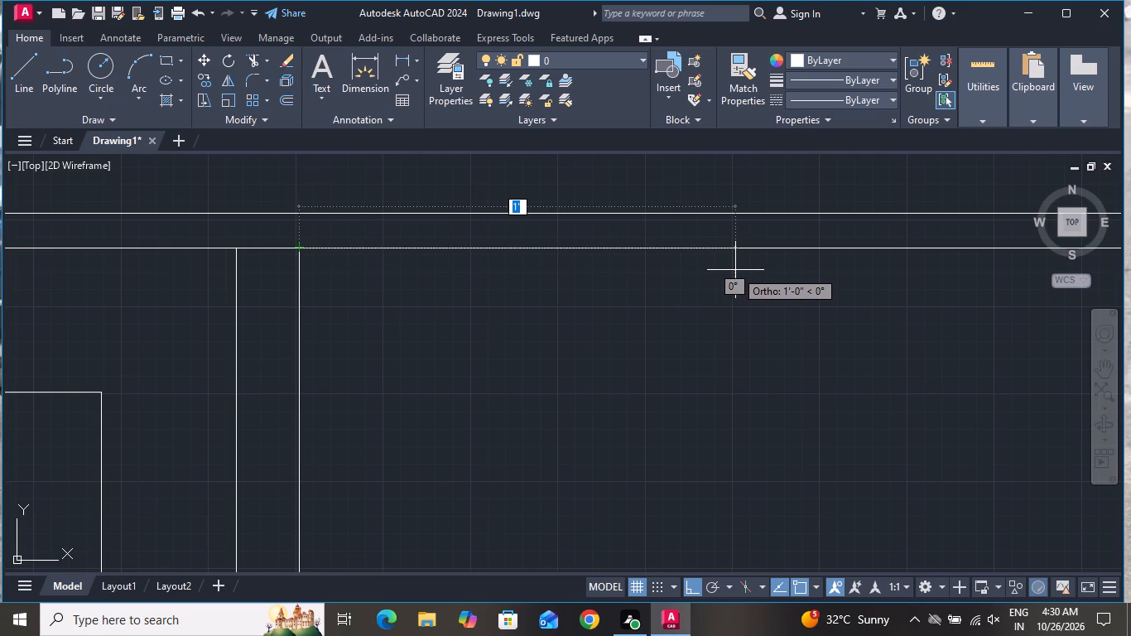
pyautogui.scroll(-2, 354, 276)
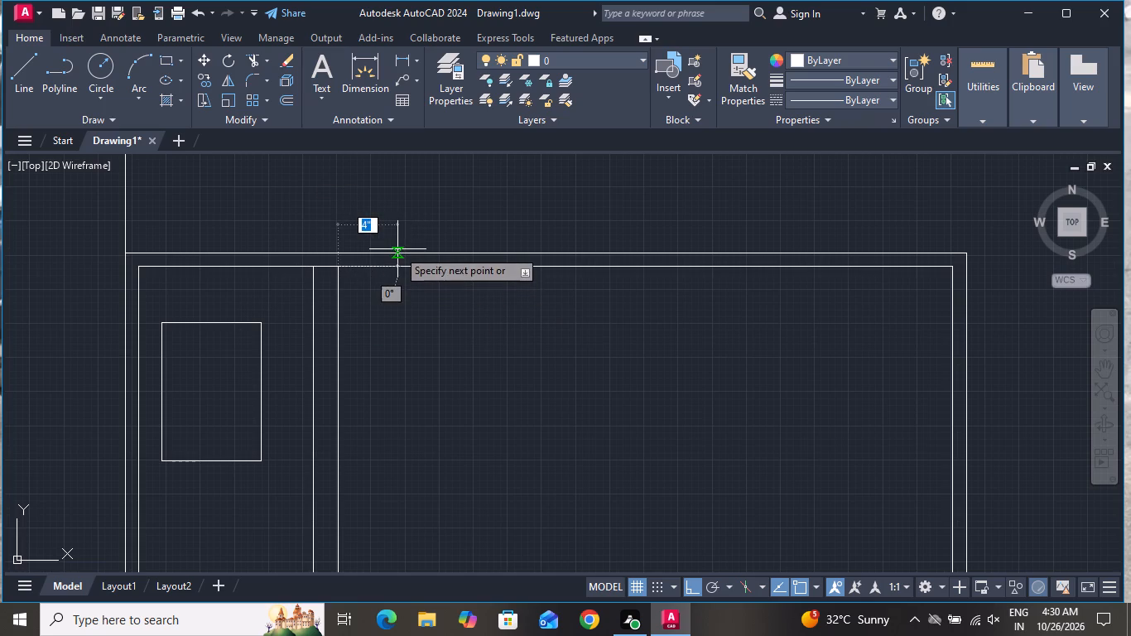
pyautogui.click(436, 272)
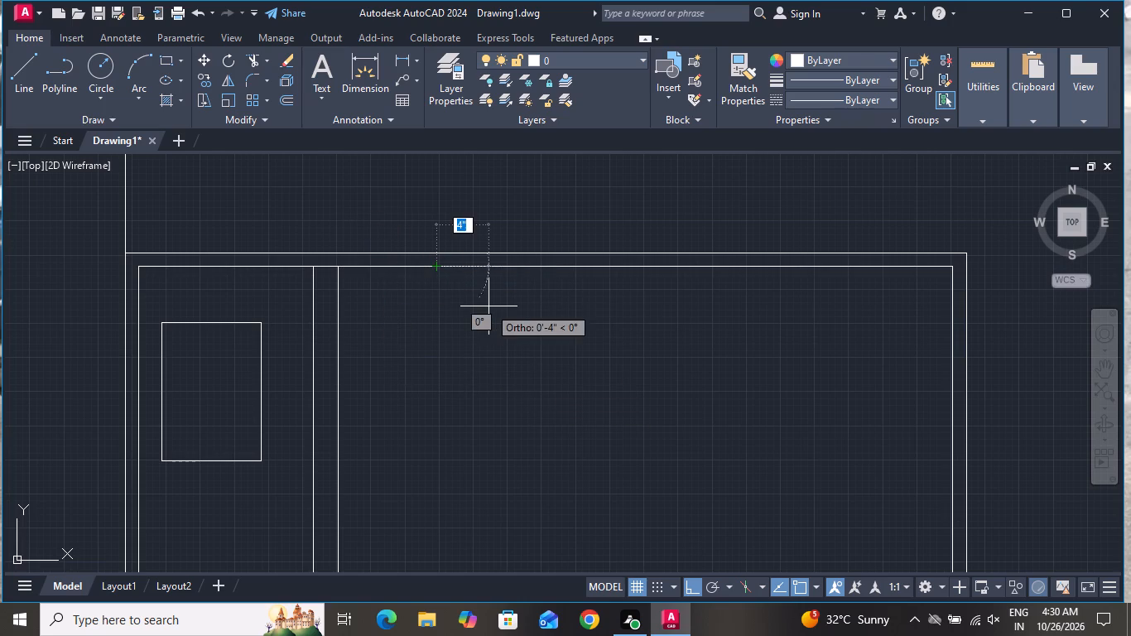
pyautogui.rightClick(498, 275)
pyautogui.click(520, 312)
pyautogui.click(525, 299)
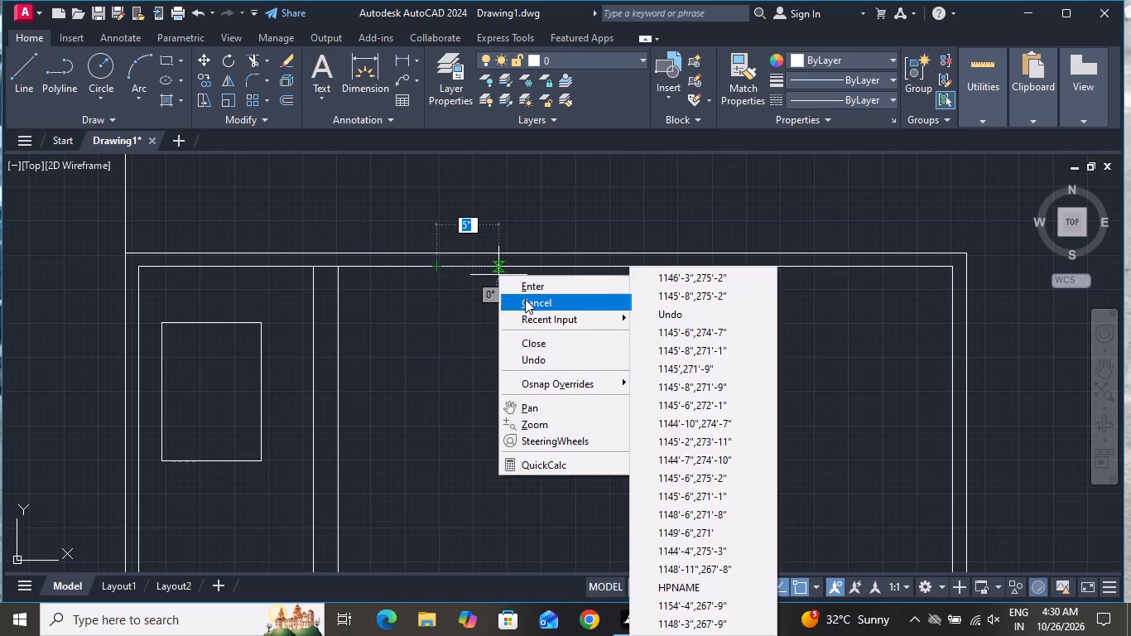
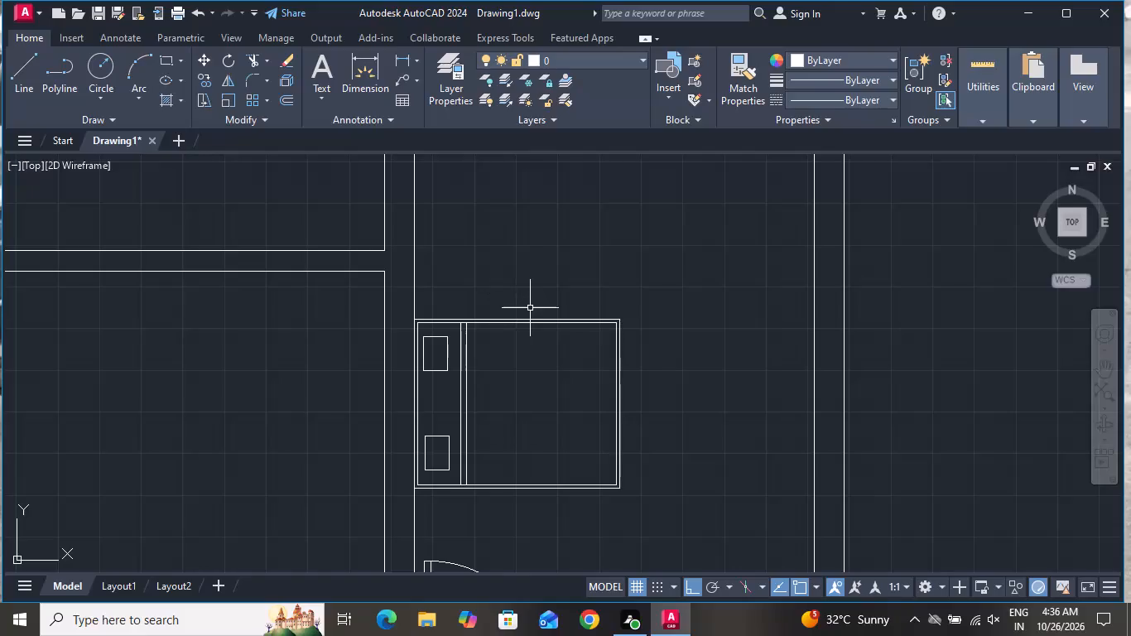
# Draw a sofa rectangle about 4'-6" by 1'-6" just south of the staircase, between the double door and the east window wall.
pyautogui.scroll(-1, 531, 308)
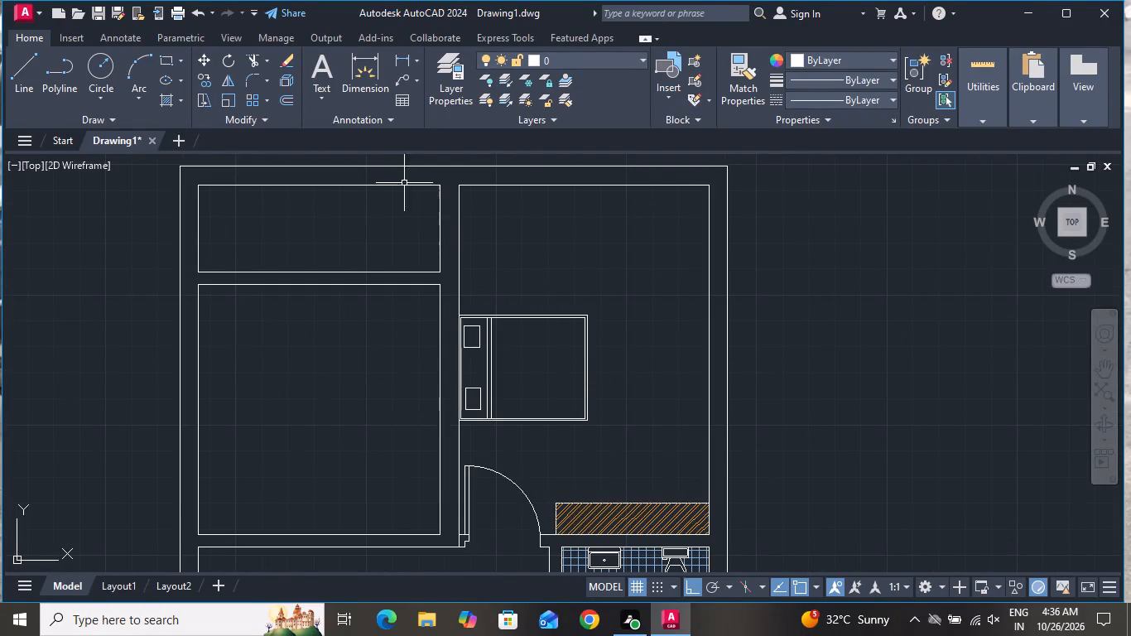
pyautogui.click(174, 57)
pyautogui.click(166, 60)
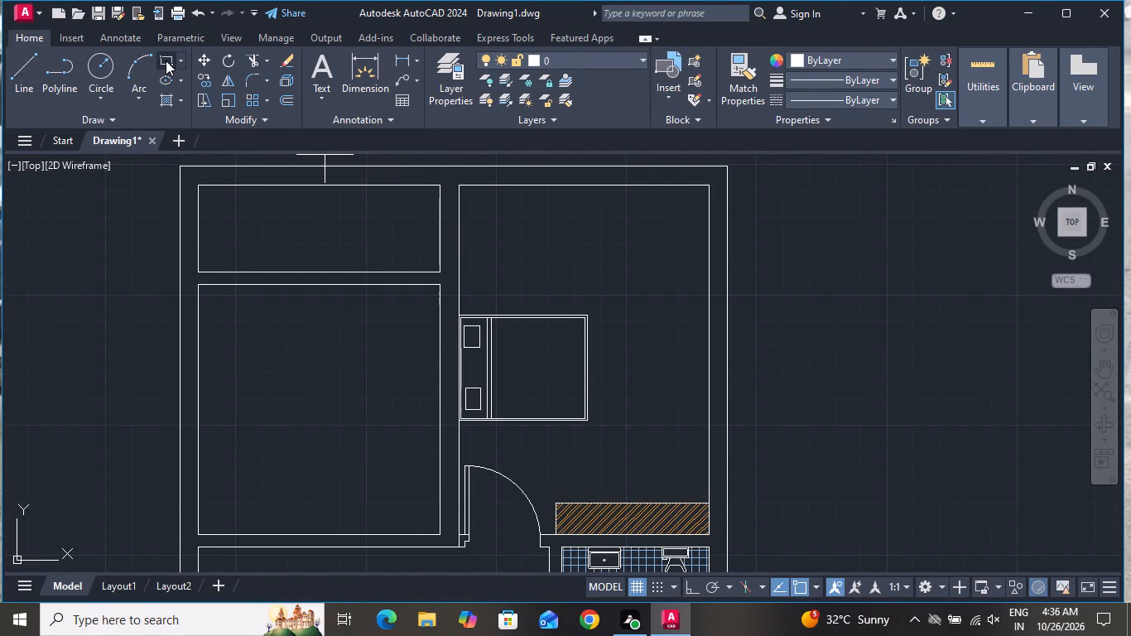
pyautogui.scroll(-2, 445, 211)
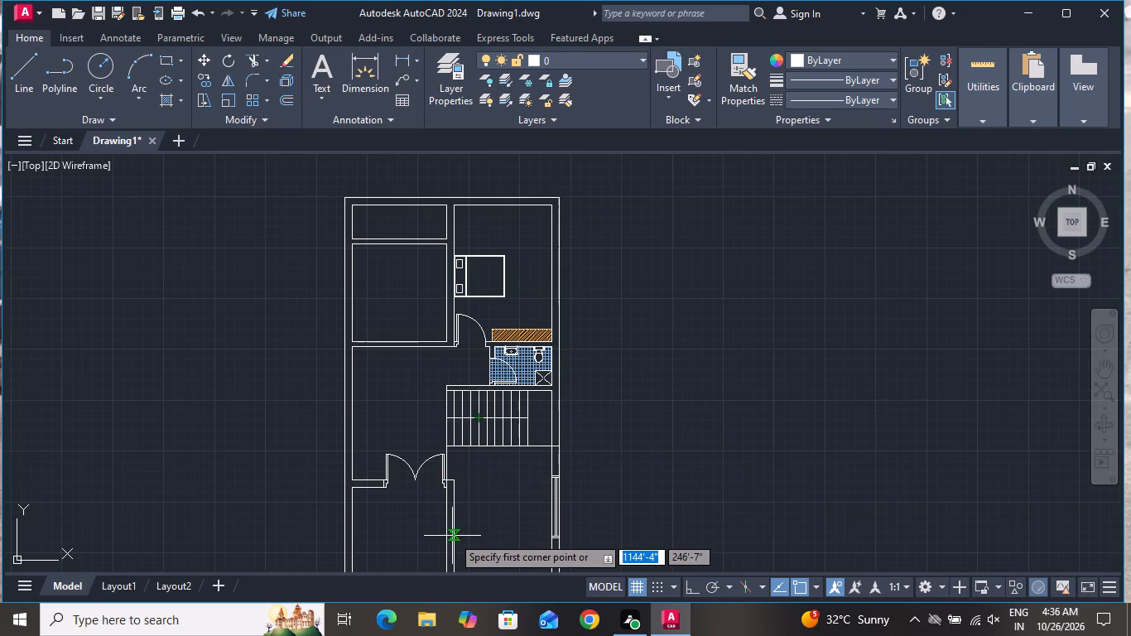
pyautogui.scroll(2, 450, 569)
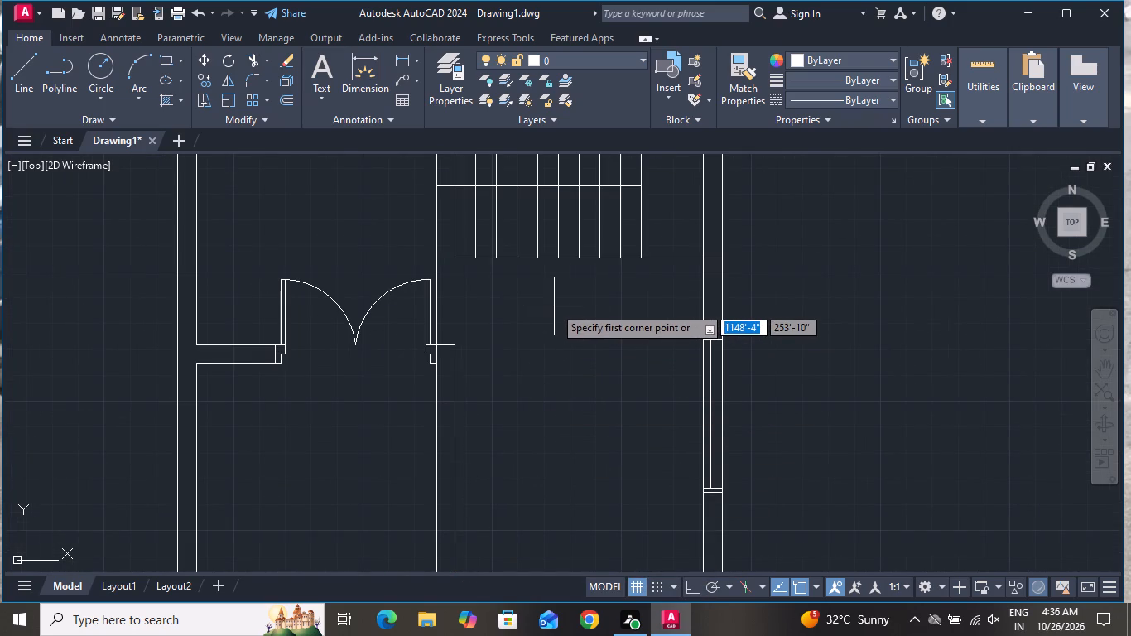
pyautogui.scroll(1, 553, 306)
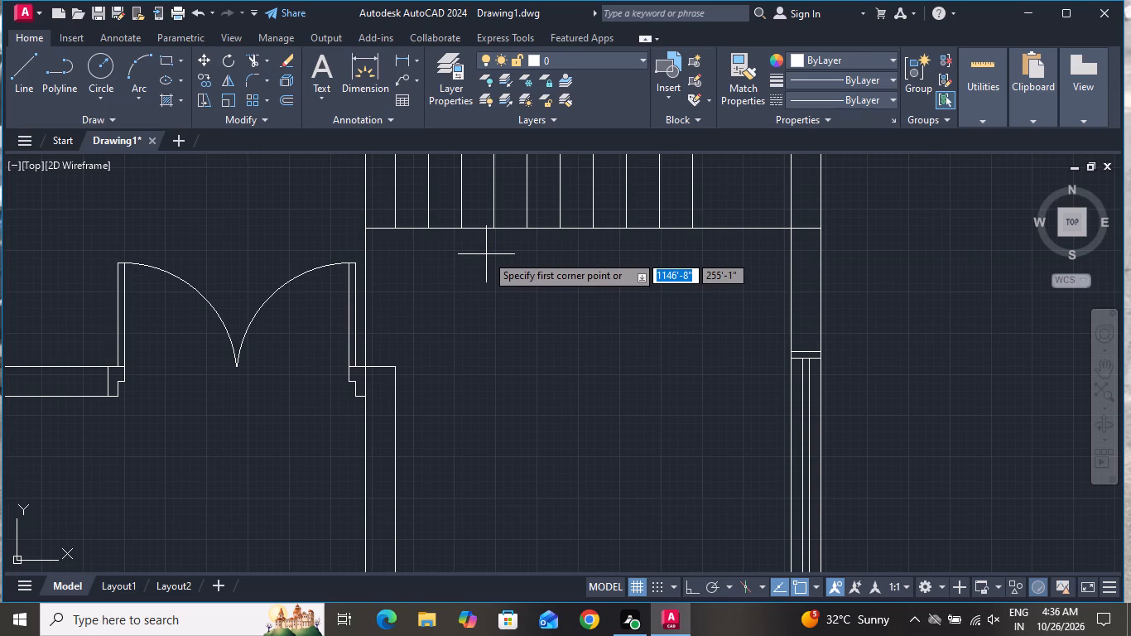
pyautogui.click(486, 254)
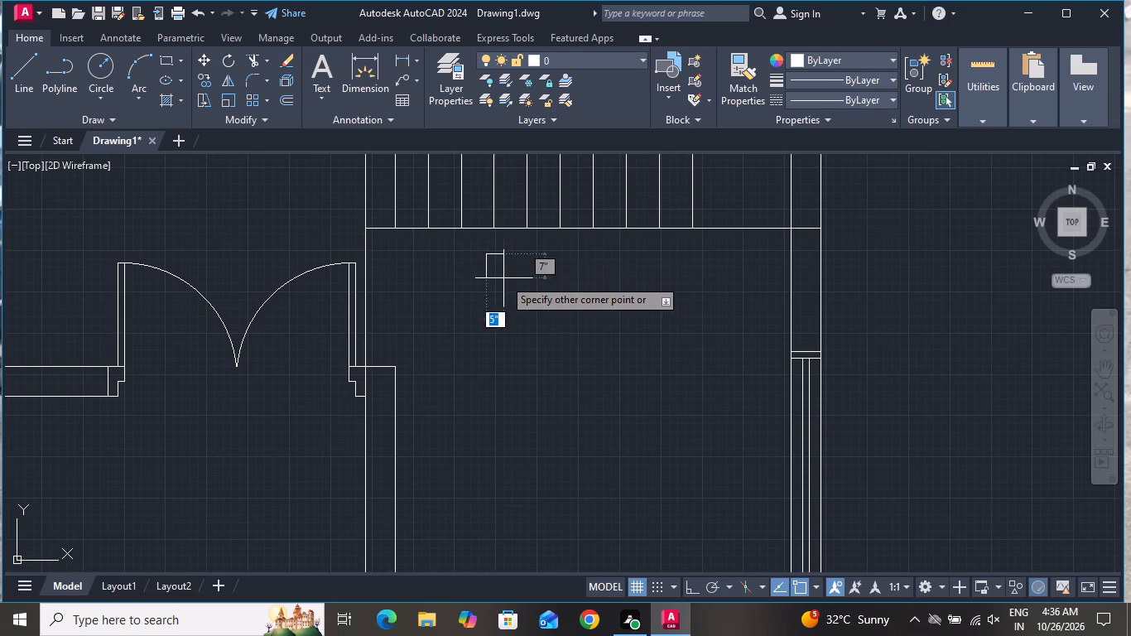
pyautogui.click(666, 314)
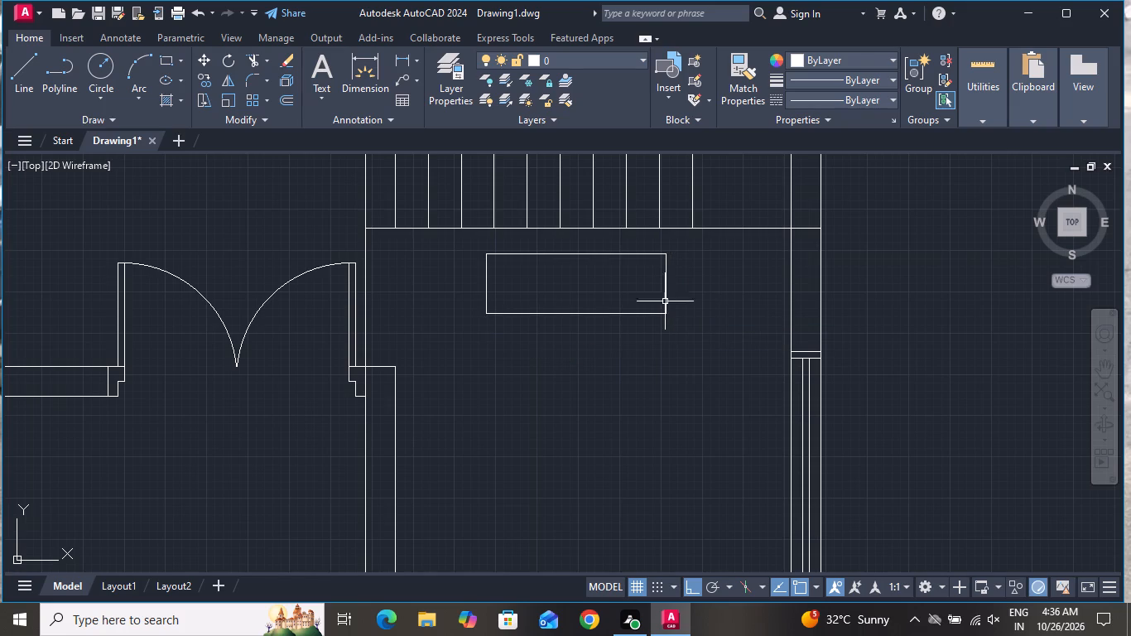
# Divide the sofa rectangle into three roughly equal seats with two north-south lines between its long edges.
pyautogui.click(25, 75)
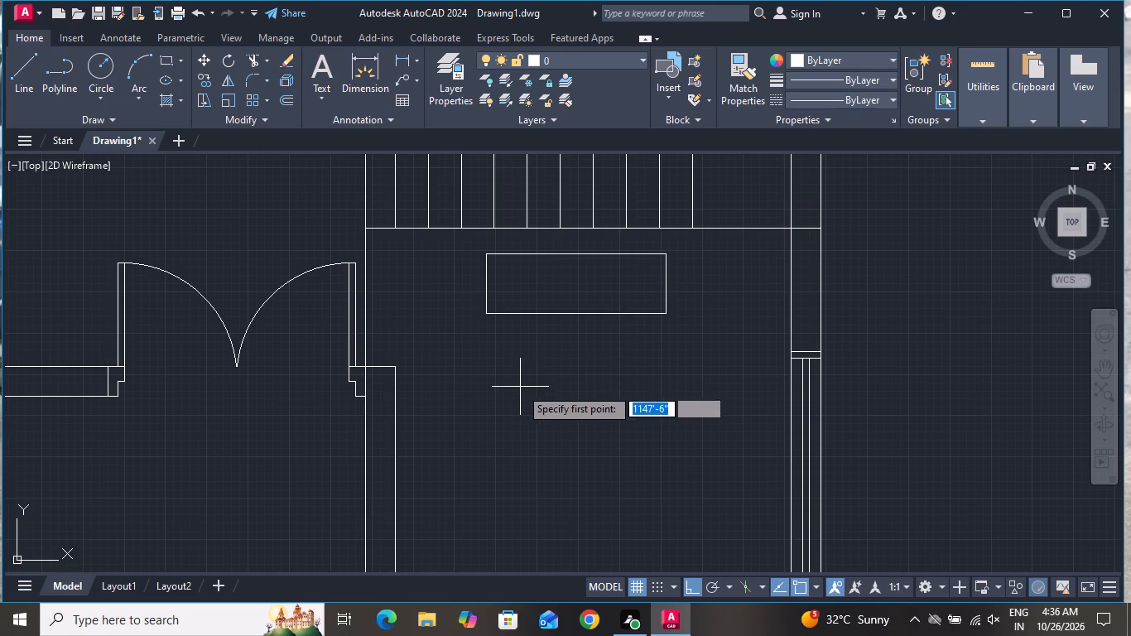
pyautogui.click(545, 253)
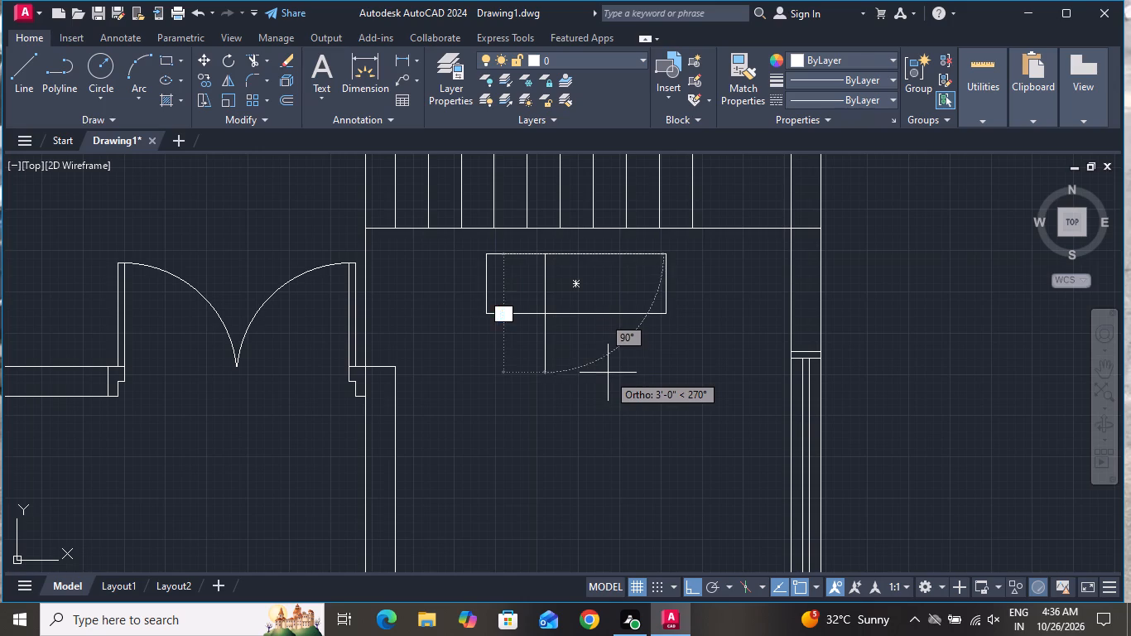
pyautogui.scroll(2, 555, 309)
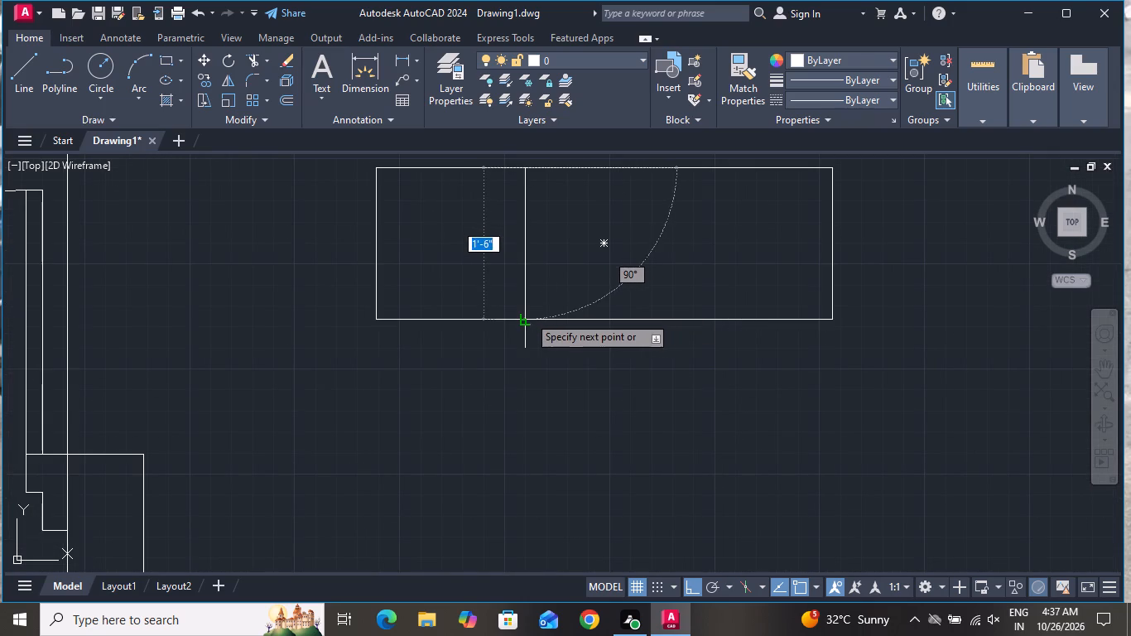
pyautogui.click(528, 316)
pyautogui.rightClick(528, 316)
pyautogui.click(549, 341)
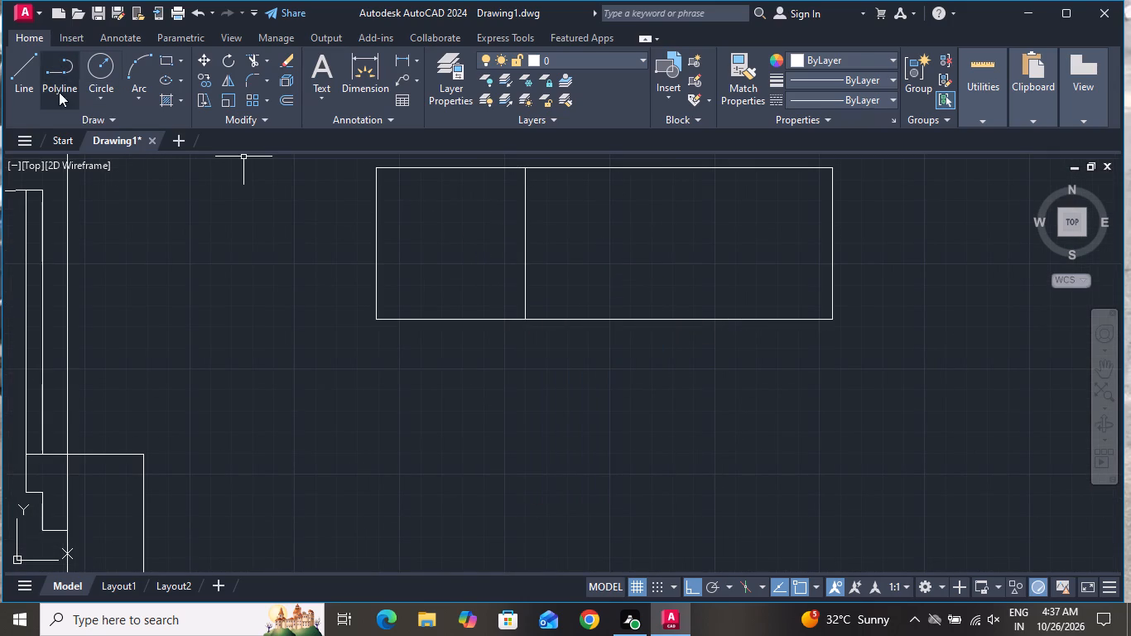
pyautogui.click(30, 69)
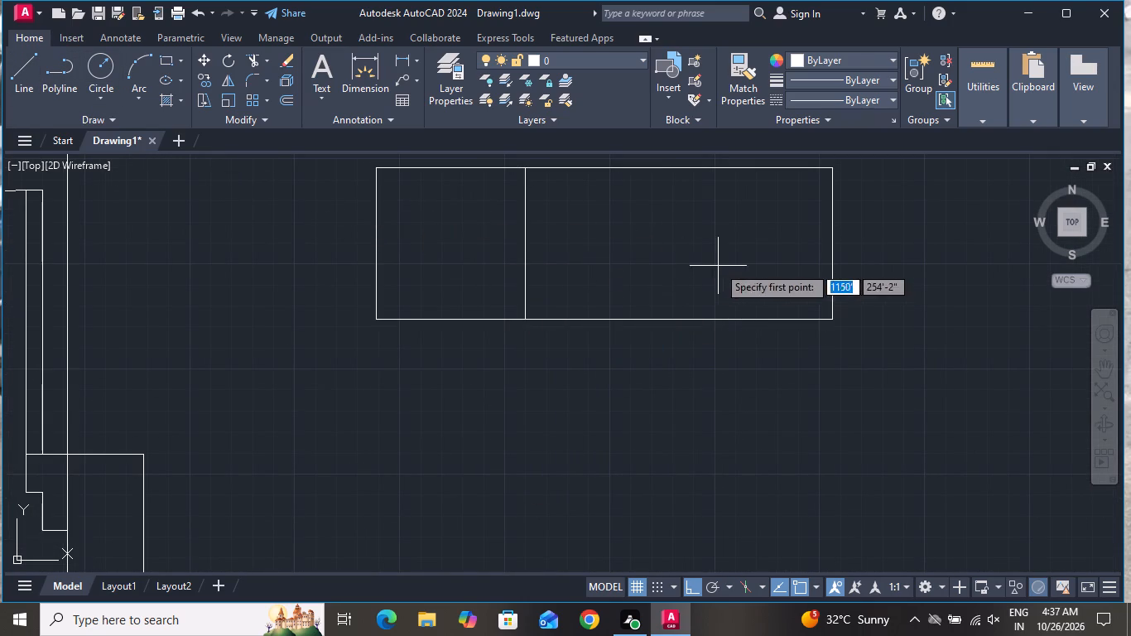
pyautogui.click(670, 168)
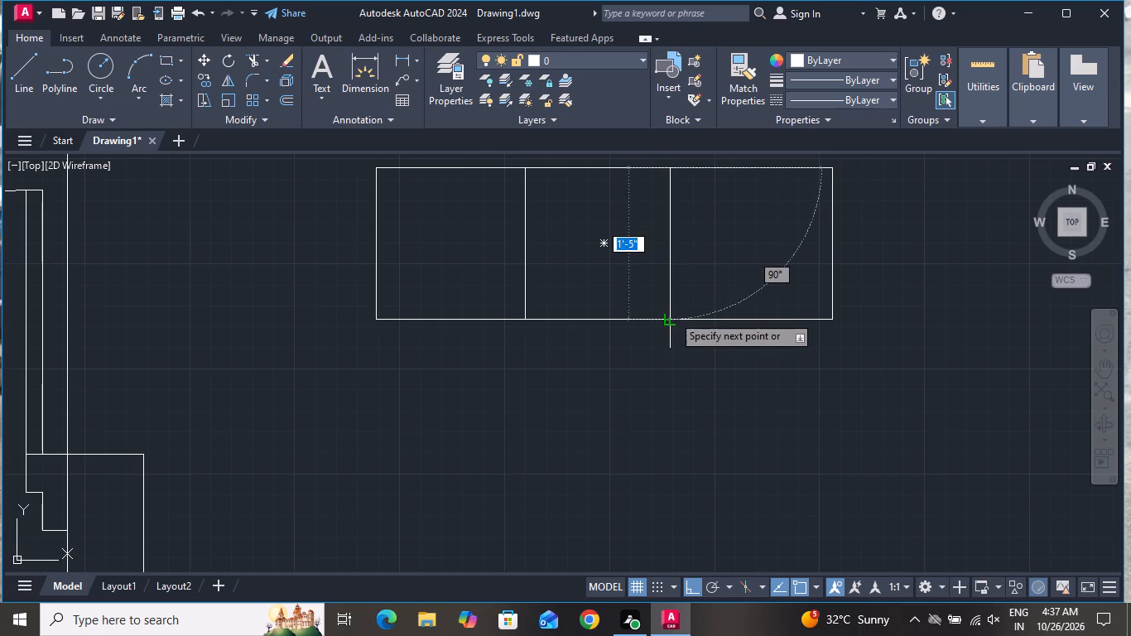
pyautogui.click(672, 315)
pyautogui.rightClick(672, 315)
pyautogui.click(691, 344)
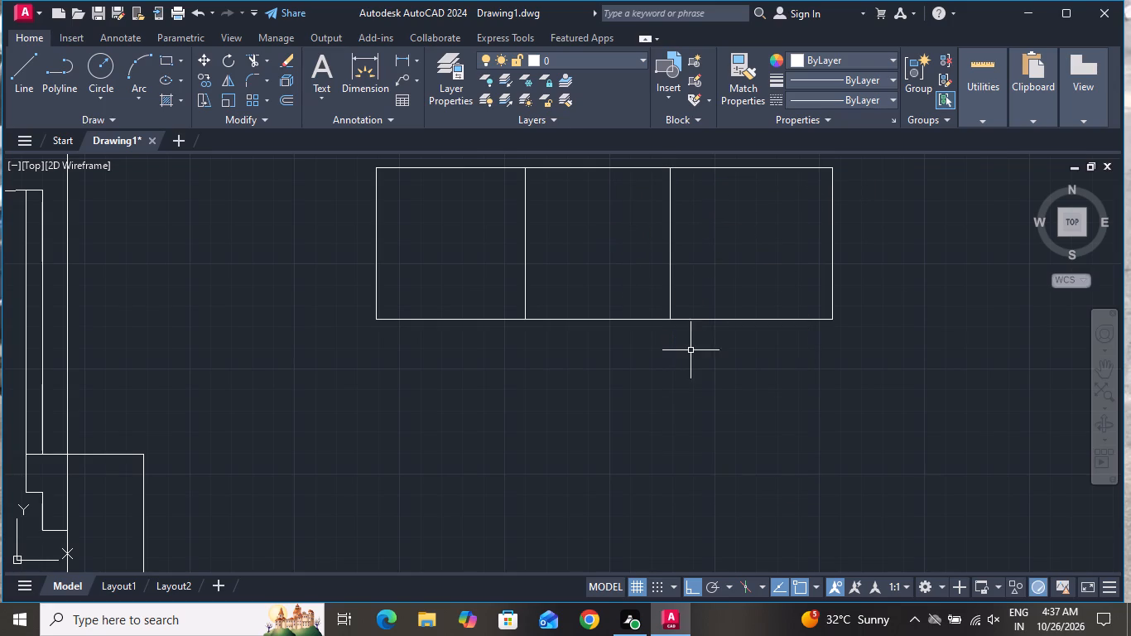
# Draw an east-west line across the full length of the sofa, just south of its north edge.
pyautogui.scroll(-2, 691, 354)
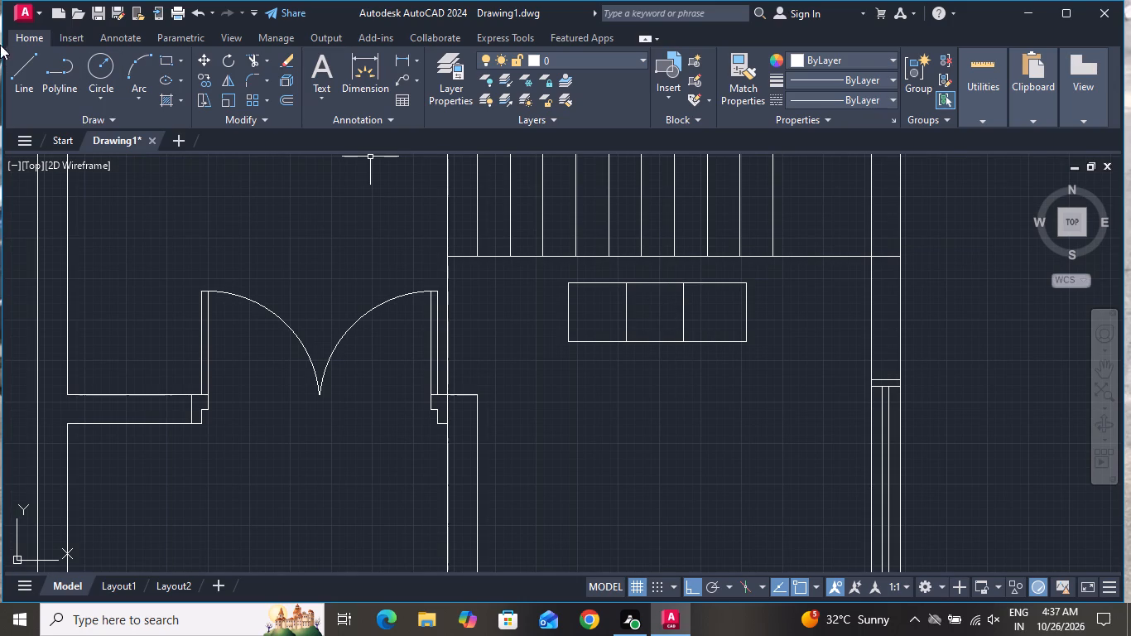
pyautogui.click(24, 64)
pyautogui.scroll(1, 582, 223)
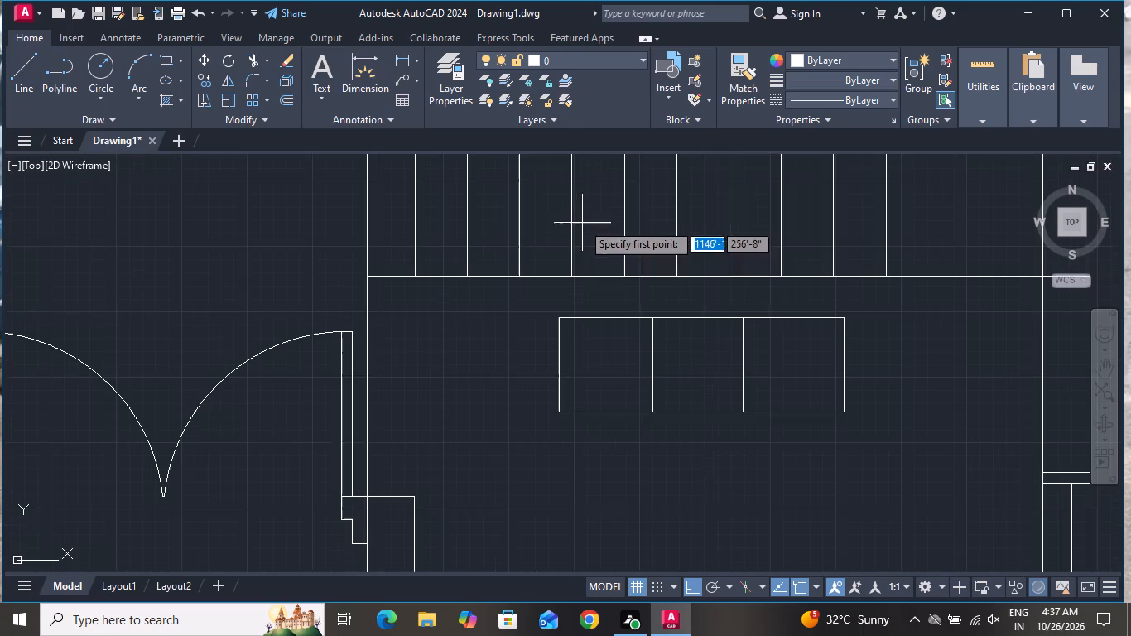
pyautogui.click(558, 335)
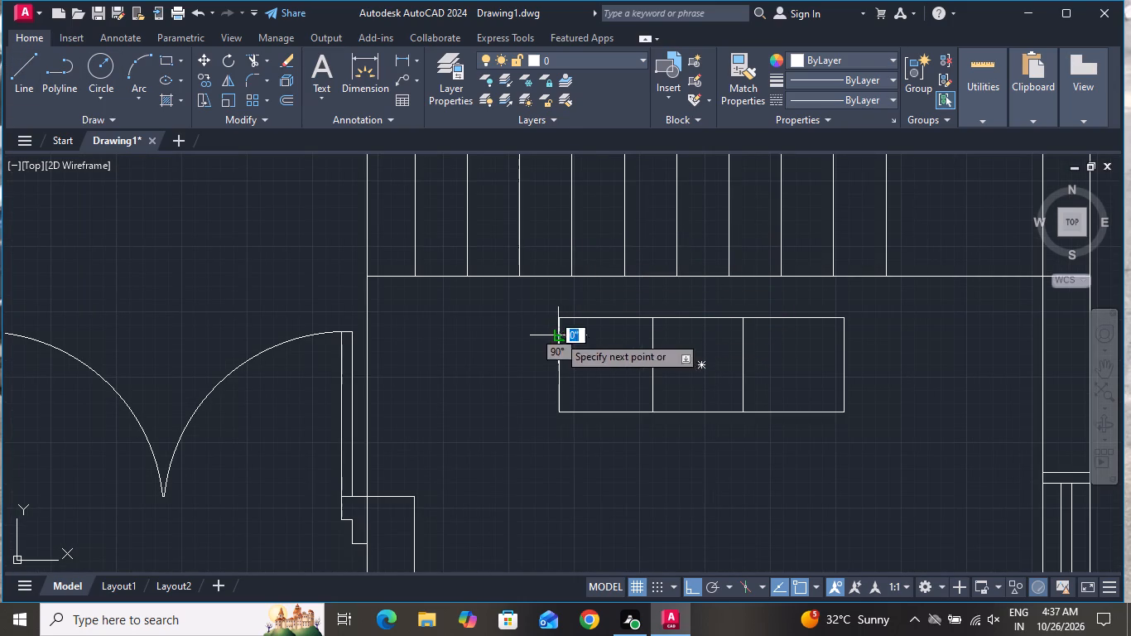
pyautogui.click(844, 335)
pyautogui.rightClick(844, 335)
pyautogui.click(851, 347)
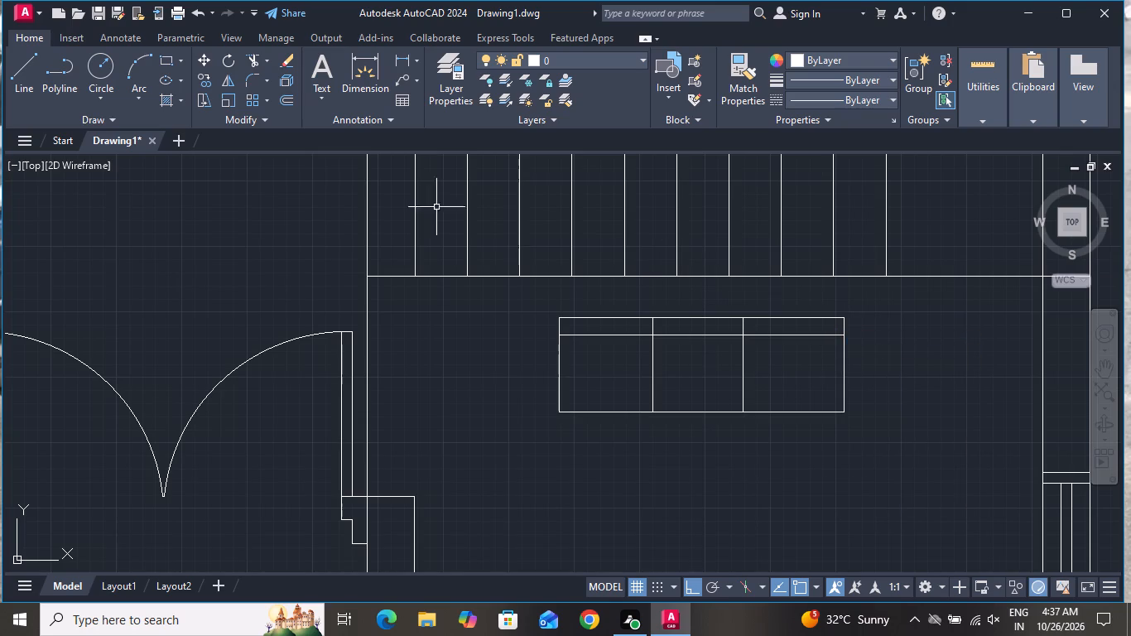
# Draw an armrest rectangle about 3" by 1'-4" against the sofa's west side, extending slightly past its north edge.
pyautogui.click(168, 60)
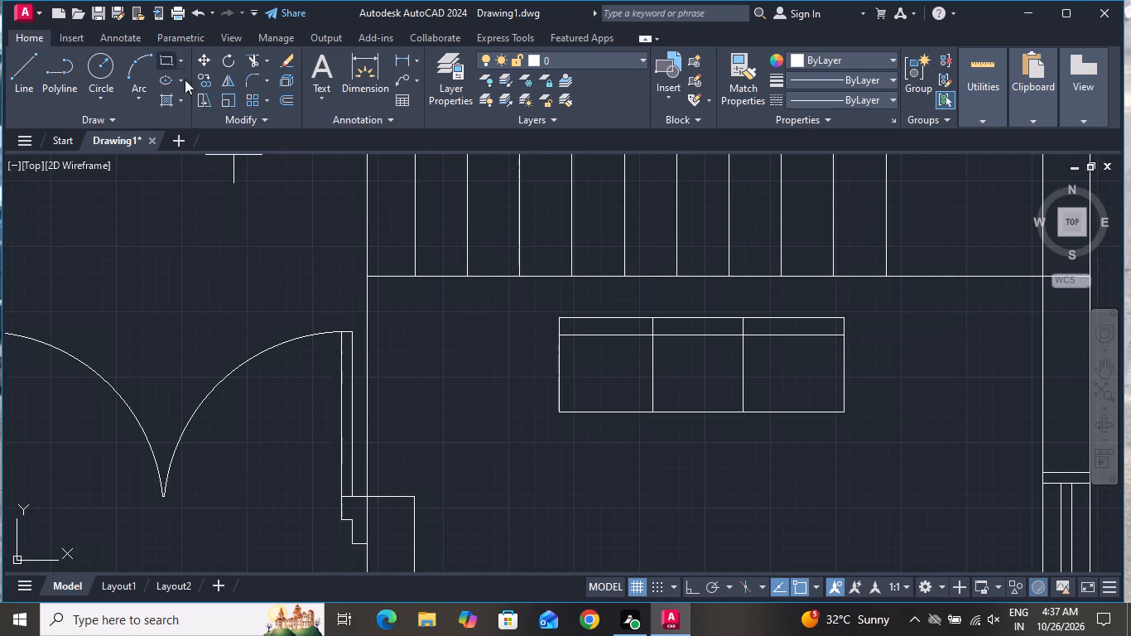
pyautogui.scroll(1, 566, 379)
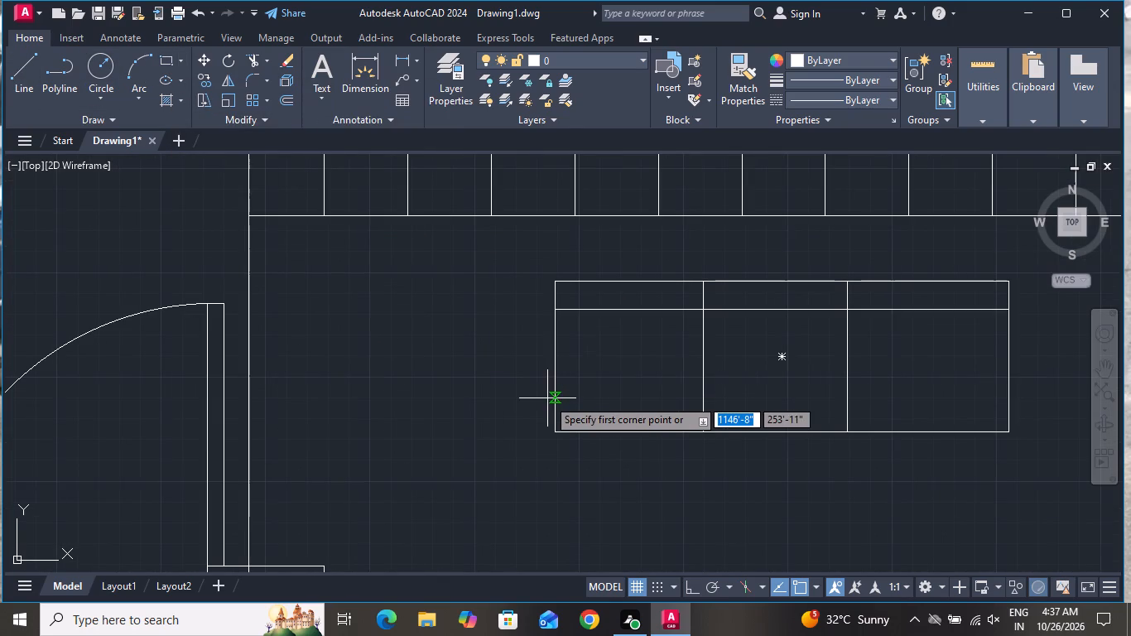
pyautogui.click(553, 395)
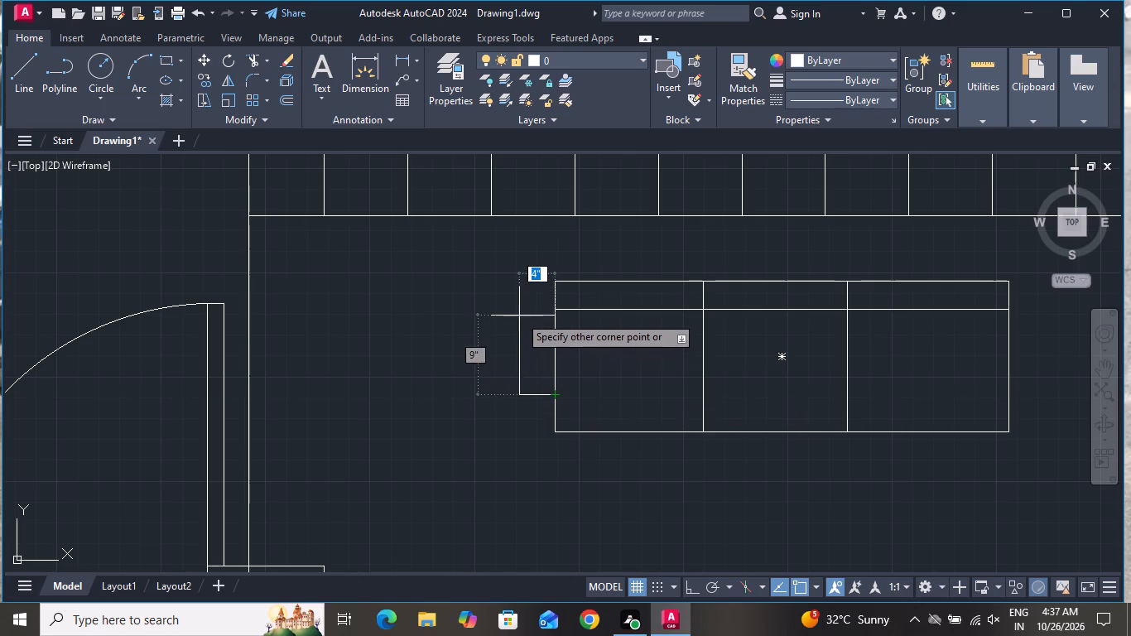
pyautogui.click(532, 257)
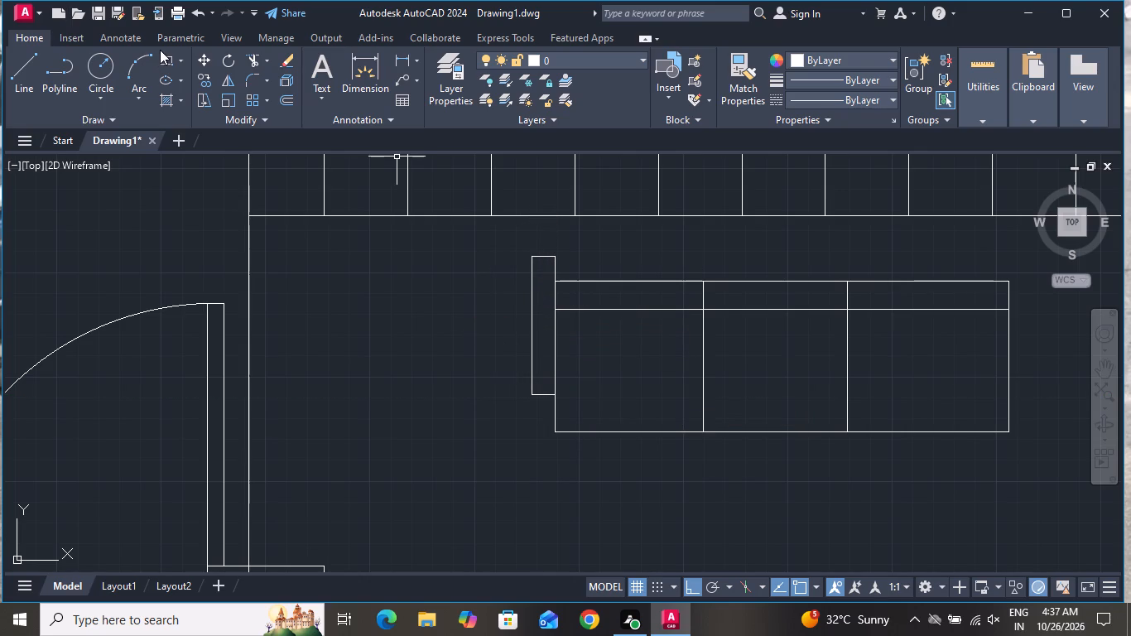
# Draw a backrest rectangle about 4'-9" by 3" along the sofa's north edge, starting from the west armrest's northeast corner.
pyautogui.click(162, 58)
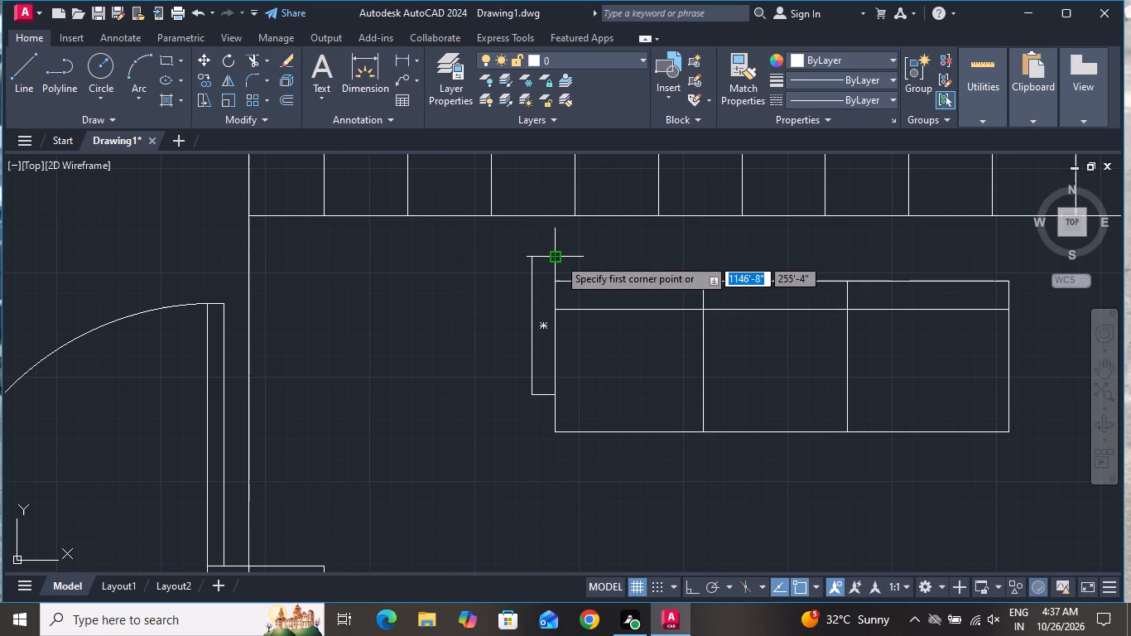
pyautogui.click(558, 258)
pyautogui.scroll(-2, 900, 282)
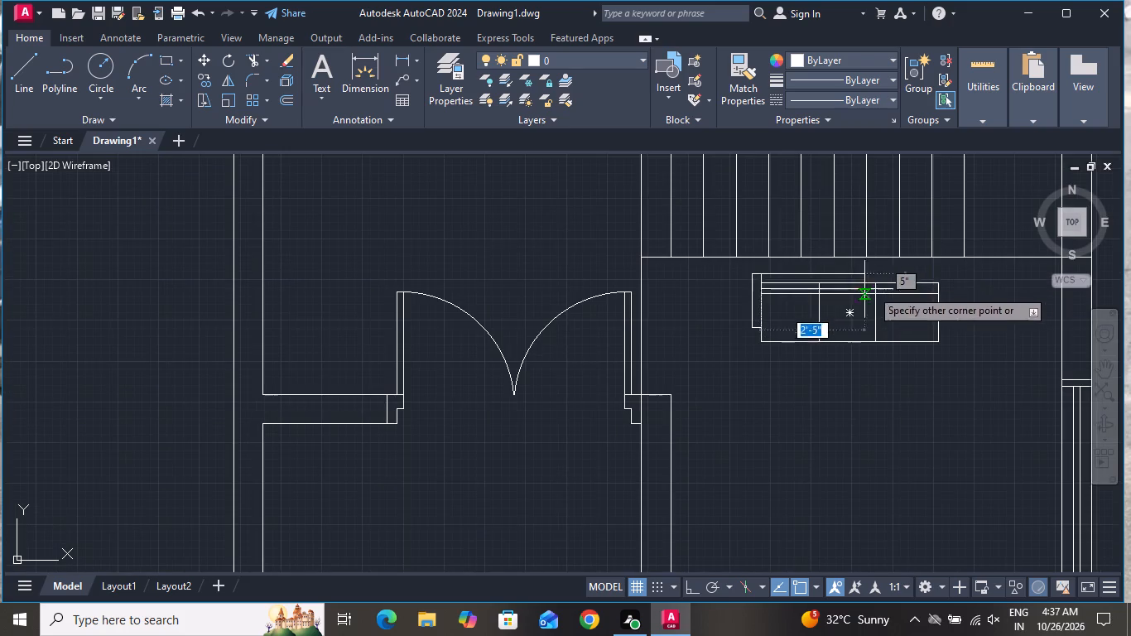
pyautogui.scroll(2, 947, 274)
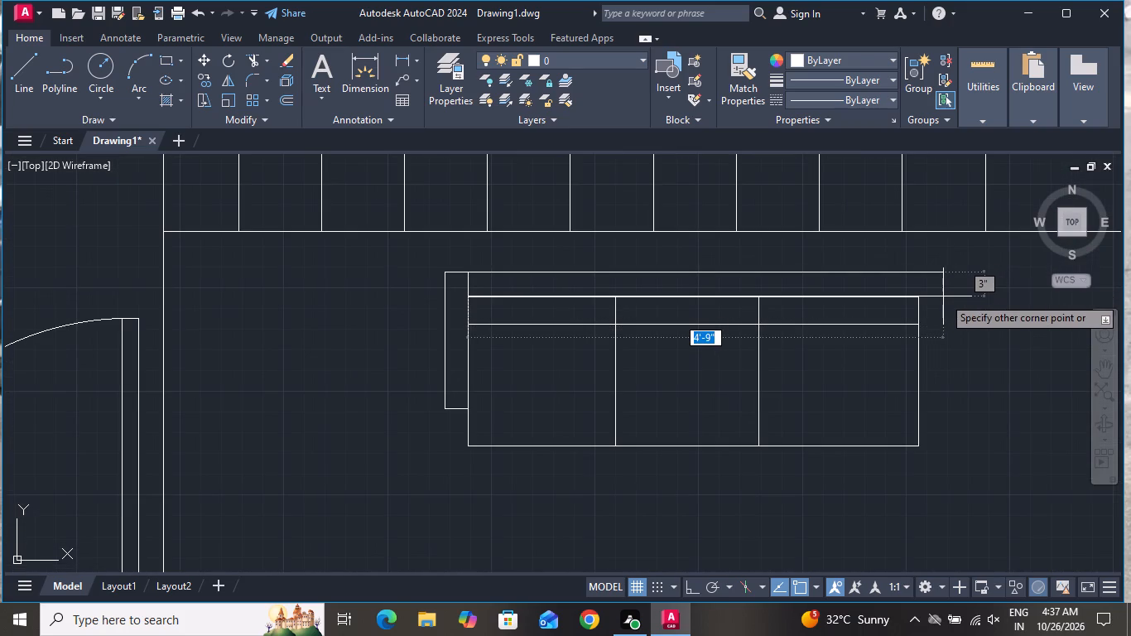
pyautogui.scroll(2, 943, 296)
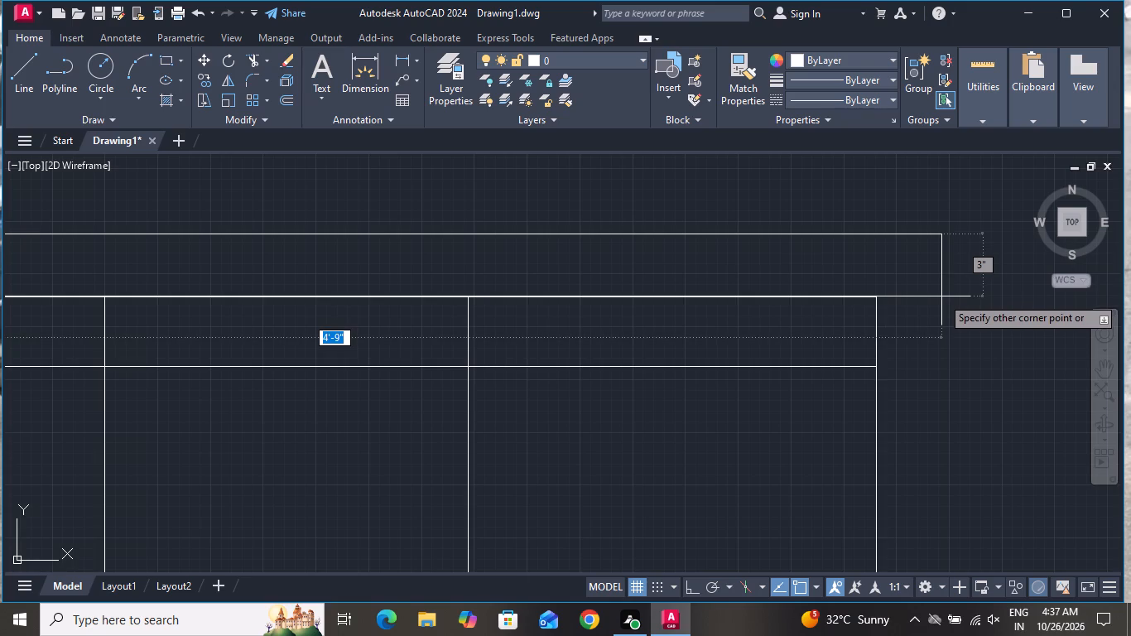
pyautogui.scroll(-1, 941, 296)
pyautogui.click(941, 296)
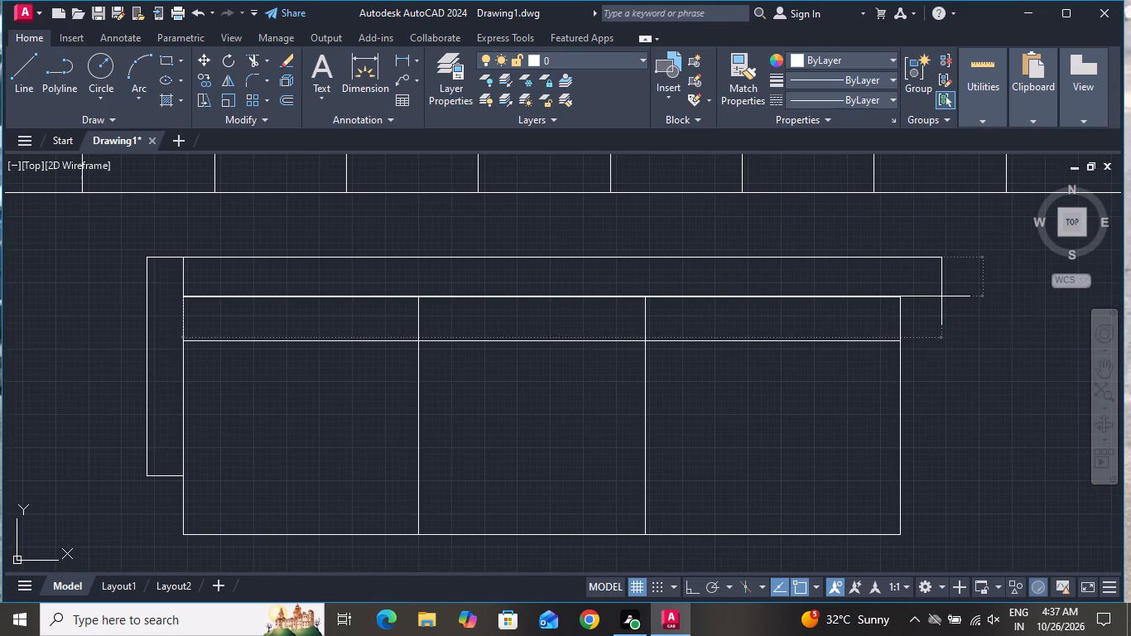
# Copy the west armrest about 4'-9" east and 3" south, against the sofa's east side below the backrest.
pyautogui.click(155, 243)
pyautogui.click(131, 280)
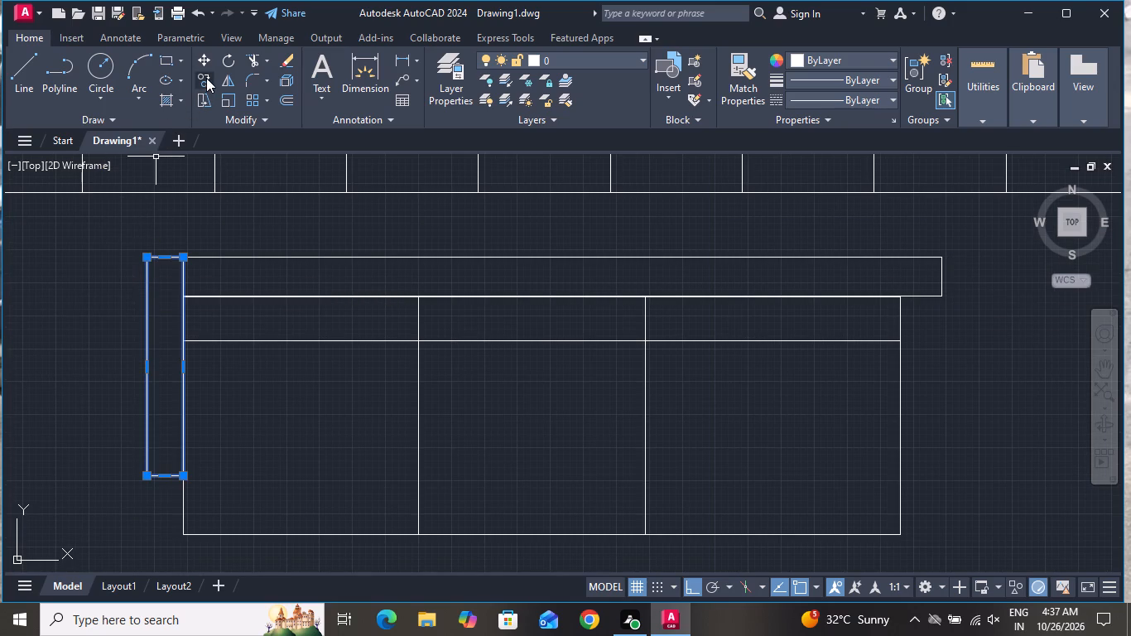
pyautogui.click(206, 78)
pyautogui.click(138, 258)
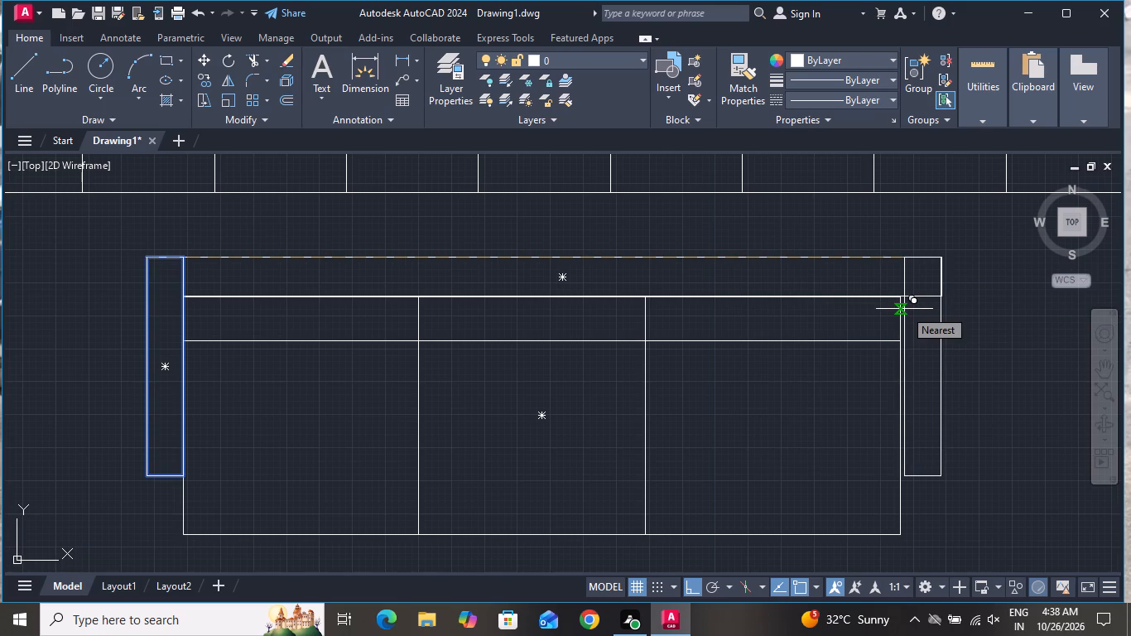
pyautogui.scroll(2, 904, 308)
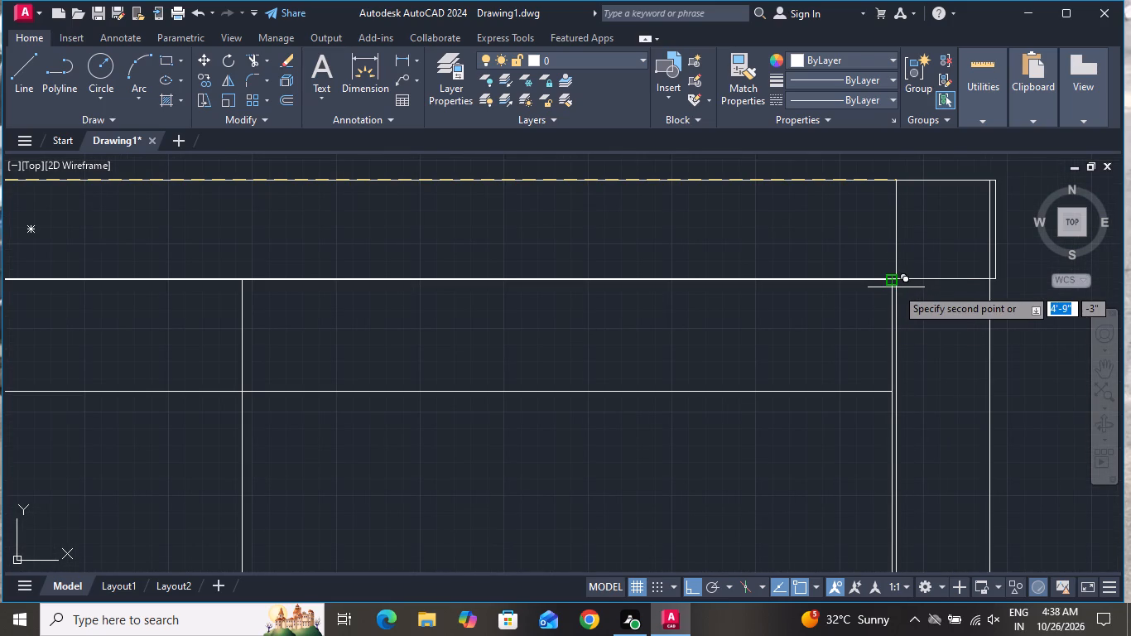
pyautogui.click(896, 287)
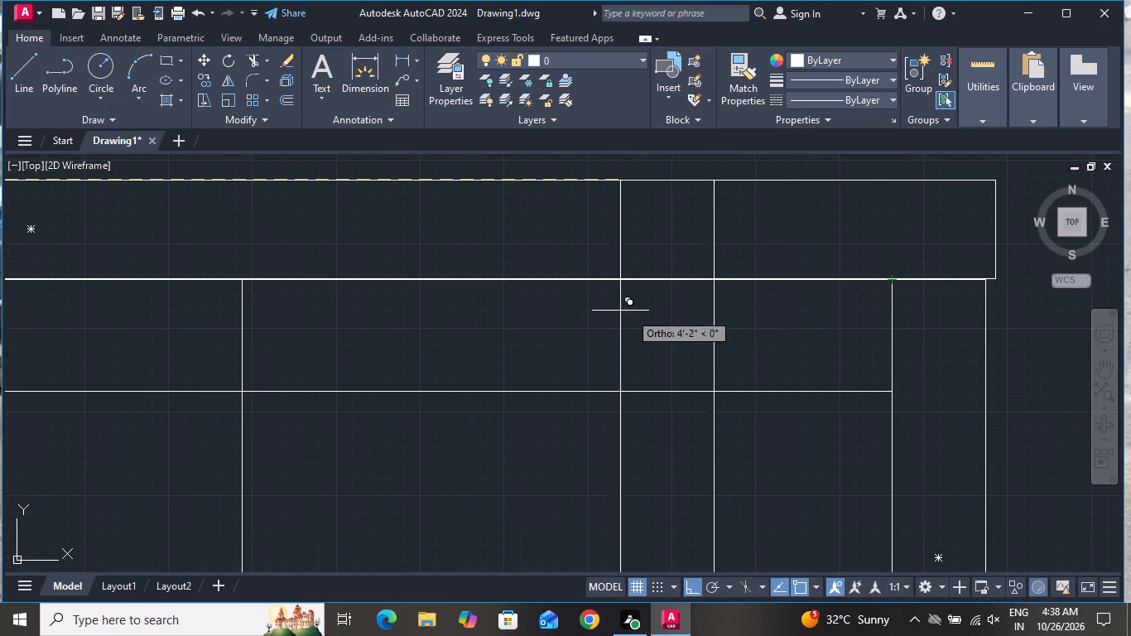
pyautogui.rightClick(575, 302)
pyautogui.click(593, 320)
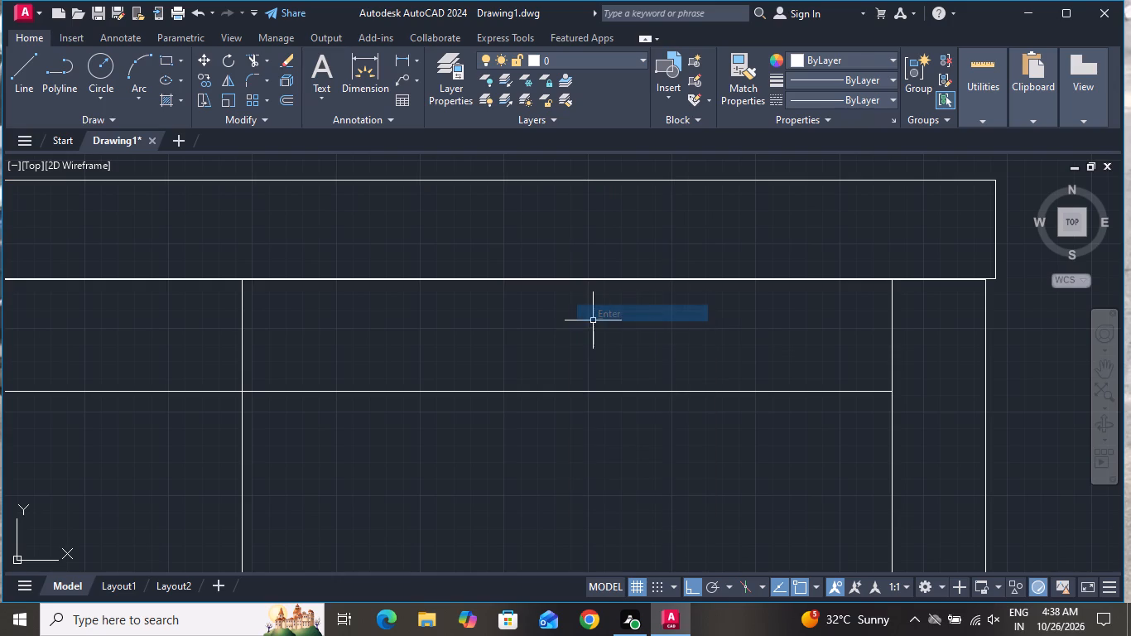
# Move the sofa's east armrest 3" north so its top aligns with the backrest's north edge.
pyautogui.scroll(-3, 518, 276)
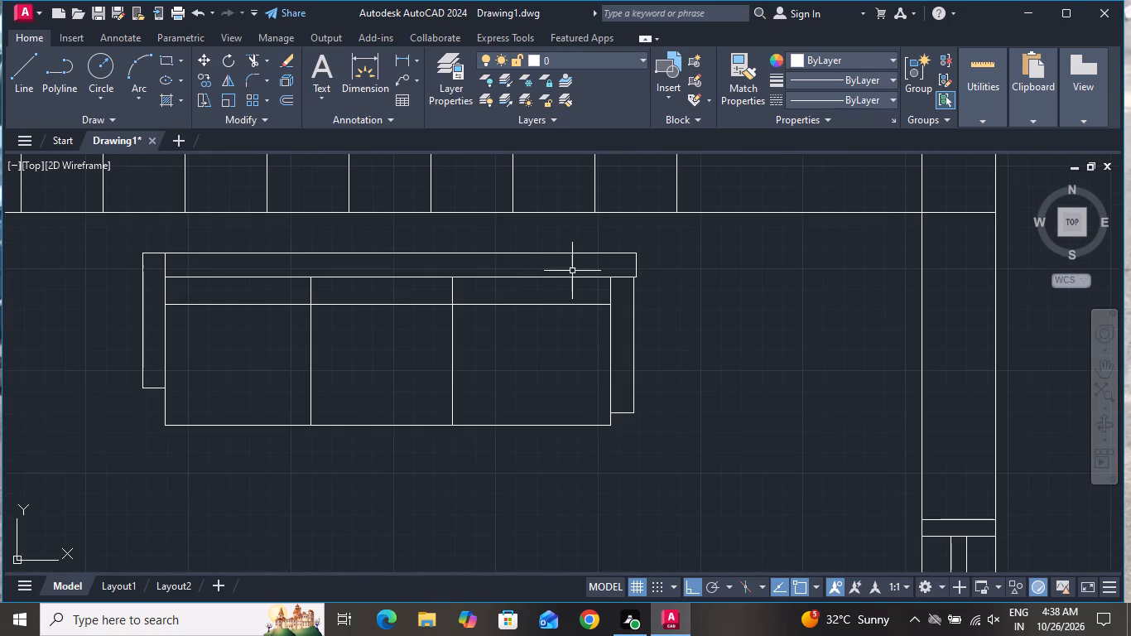
pyautogui.scroll(1, 642, 282)
pyautogui.scroll(-1, 642, 285)
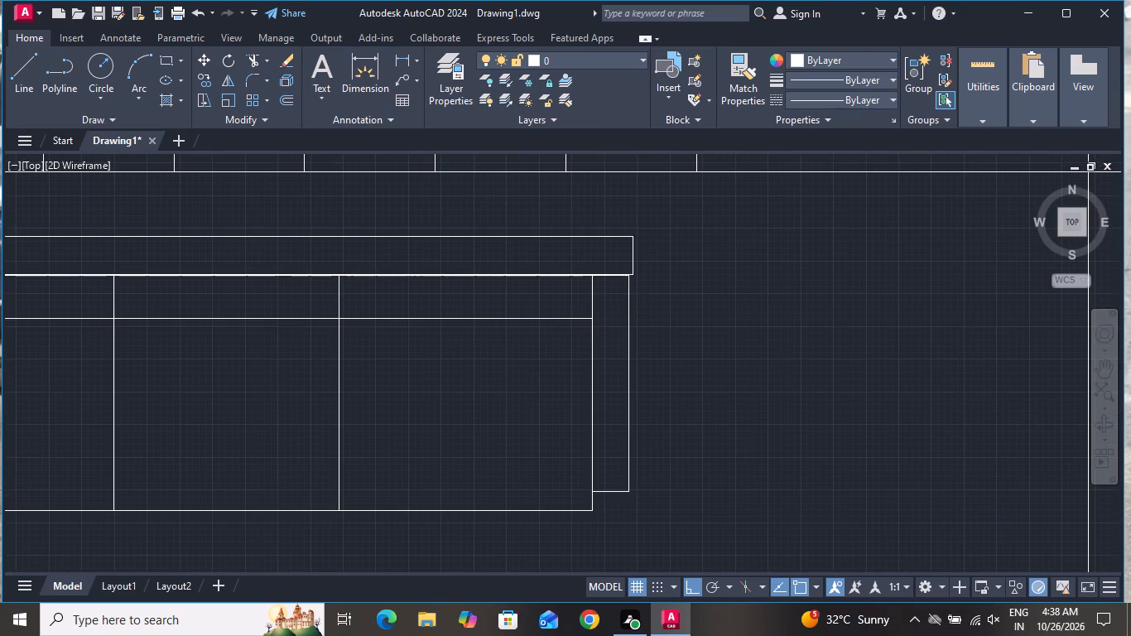
pyautogui.click(642, 296)
pyautogui.click(631, 301)
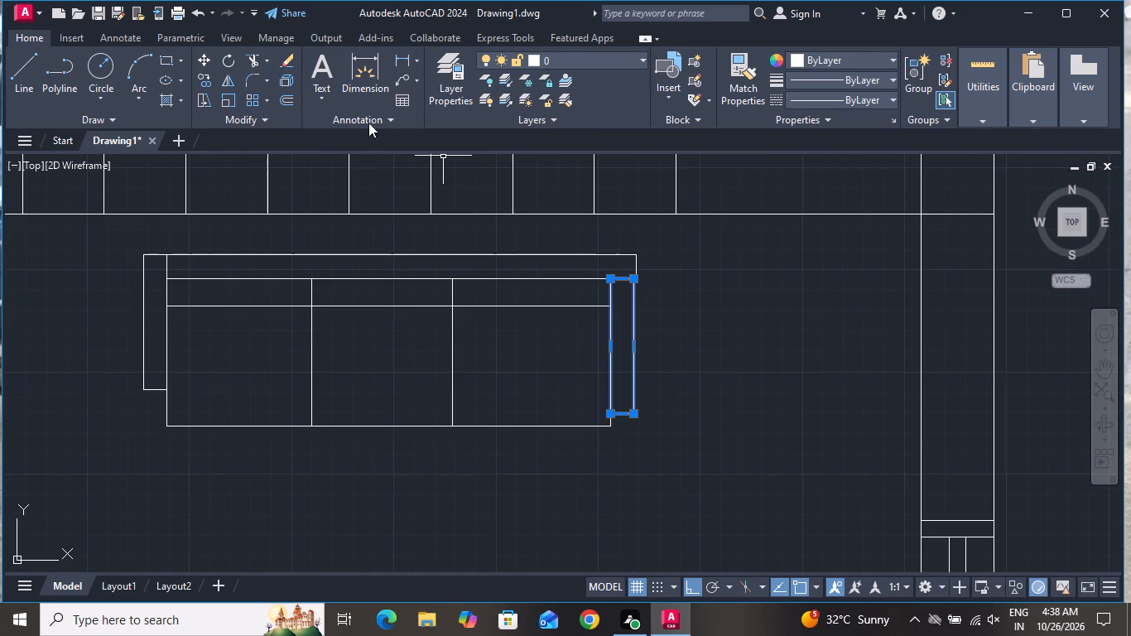
pyautogui.click(202, 60)
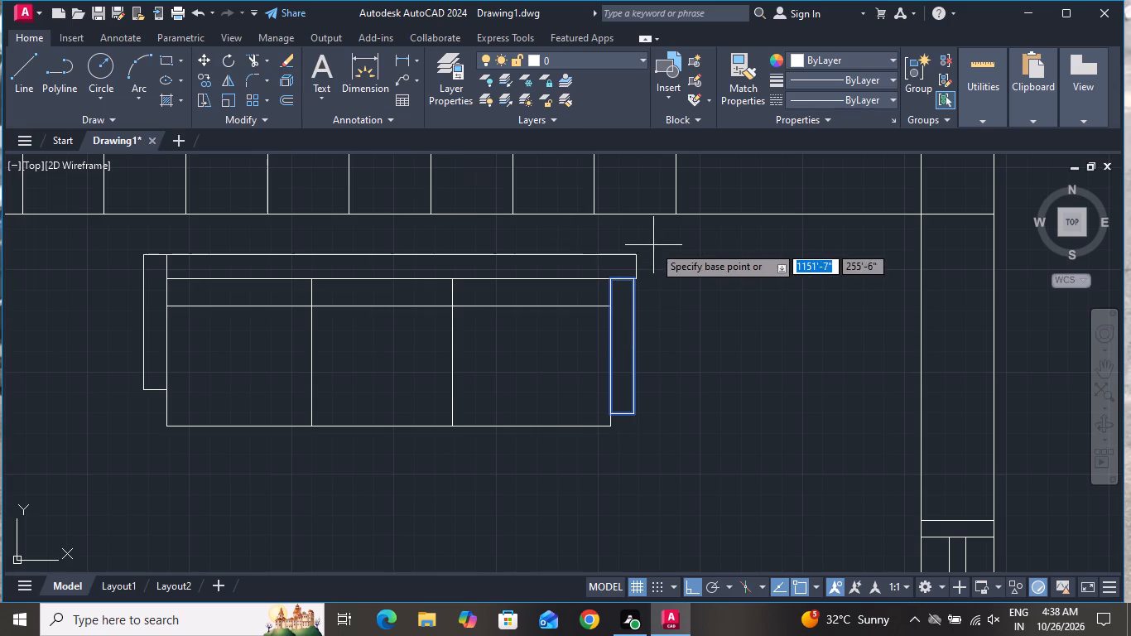
pyautogui.scroll(1, 647, 257)
pyautogui.click(590, 292)
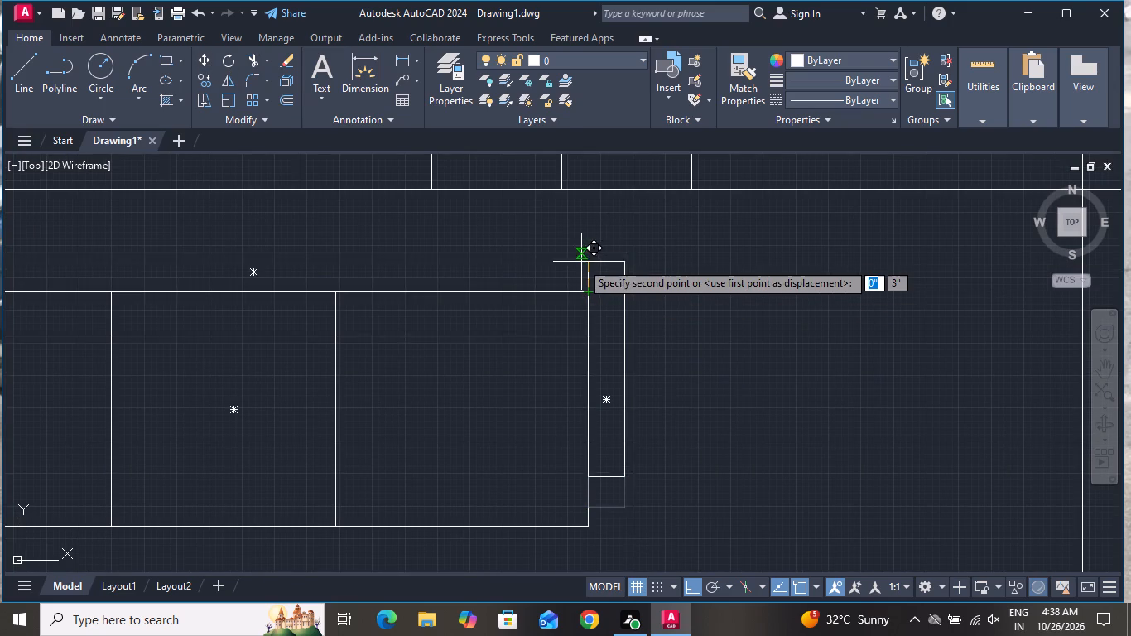
pyautogui.click(585, 253)
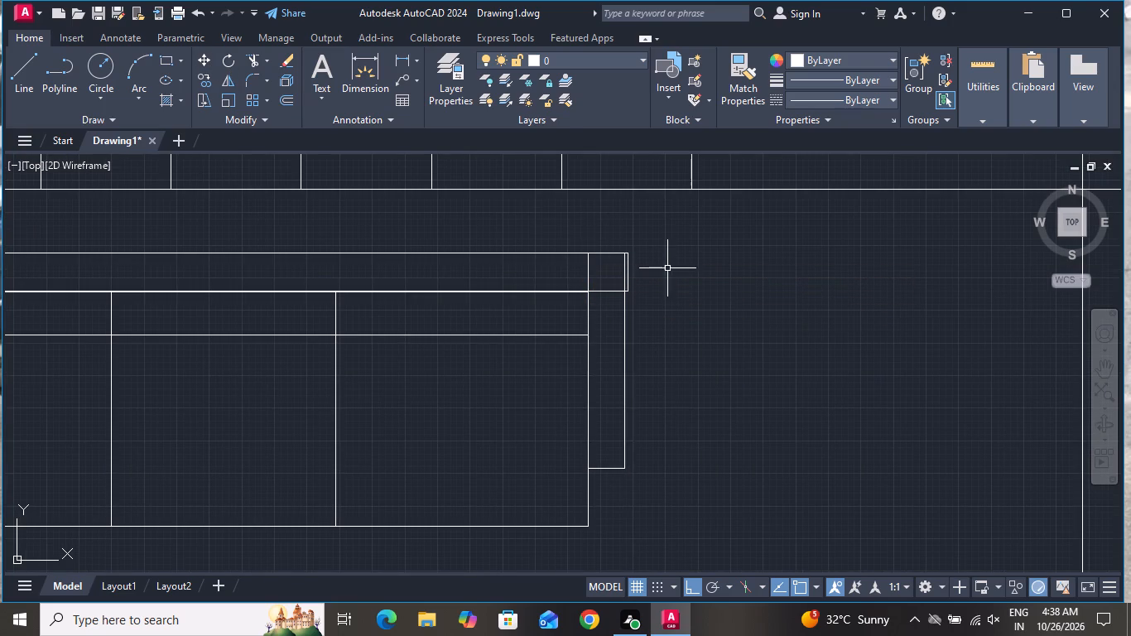
# Trim the backrest's short overhang beyond the outer edge of the east armrest.
pyautogui.click(248, 57)
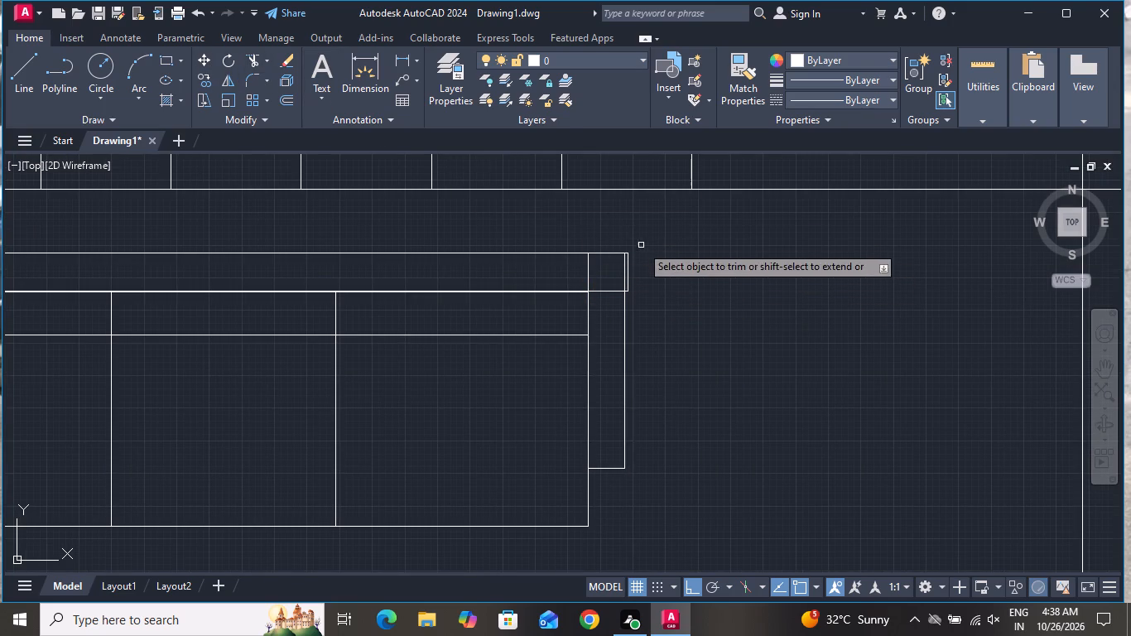
pyautogui.scroll(4, 629, 253)
pyautogui.click(614, 240)
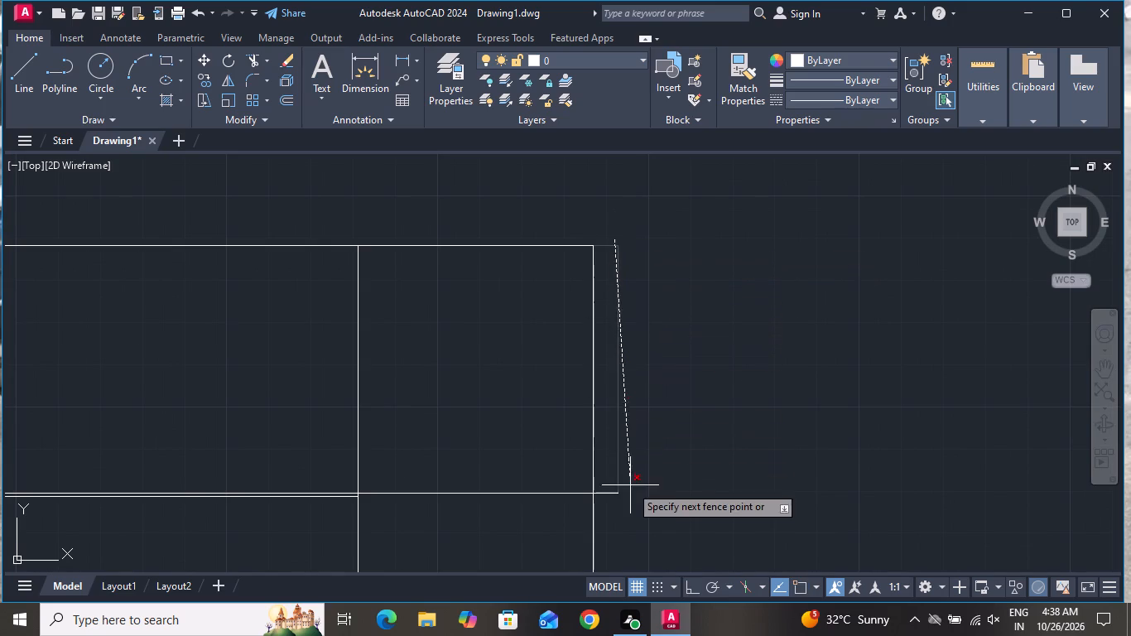
pyautogui.click(604, 503)
pyautogui.click(611, 477)
pyautogui.click(640, 420)
pyautogui.rightClick(660, 382)
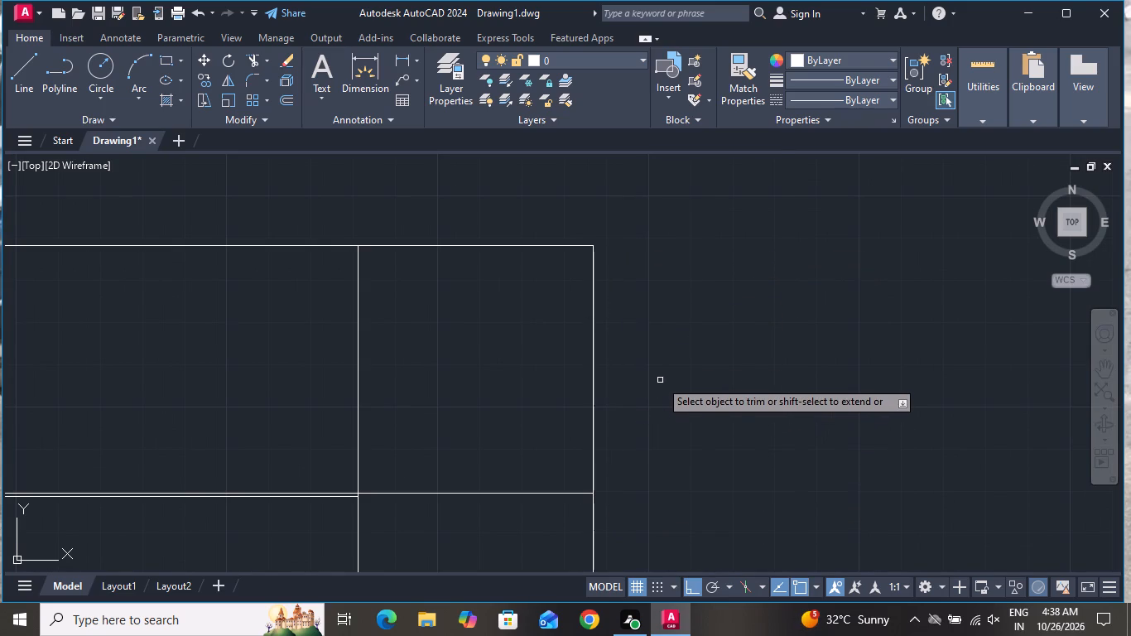
pyautogui.click(713, 178)
pyautogui.scroll(-5, 713, 316)
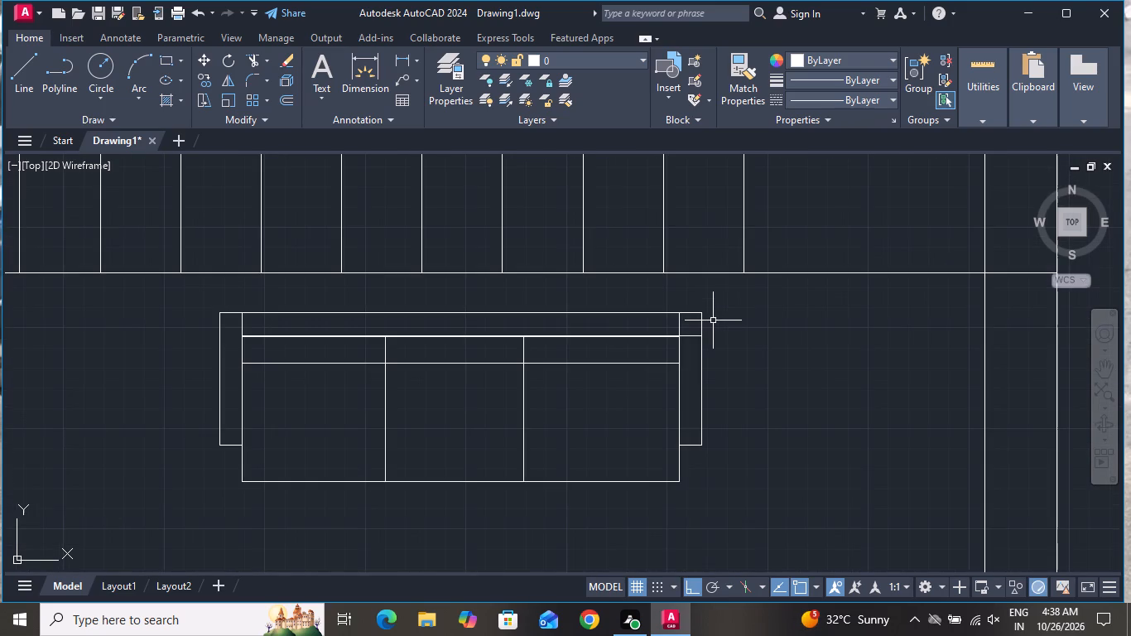
# Trim the dividing lines between the backrest and armrests at the sofa's northwest and northeast corners.
pyautogui.click(247, 55)
pyautogui.scroll(1, 233, 319)
pyautogui.click(235, 325)
pyautogui.click(250, 321)
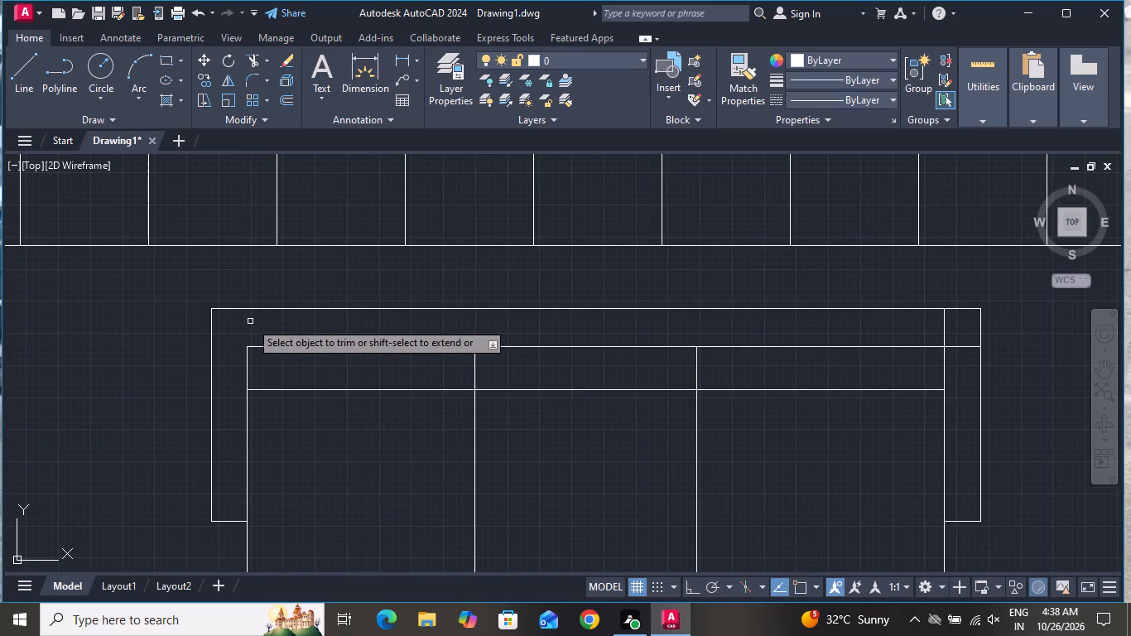
pyautogui.scroll(-2, 253, 327)
pyautogui.scroll(3, 514, 328)
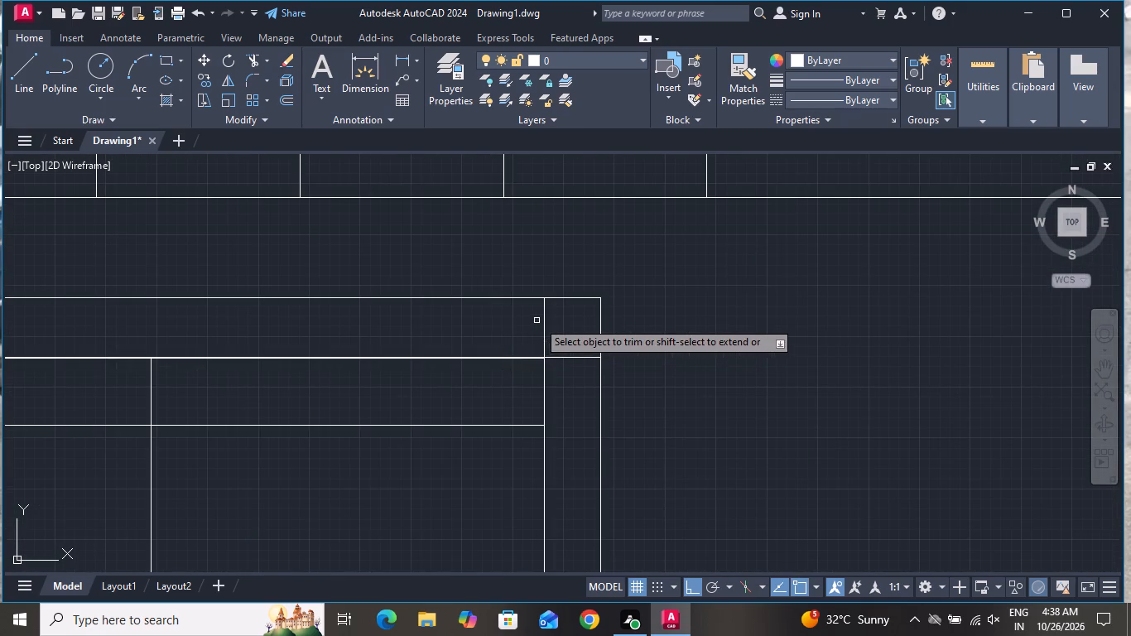
pyautogui.click(549, 319)
pyautogui.click(546, 321)
pyautogui.click(577, 322)
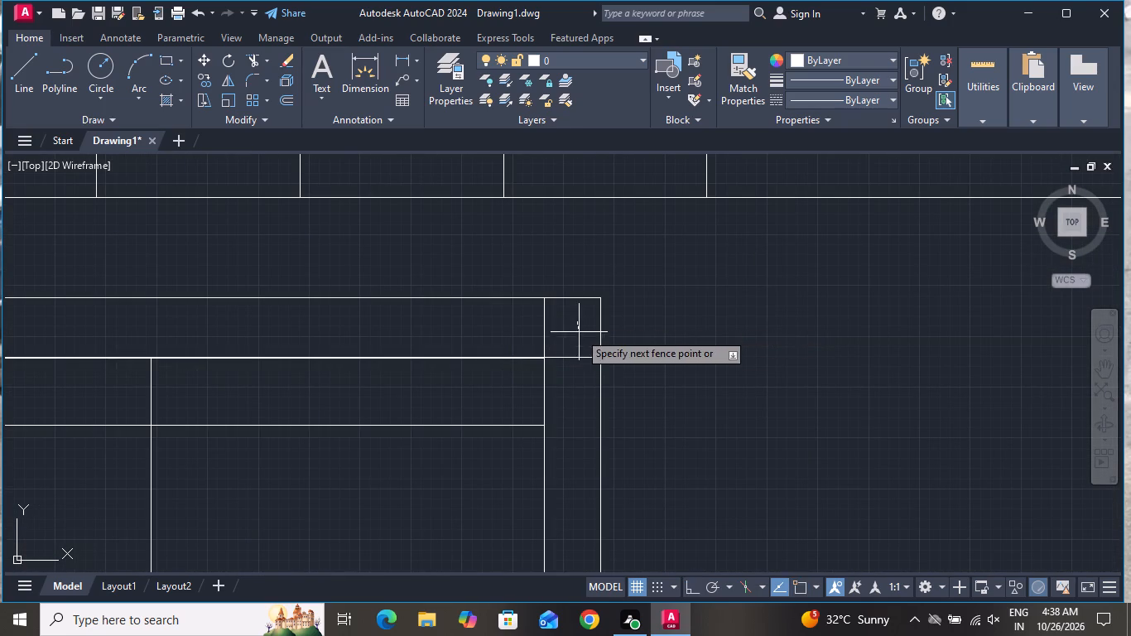
pyautogui.click(583, 374)
pyautogui.click(566, 325)
pyautogui.click(479, 335)
pyautogui.scroll(-2, 547, 325)
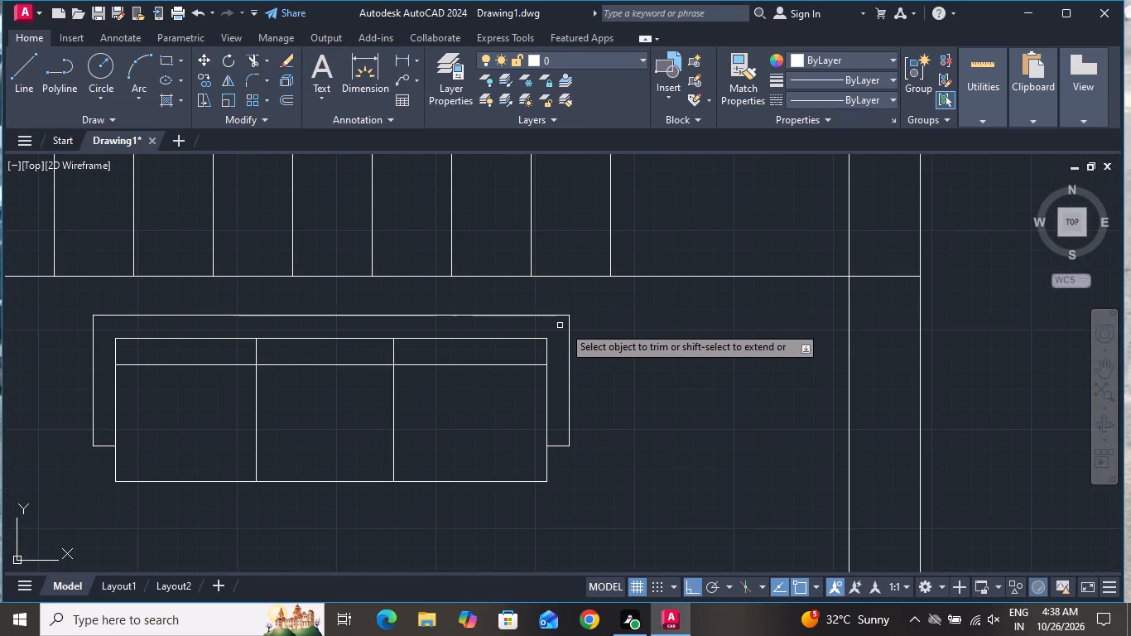
pyautogui.scroll(-1, 577, 326)
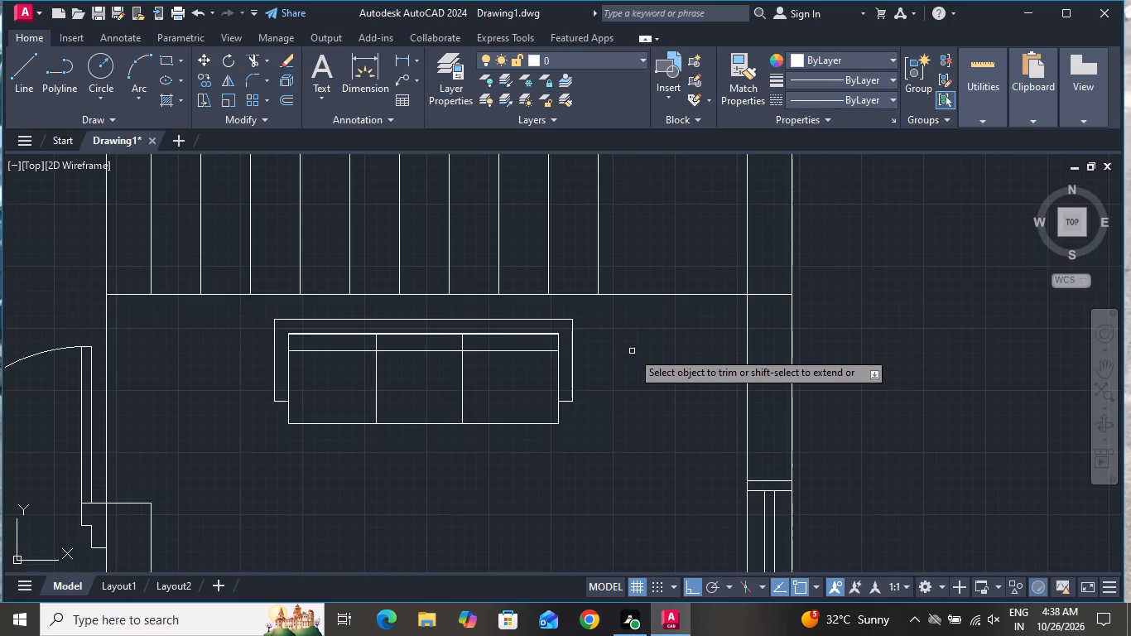
pyautogui.rightClick(632, 351)
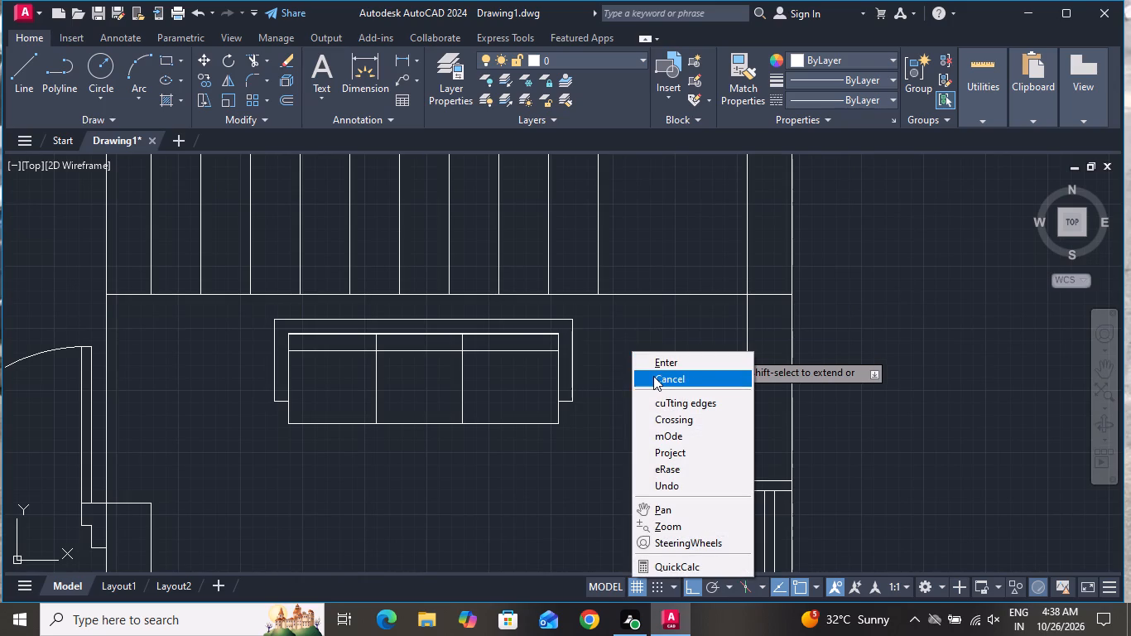
pyautogui.click(653, 376)
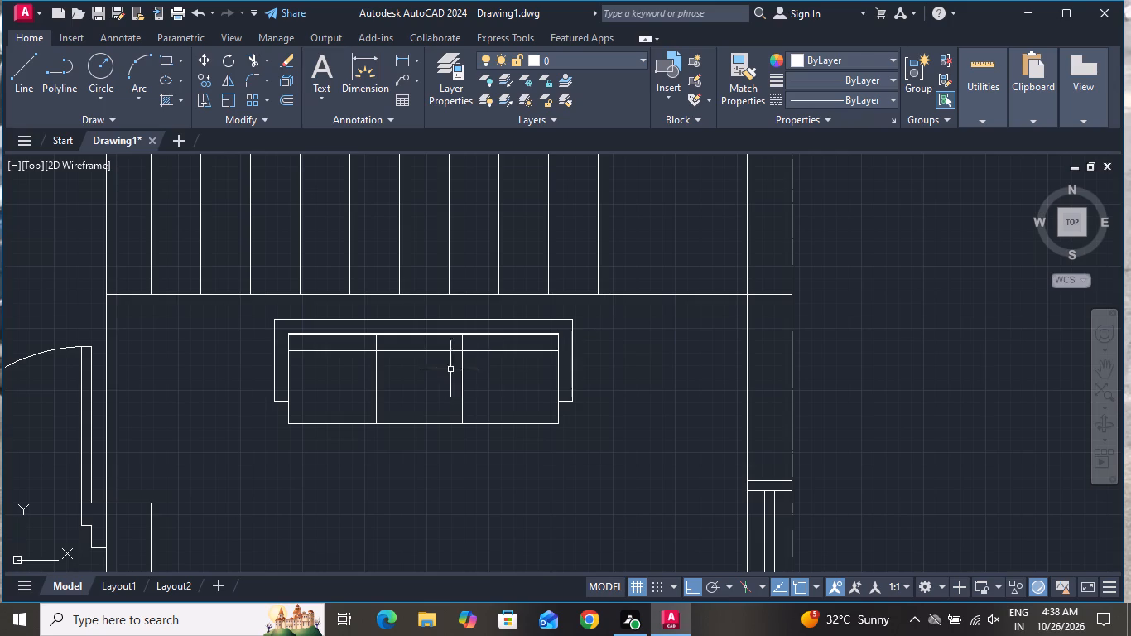
# Copy the complete three-seat sofa about 6'-6" straight south.
pyautogui.scroll(1, 444, 368)
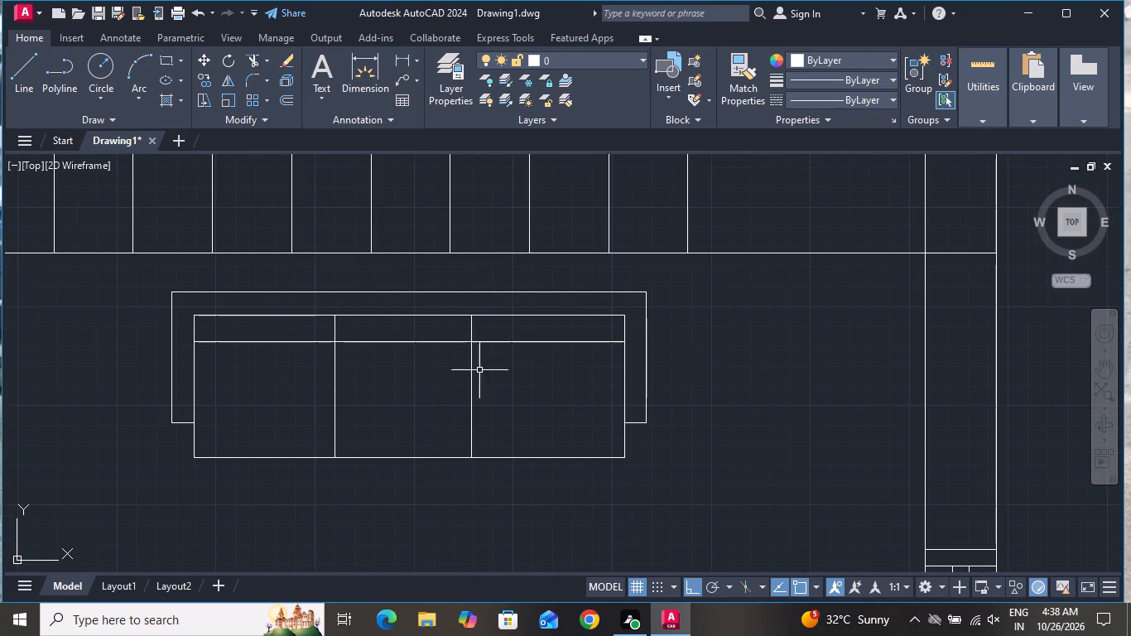
pyautogui.click(675, 274)
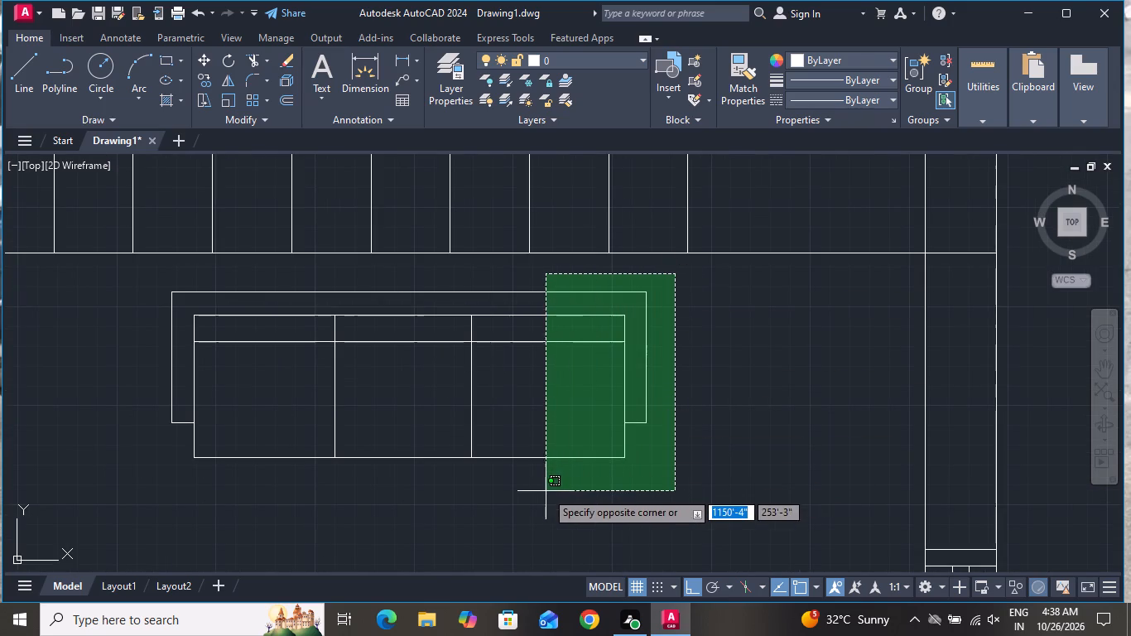
pyautogui.click(137, 506)
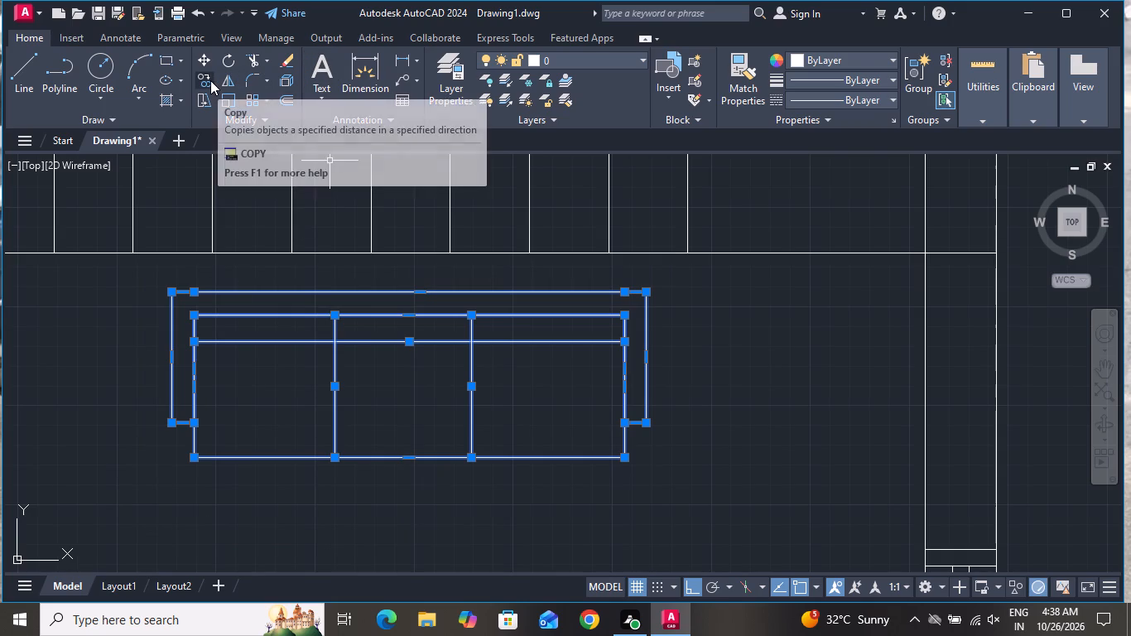
pyautogui.click(210, 80)
pyautogui.scroll(-1, 492, 277)
pyautogui.click(461, 385)
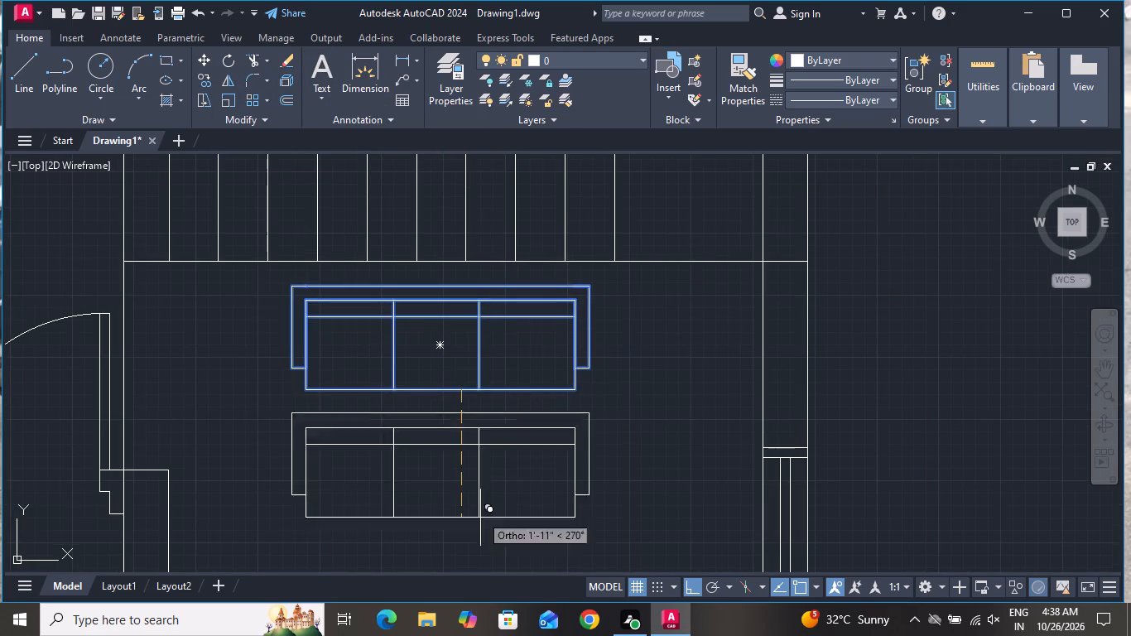
pyautogui.scroll(-3, 486, 446)
pyautogui.click(493, 525)
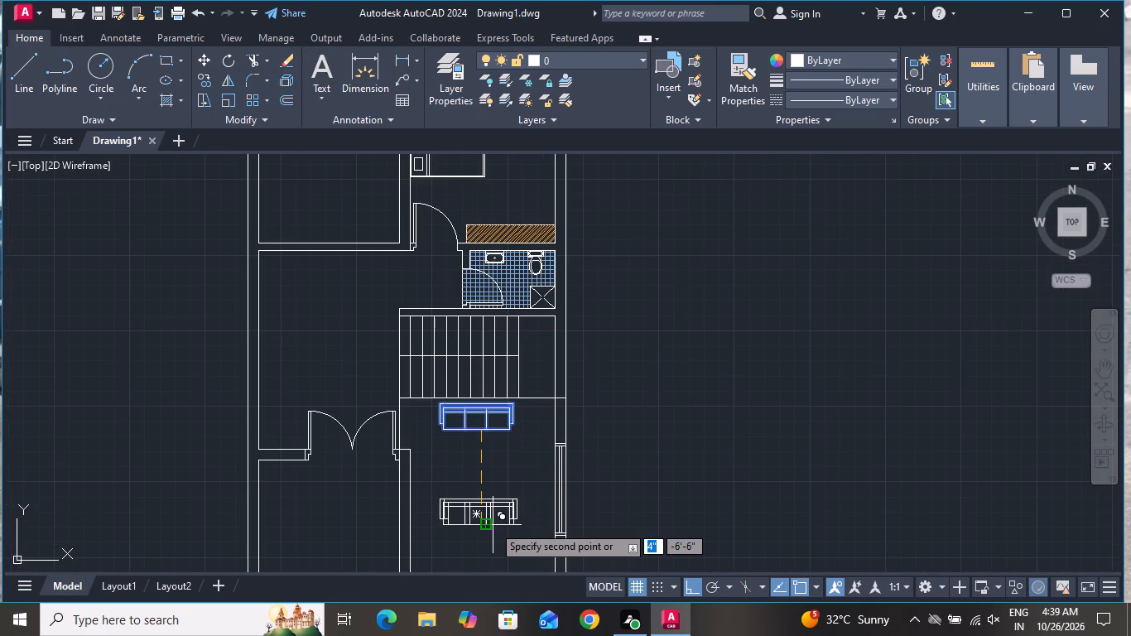
pyautogui.rightClick(493, 525)
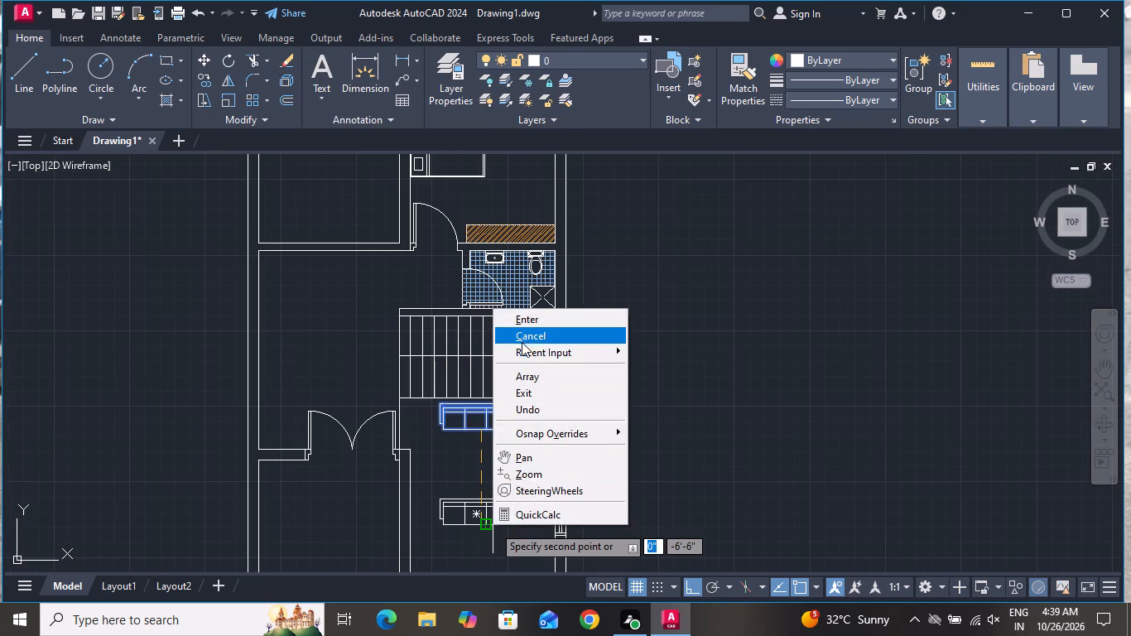
pyautogui.click(522, 340)
# Draw a rectangle about 1'-3" by 1'-4" between the north sofa and the east wall.
pyautogui.scroll(1, 519, 426)
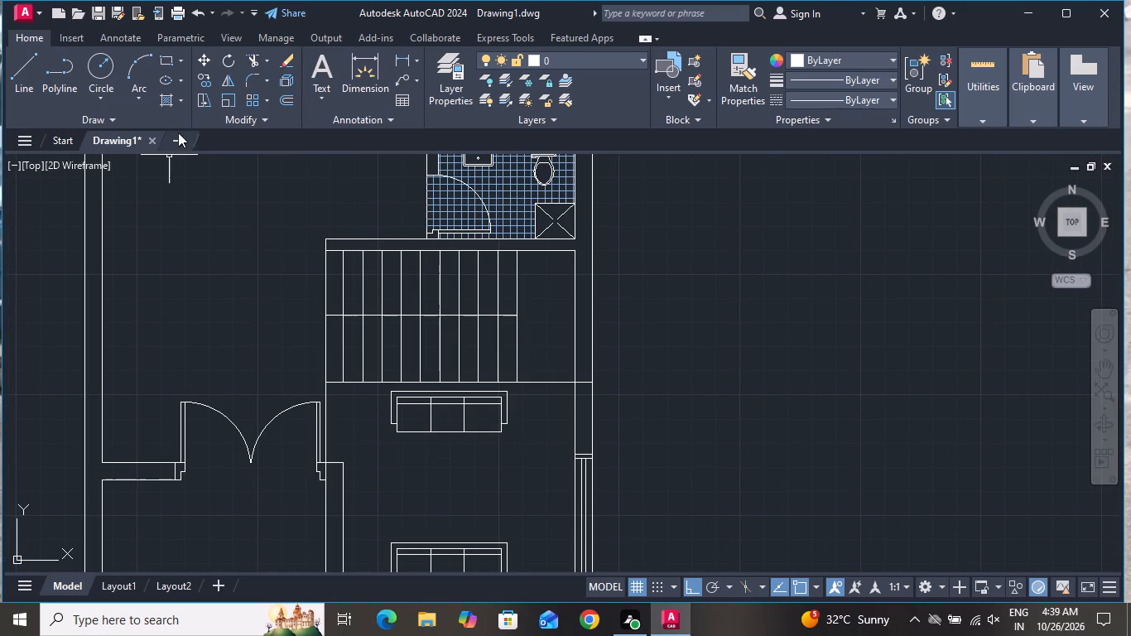
pyautogui.click(166, 70)
pyautogui.click(162, 60)
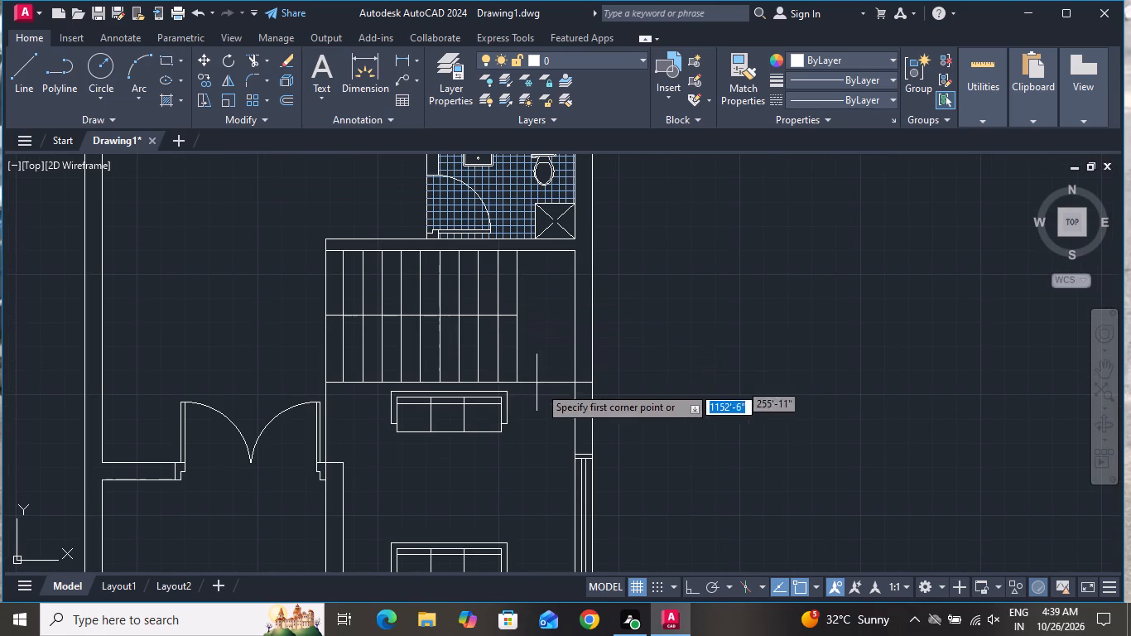
pyautogui.scroll(1, 570, 407)
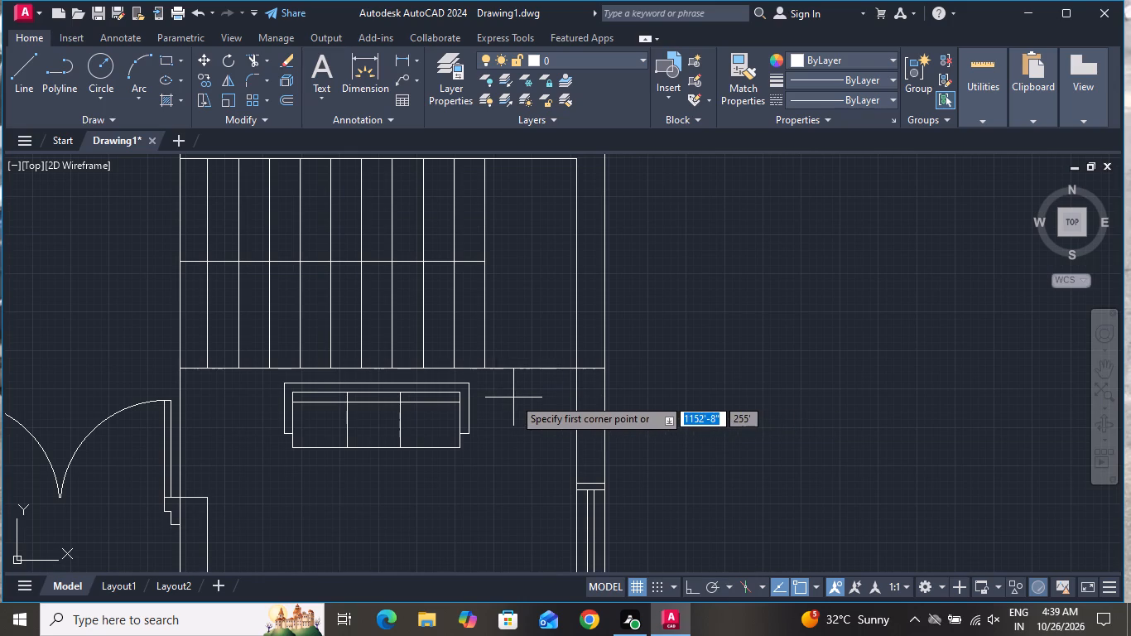
pyautogui.click(516, 389)
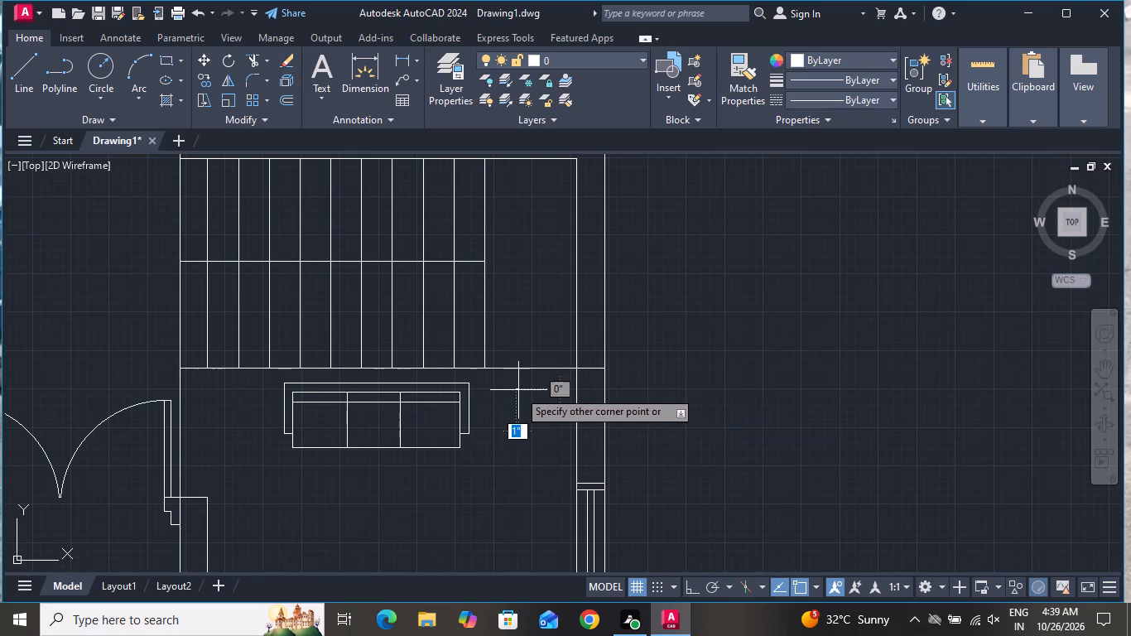
pyautogui.click(561, 437)
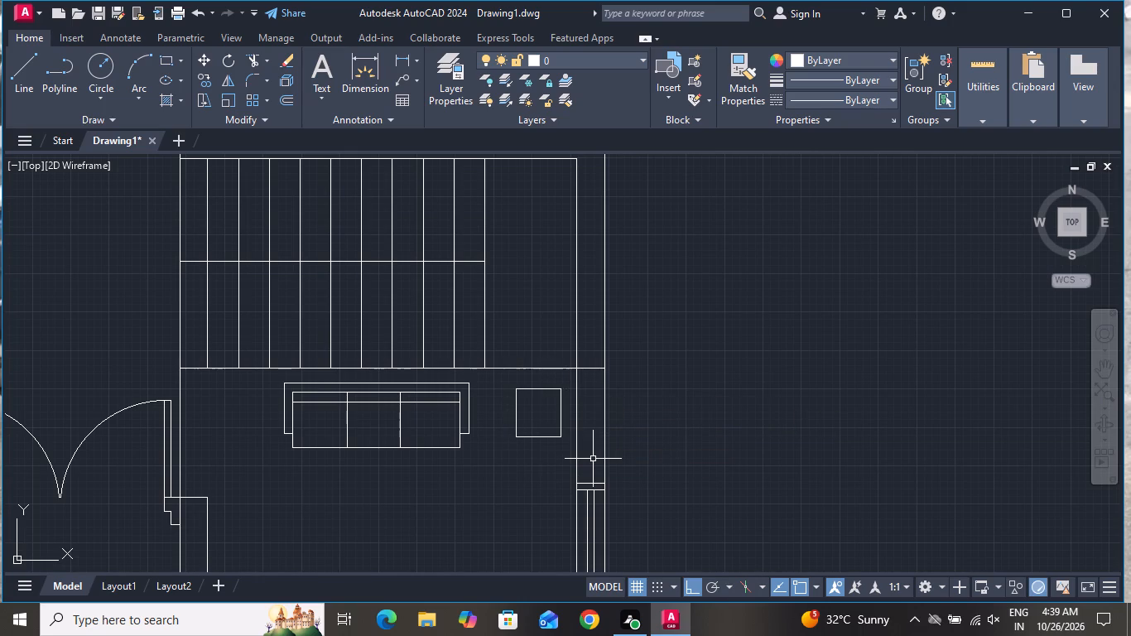
# Offset the small rectangle east of the north sofa 1" inward.
pyautogui.press('o')
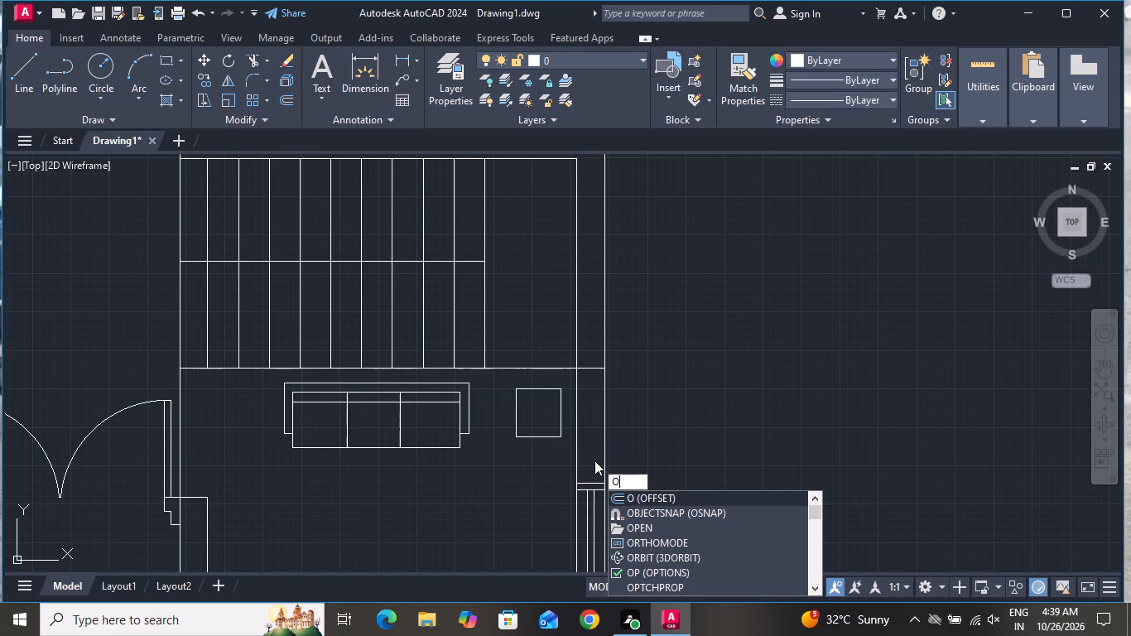
pyautogui.press('space')
pyautogui.scroll(-1, 594, 460)
pyautogui.press('1')
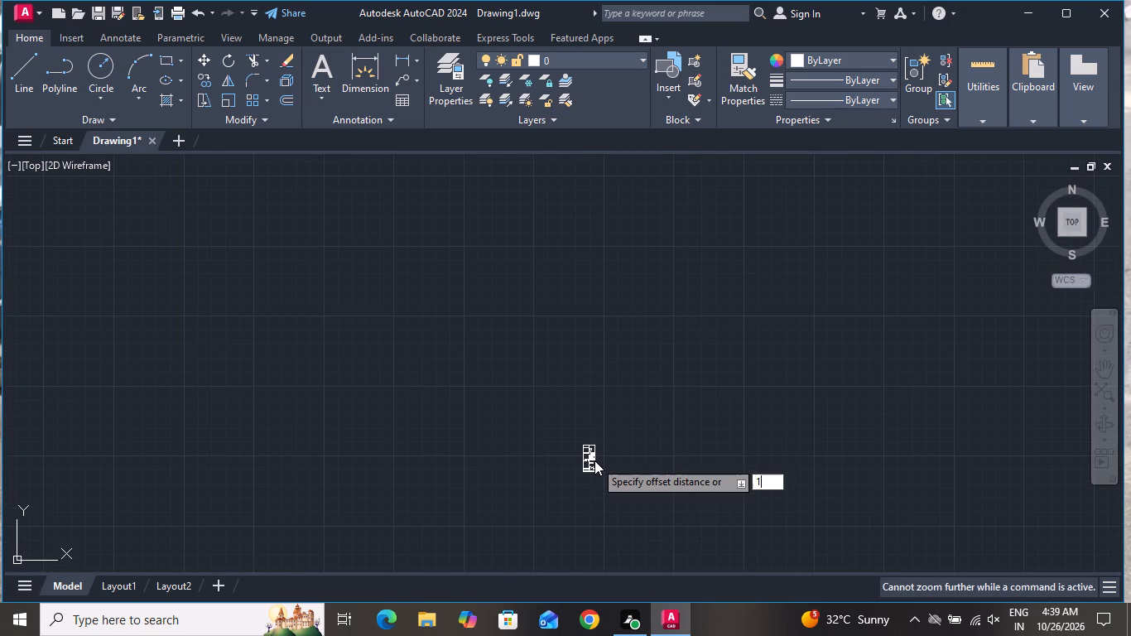
pyautogui.hotkey('shift', '"')
pyautogui.press('Return')
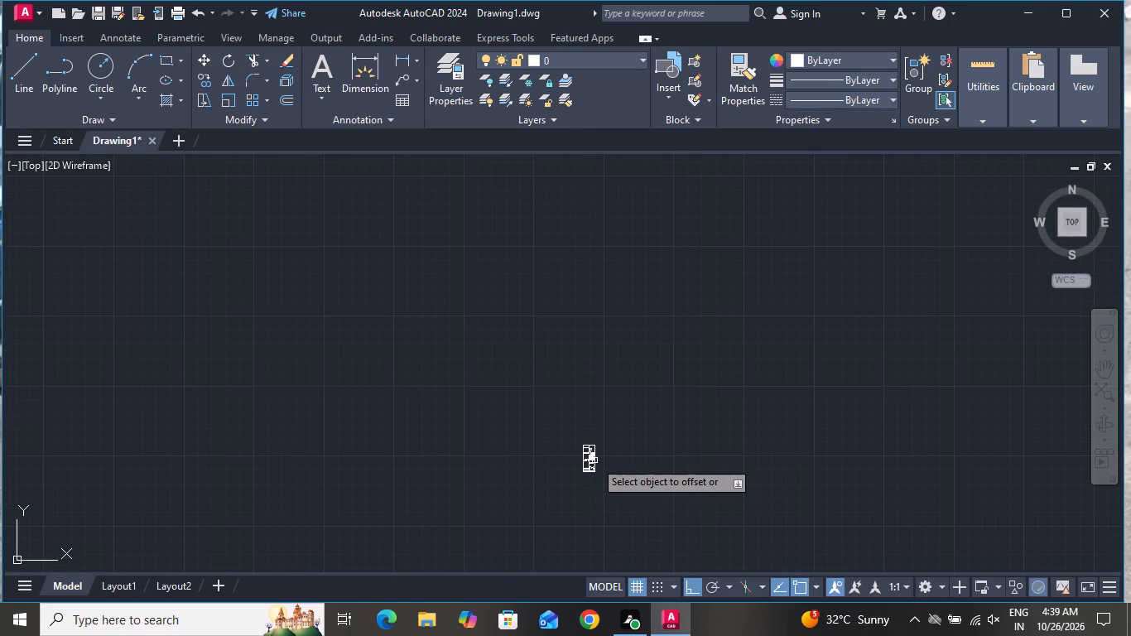
pyautogui.scroll(5, 593, 461)
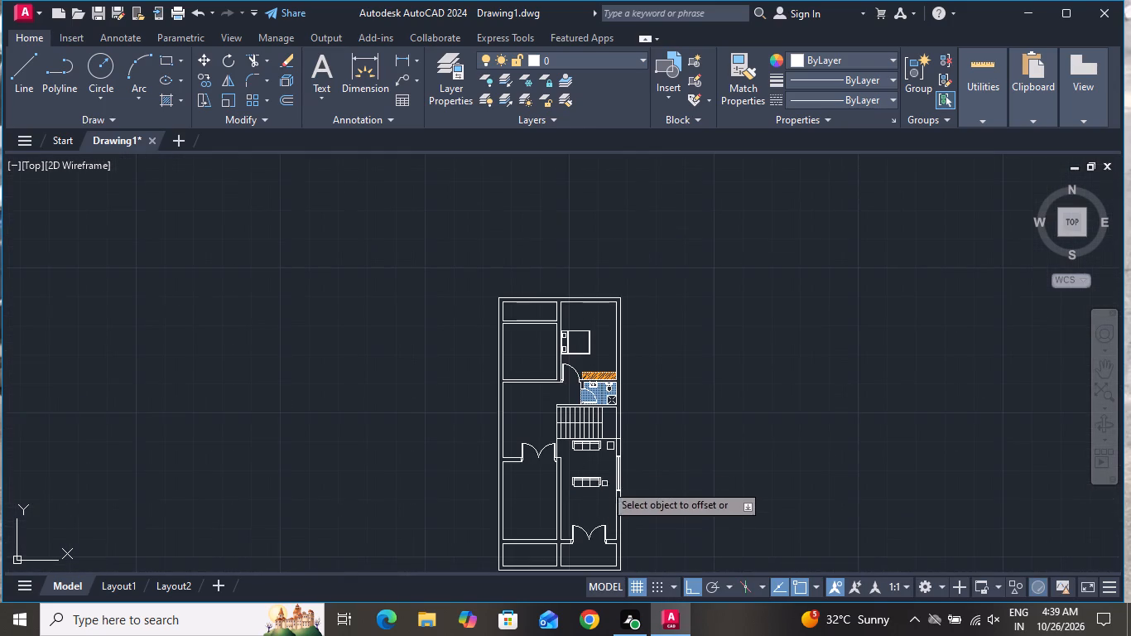
pyautogui.scroll(3, 605, 443)
pyautogui.click(604, 466)
pyautogui.click(630, 469)
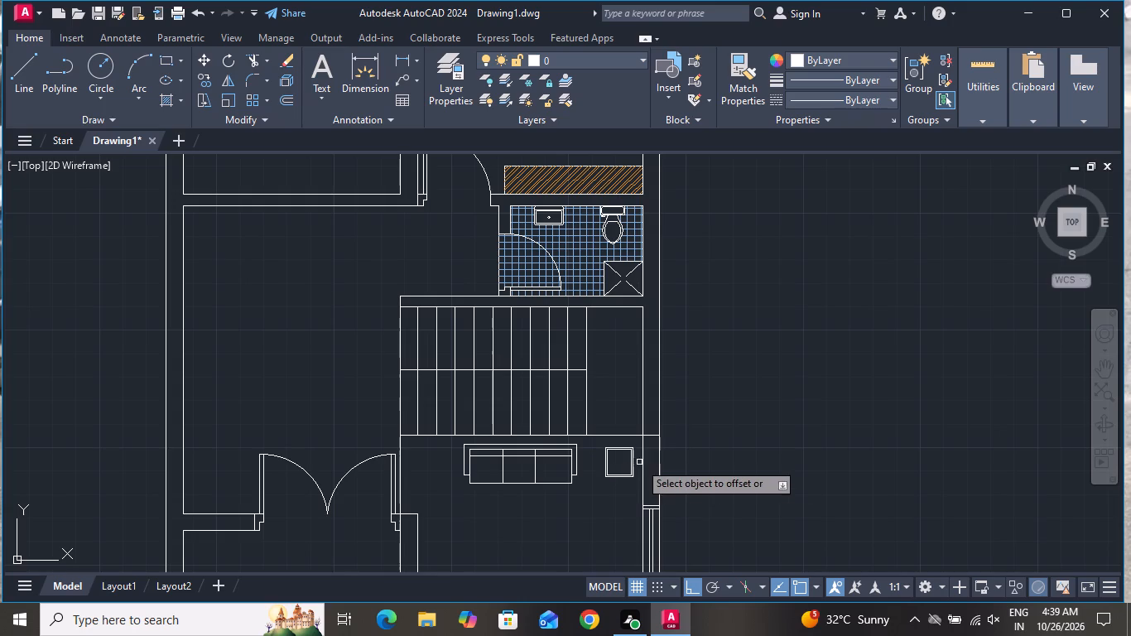
pyautogui.rightClick(645, 455)
pyautogui.click(701, 301)
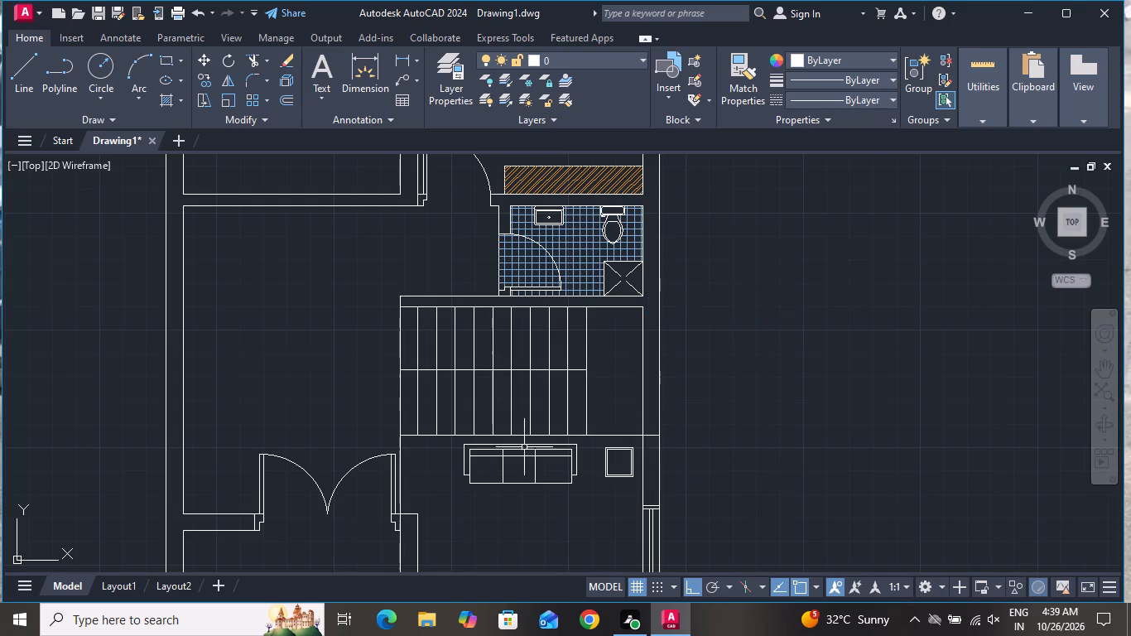
# Move the north three-seat sofa about 9" straight east, toward the small side table.
pyautogui.scroll(2, 527, 459)
pyautogui.click(667, 417)
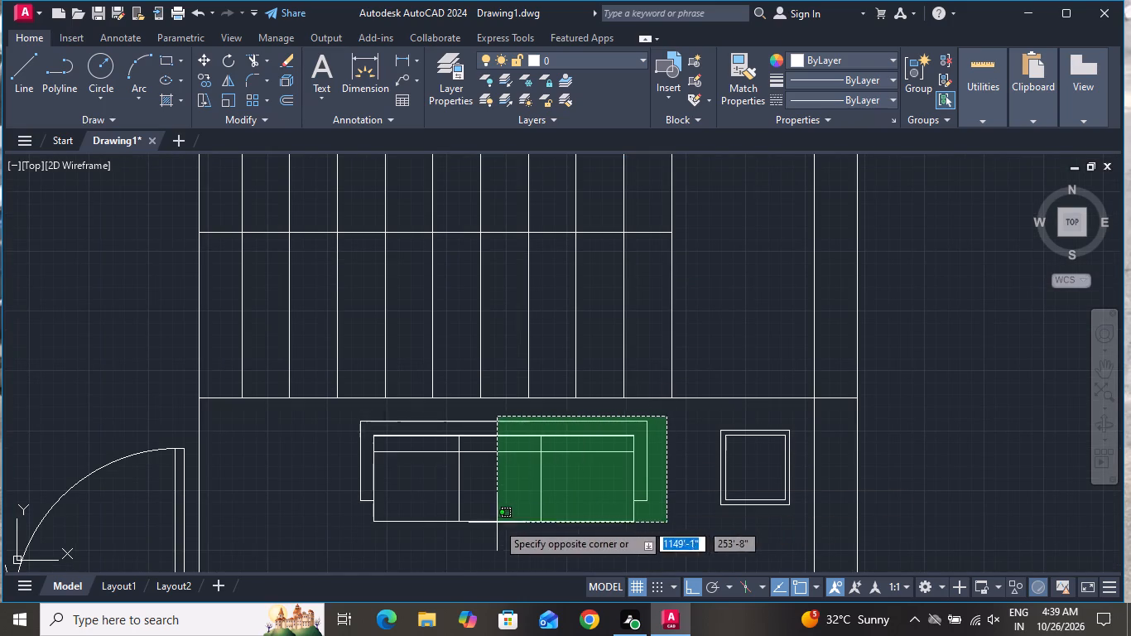
pyautogui.click(334, 533)
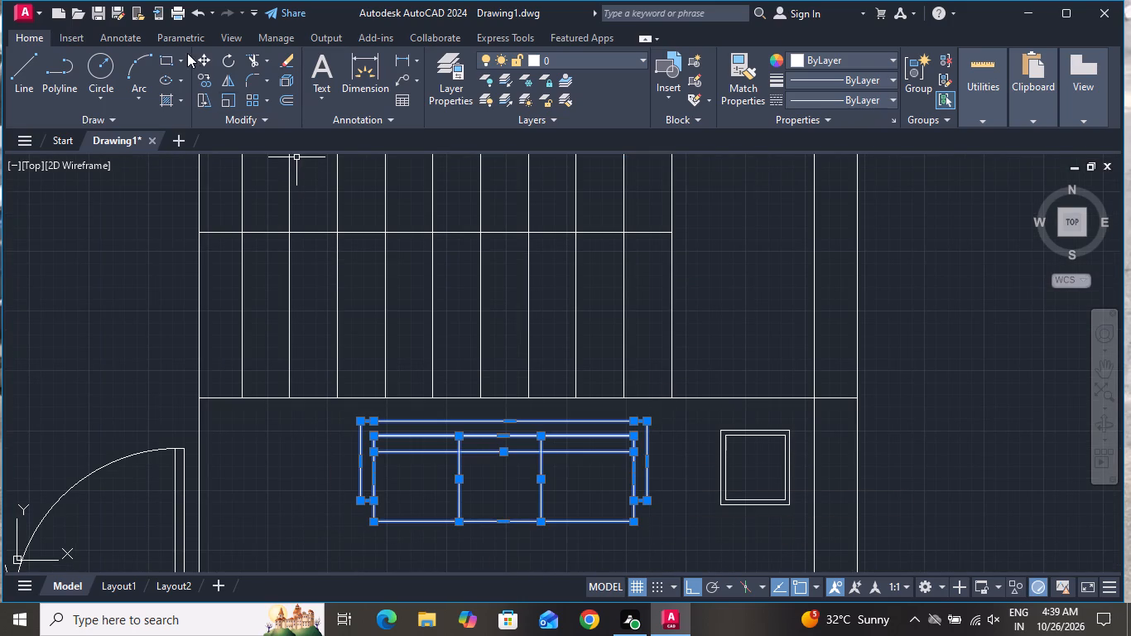
pyautogui.click(207, 62)
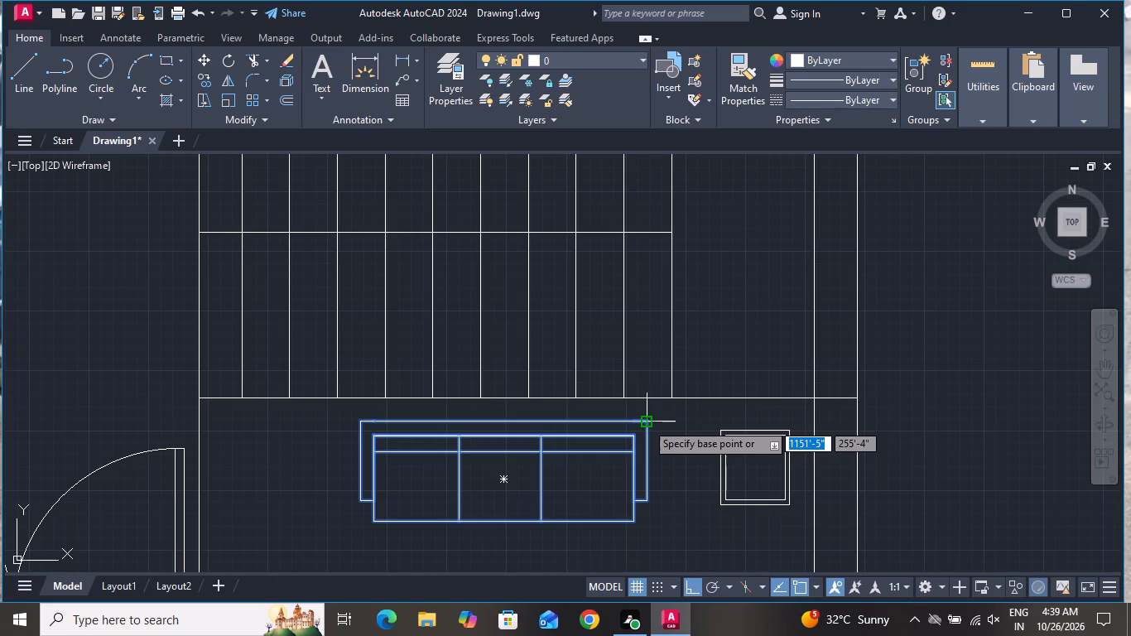
pyautogui.click(646, 422)
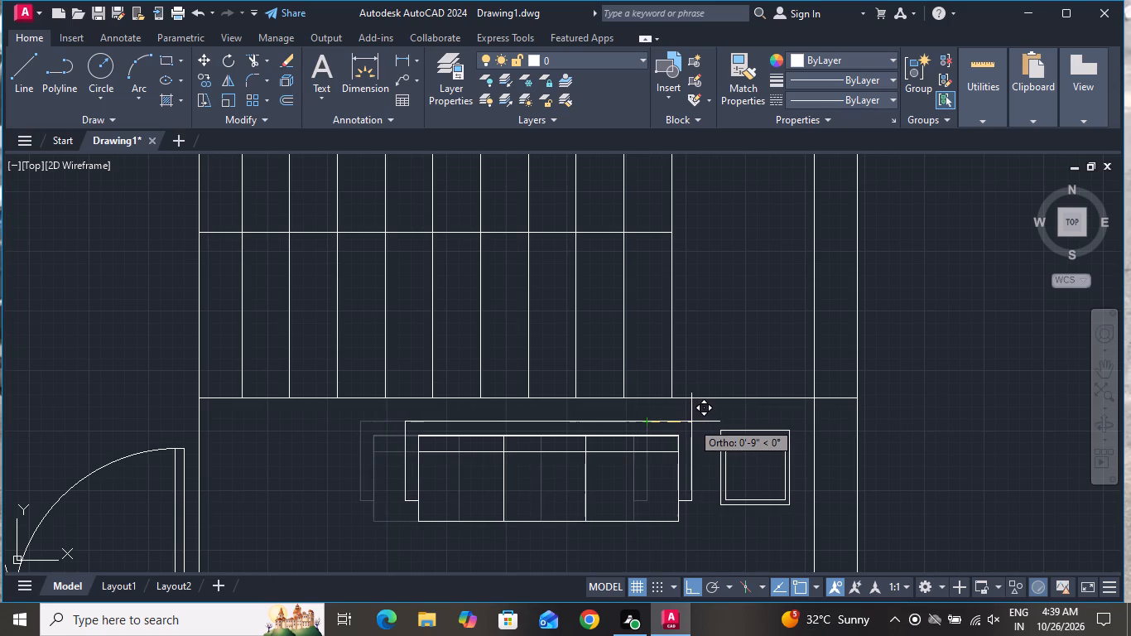
pyautogui.click(695, 422)
# Rotate the south sofa copy 90° clockwise about its northwest corner so its backrest faces east.
pyautogui.scroll(-1, 715, 406)
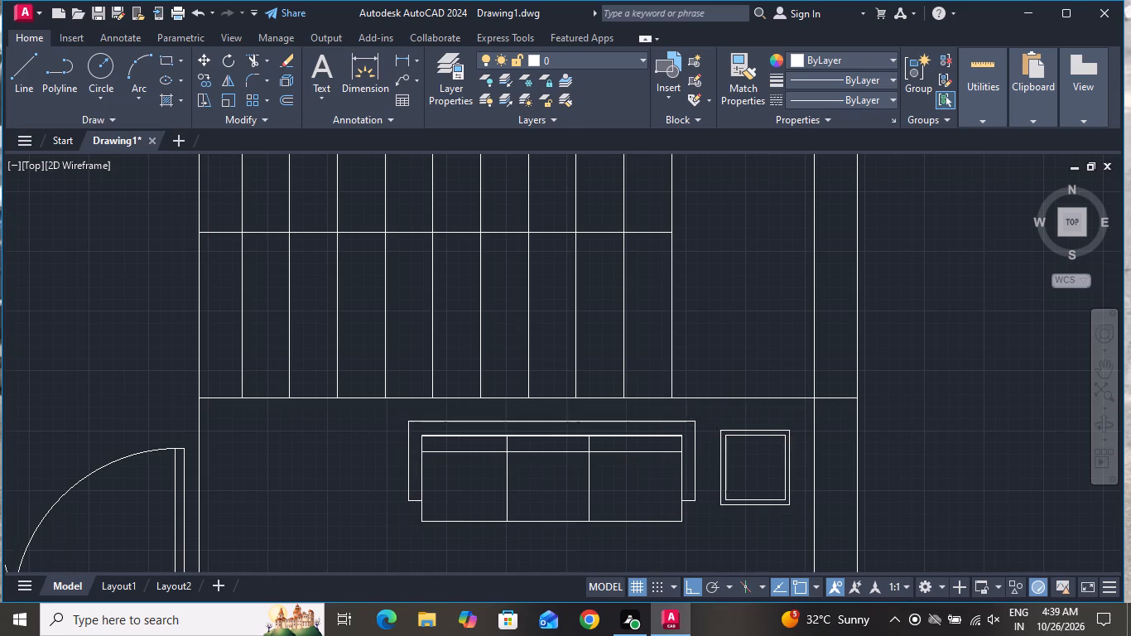
pyautogui.scroll(-2, 715, 406)
pyautogui.scroll(-1, 694, 513)
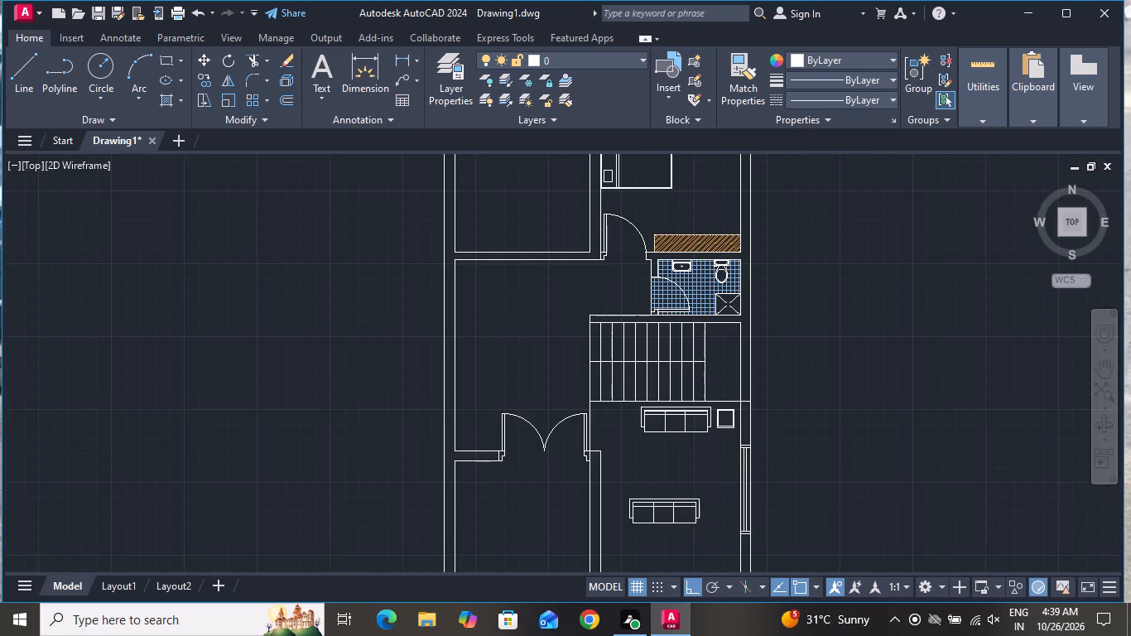
pyautogui.scroll(2, 695, 571)
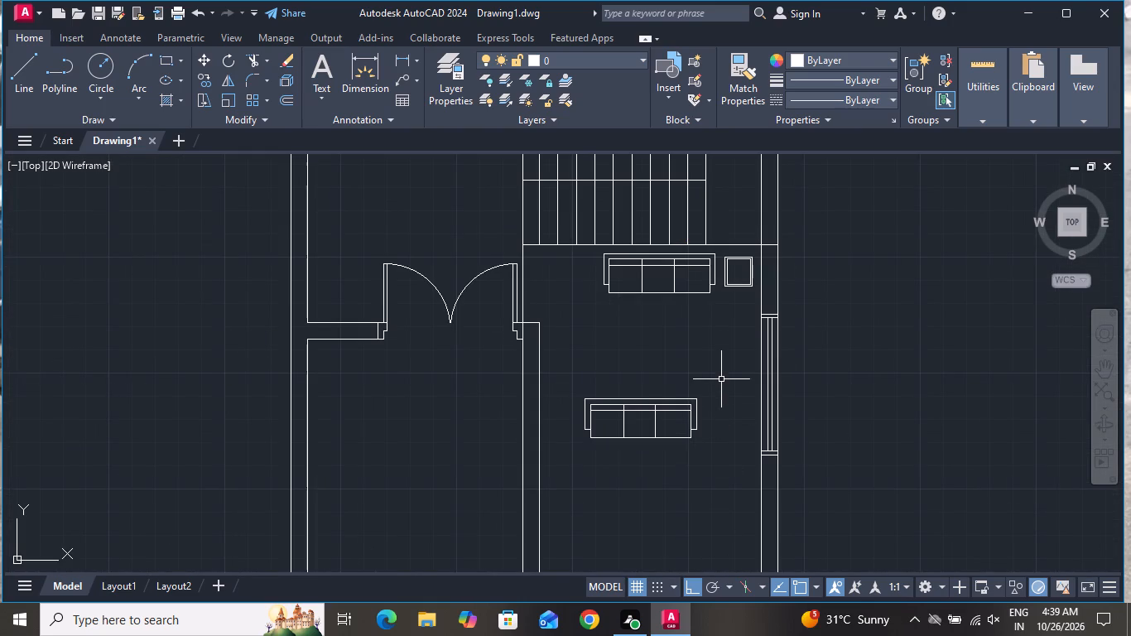
pyautogui.click(721, 376)
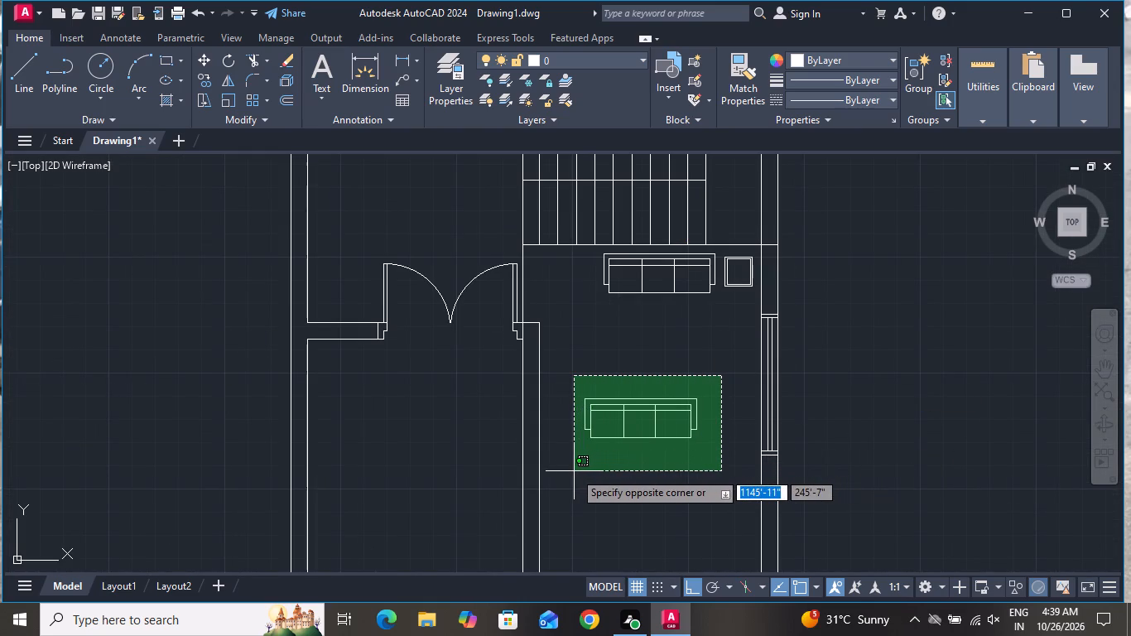
pyautogui.click(574, 471)
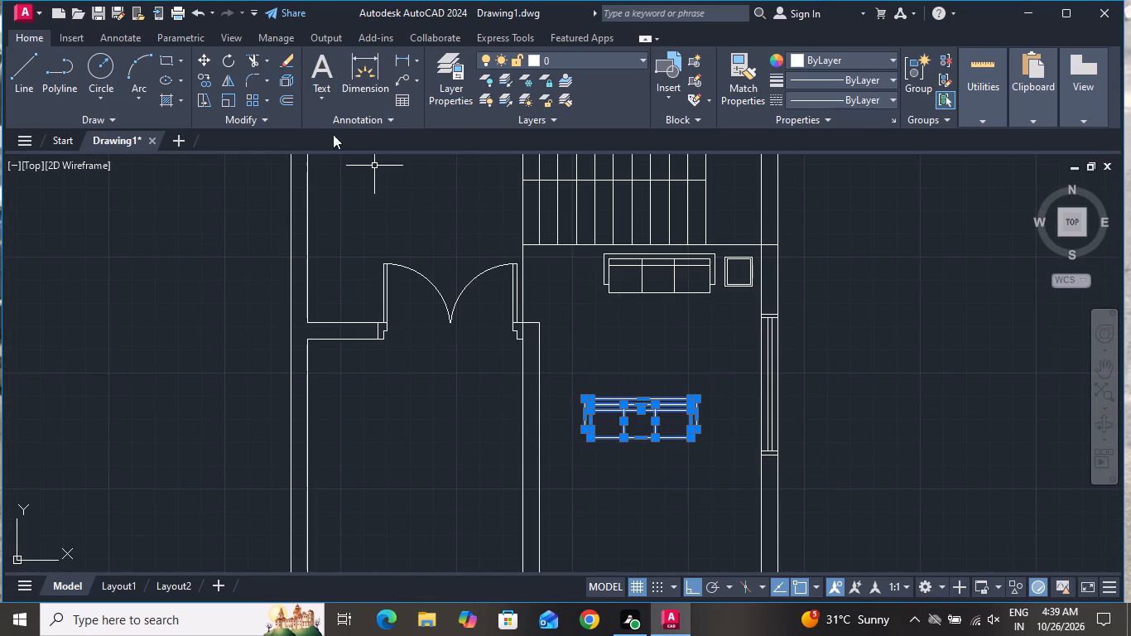
pyautogui.click(233, 53)
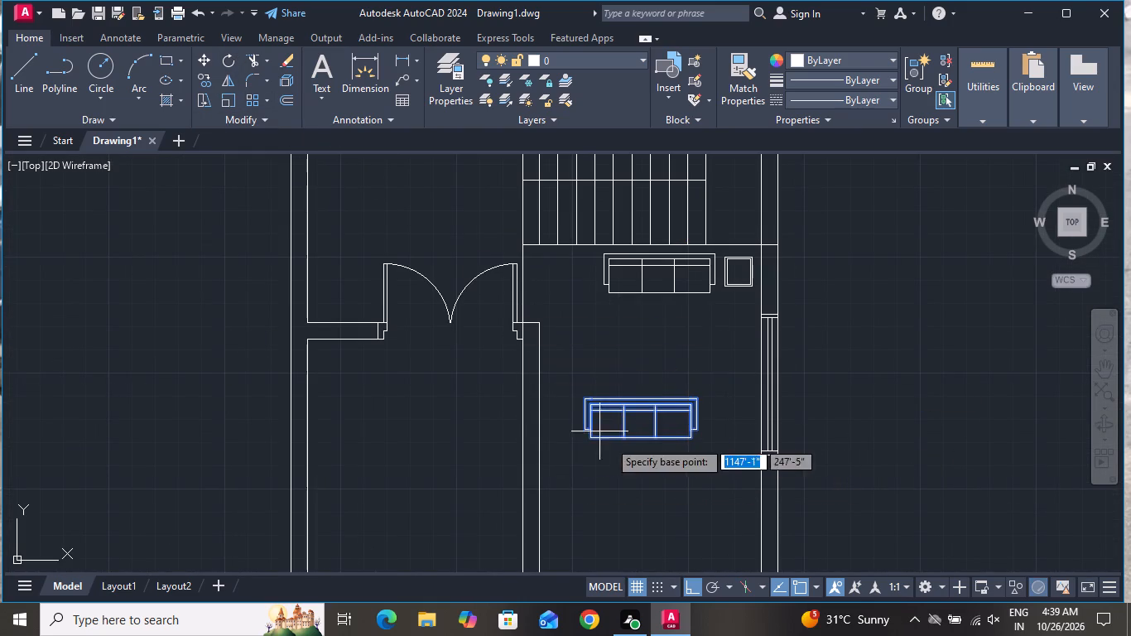
pyautogui.click(586, 393)
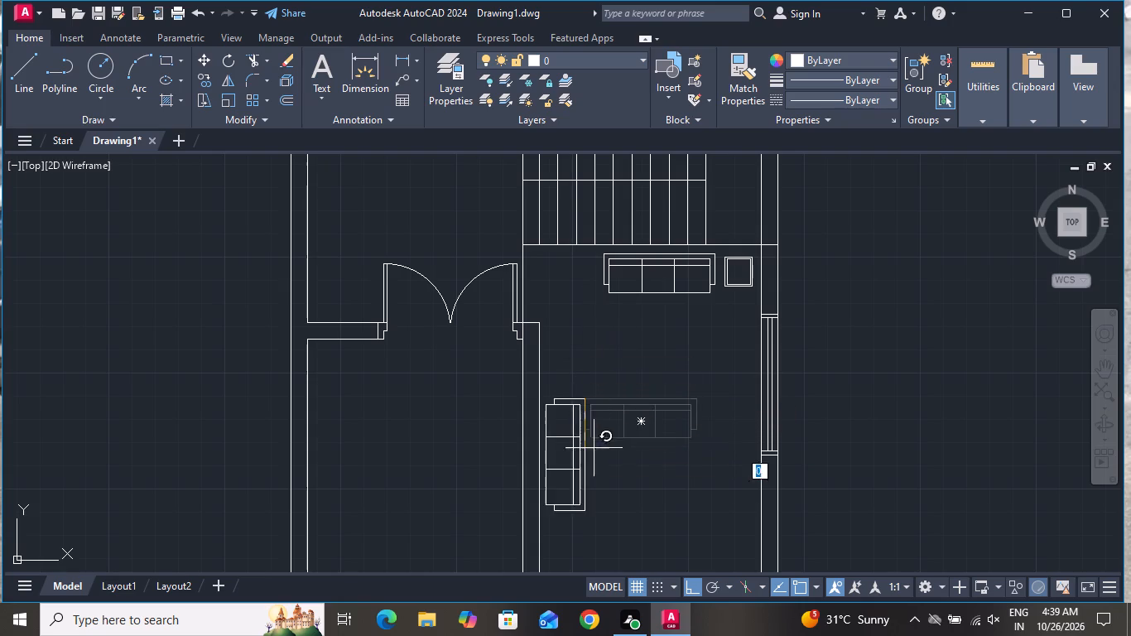
pyautogui.click(633, 506)
# Move the rotated sofa about 7'-7" east and 4'-3" north, beside the east wall window and just south of the side table.
pyautogui.click(617, 382)
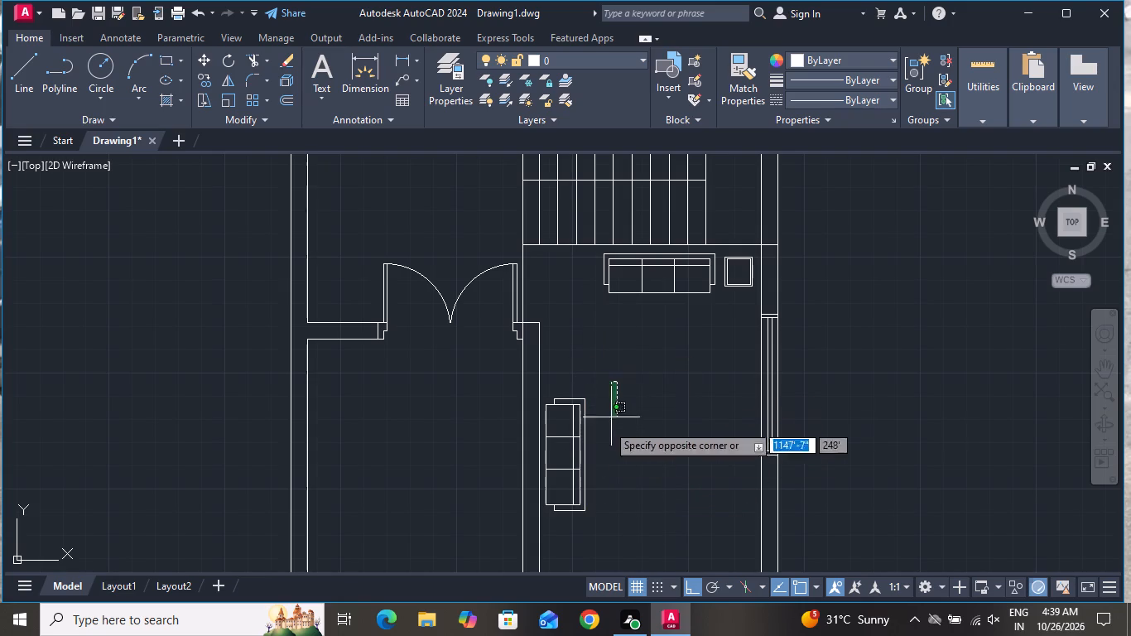
pyautogui.click(543, 523)
pyautogui.click(204, 64)
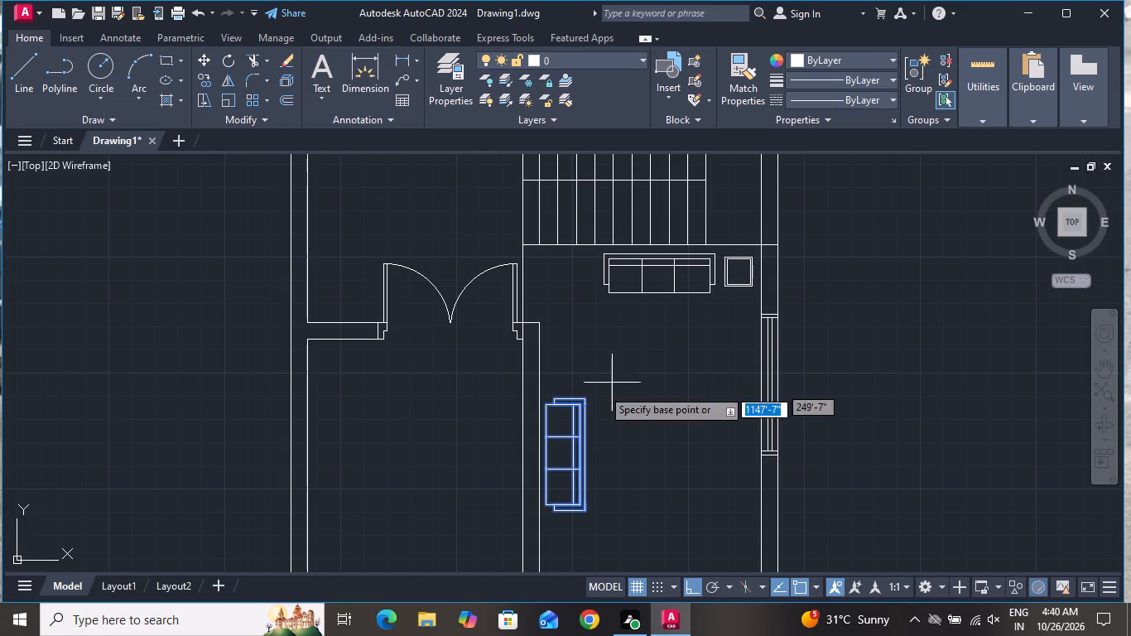
pyautogui.click(565, 393)
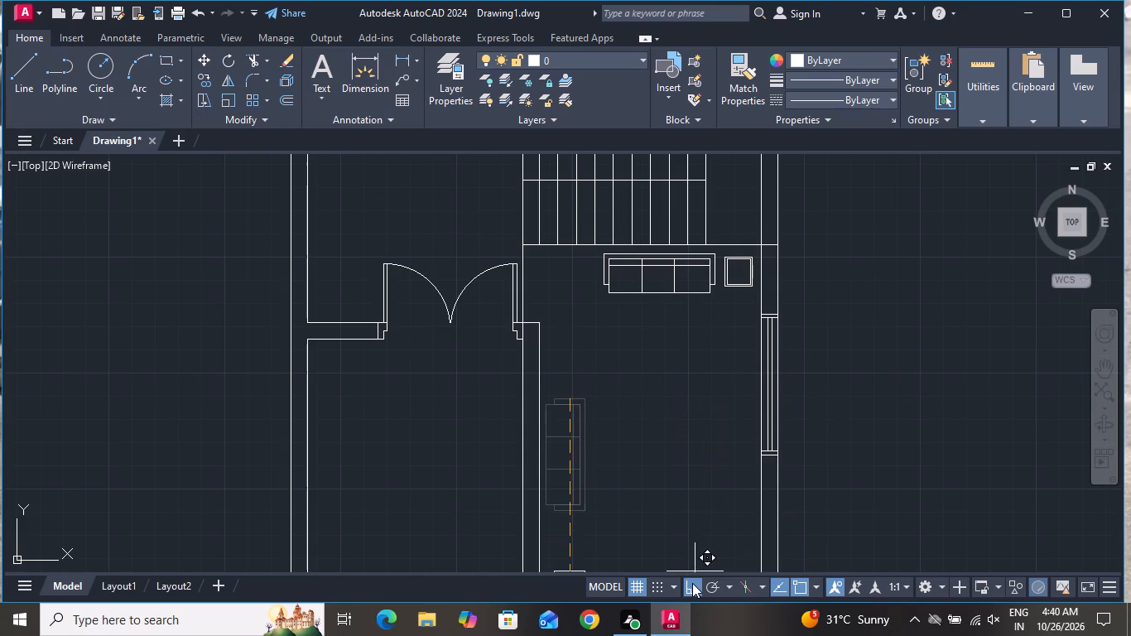
pyautogui.click(692, 583)
pyautogui.scroll(2, 738, 312)
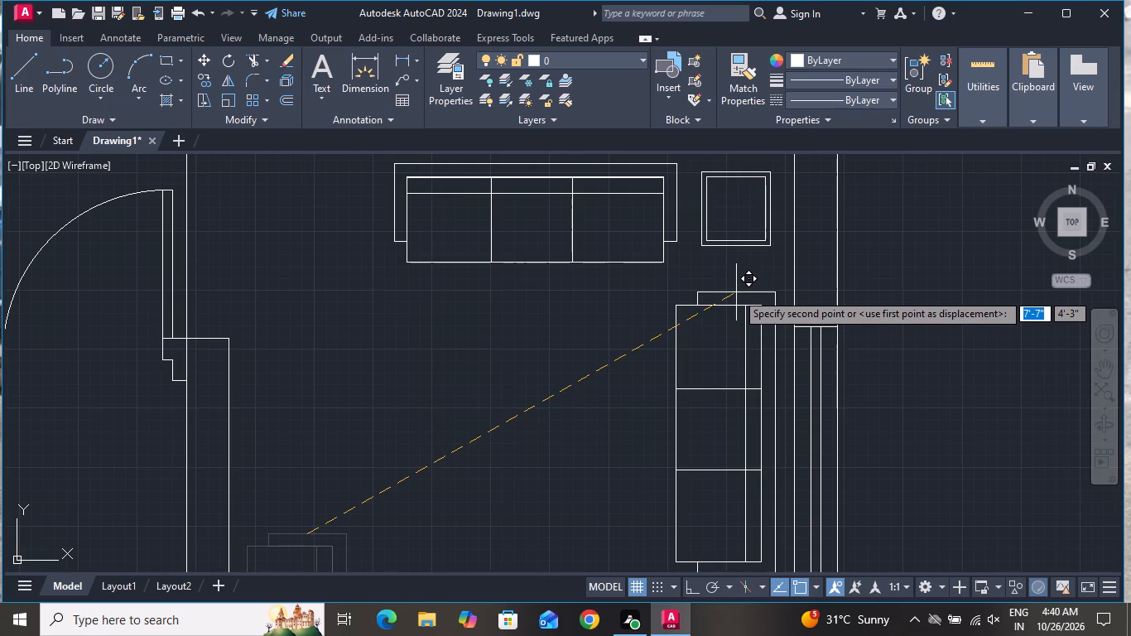
pyautogui.click(733, 296)
# Copy the double-outlined side table about 7'-9" straight south, just below the sofa along the east wall.
pyautogui.scroll(-2, 733, 296)
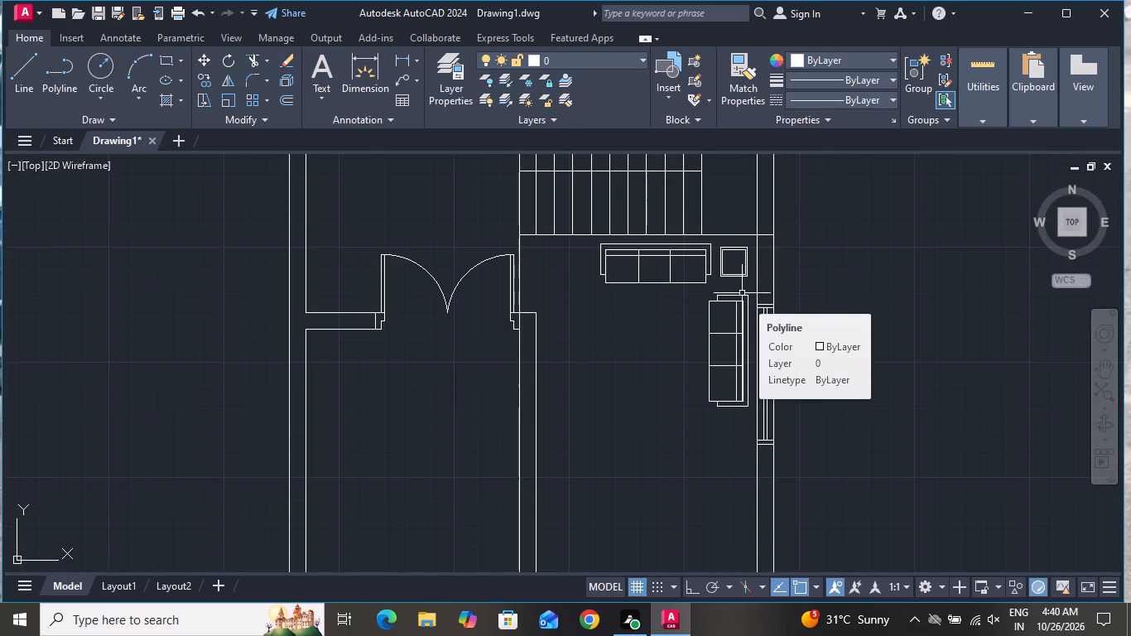
pyautogui.scroll(2, 747, 257)
pyautogui.click(757, 226)
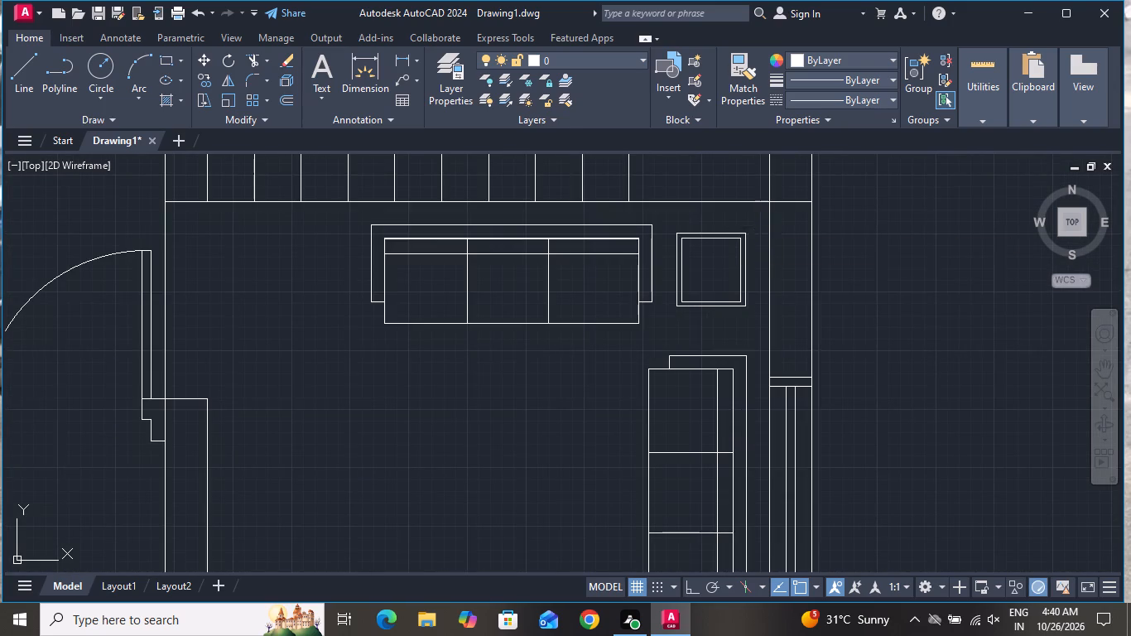
pyautogui.click(671, 319)
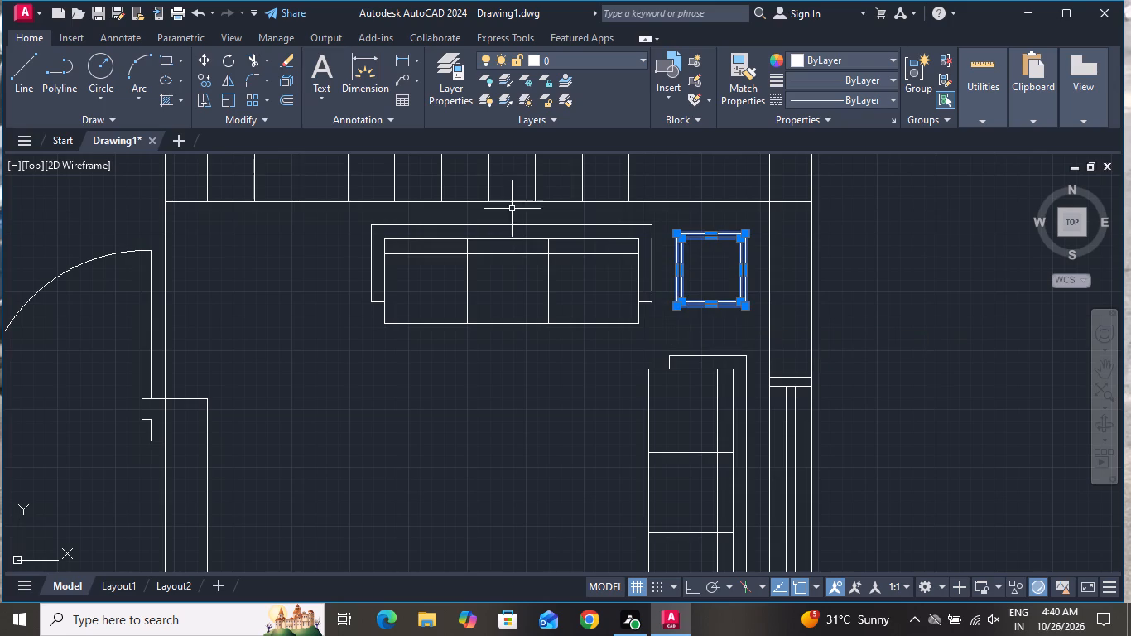
pyautogui.click(204, 77)
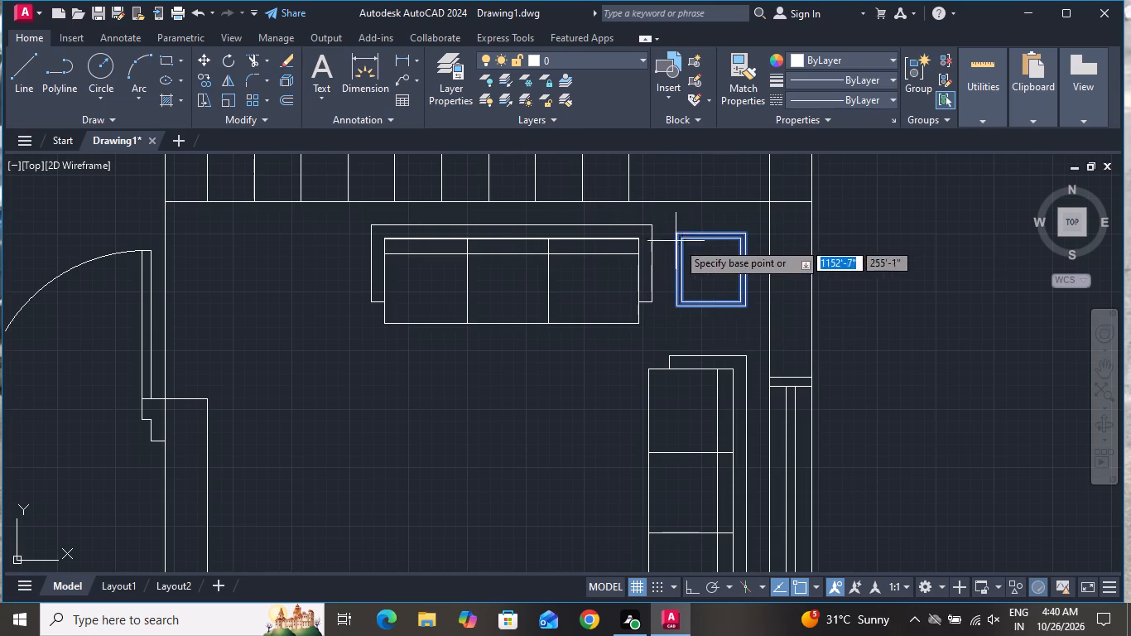
pyautogui.click(715, 269)
pyautogui.scroll(-2, 715, 277)
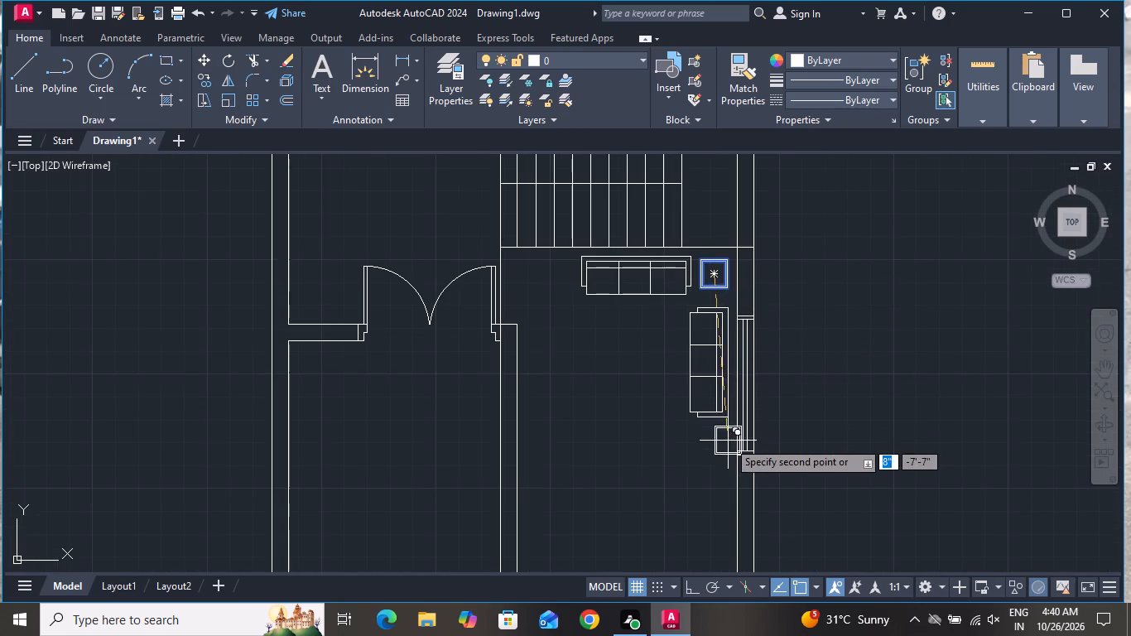
pyautogui.scroll(2, 724, 441)
pyautogui.scroll(-2, 717, 446)
pyautogui.click(689, 585)
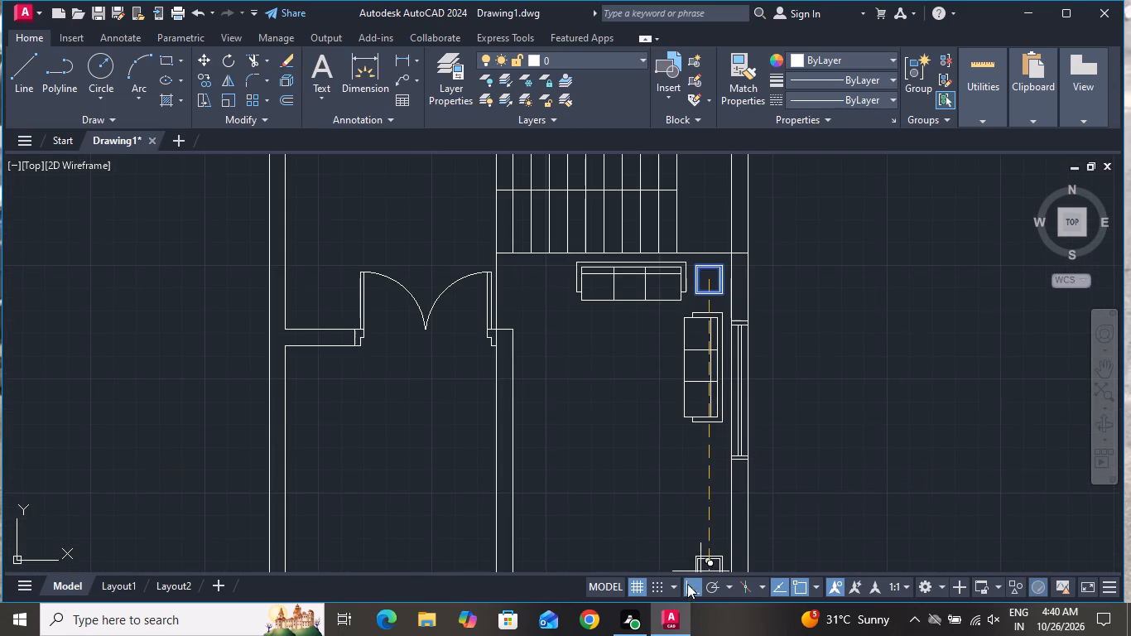
pyautogui.click(718, 450)
pyautogui.rightClick(643, 426)
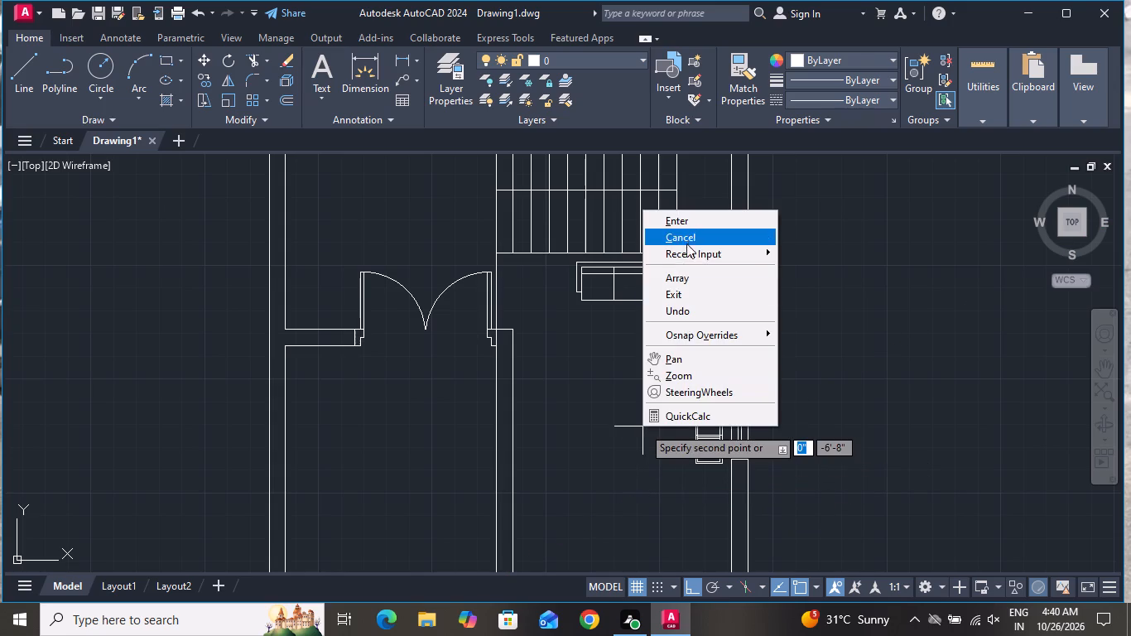
pyautogui.click(691, 234)
# Copy the east wall sofa about 7'-3" straight south, below the second side table.
pyautogui.scroll(-1, 725, 284)
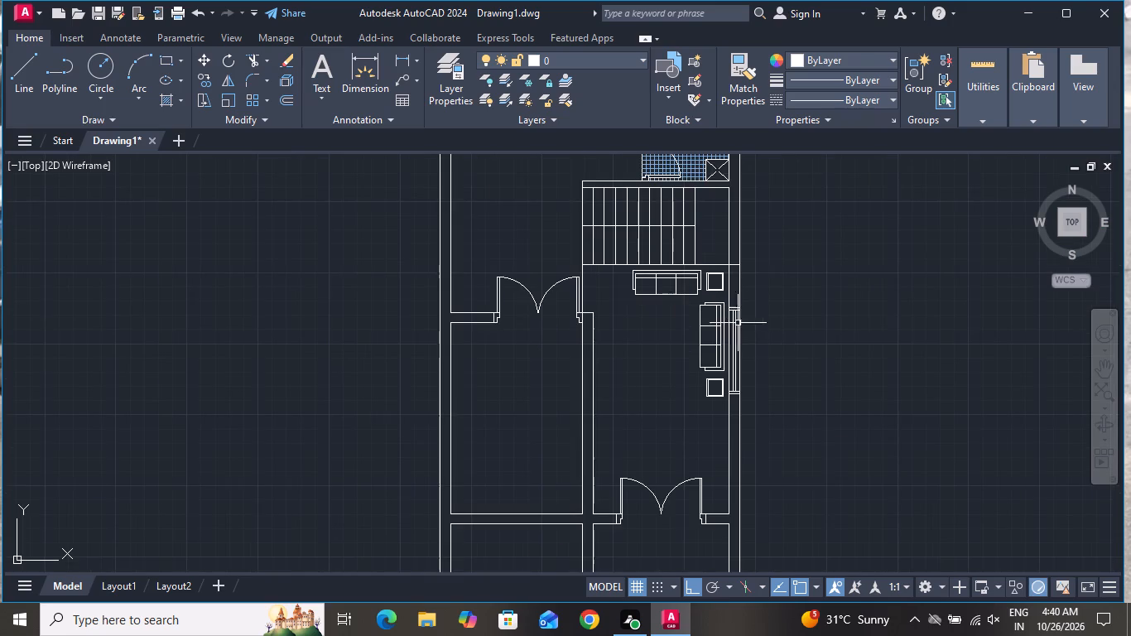
pyautogui.scroll(2, 730, 322)
pyautogui.click(713, 259)
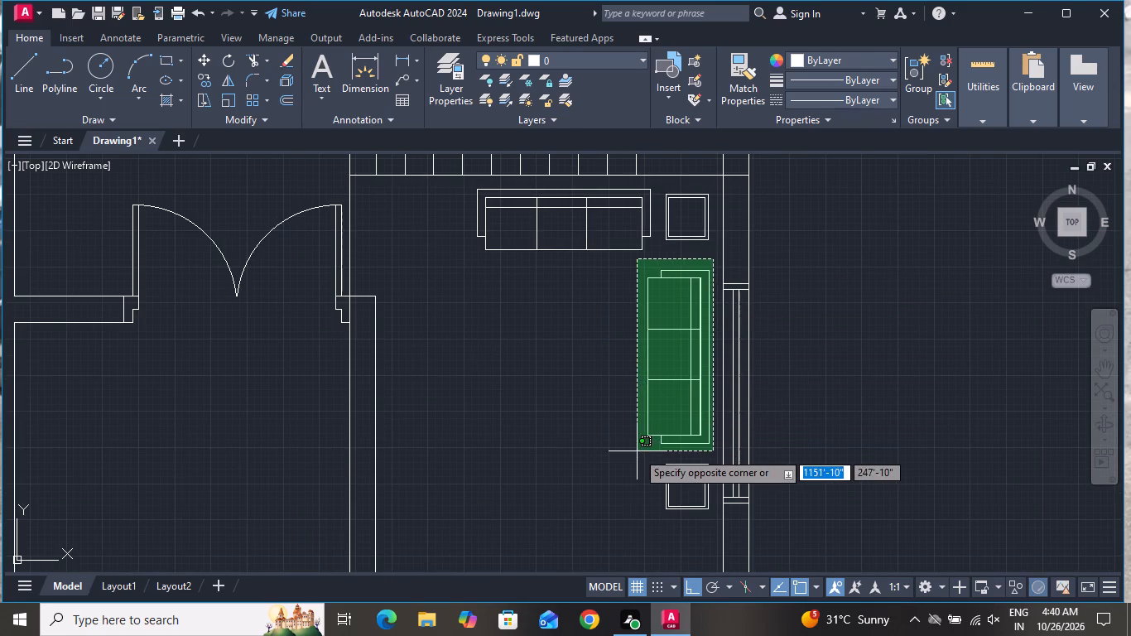
pyautogui.click(637, 451)
pyautogui.click(204, 83)
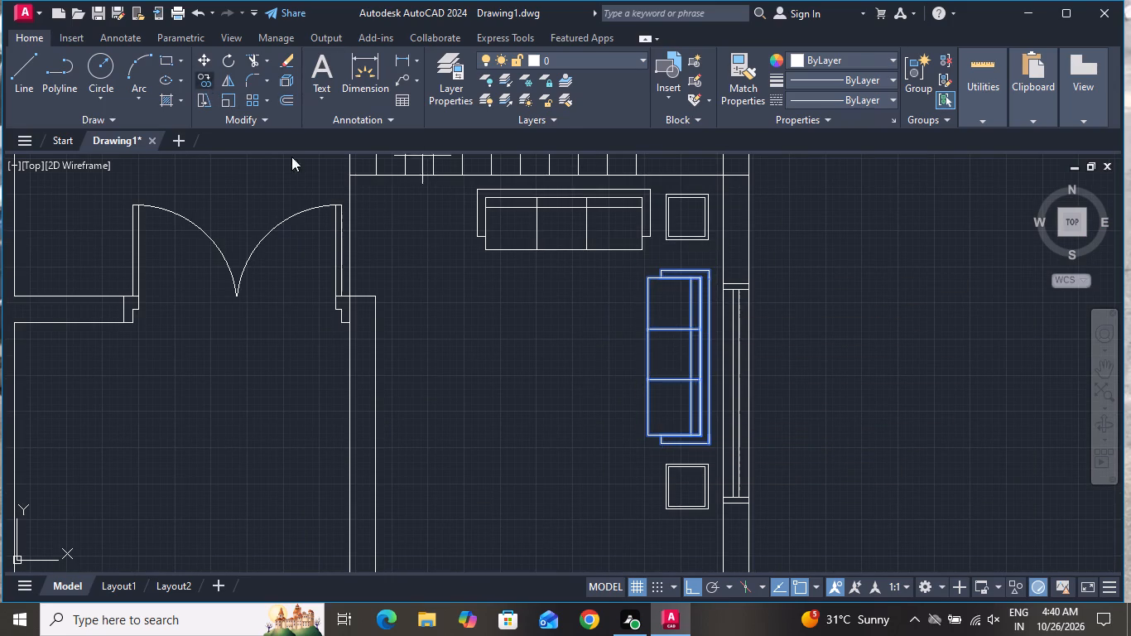
pyautogui.click(689, 267)
pyautogui.scroll(-2, 710, 302)
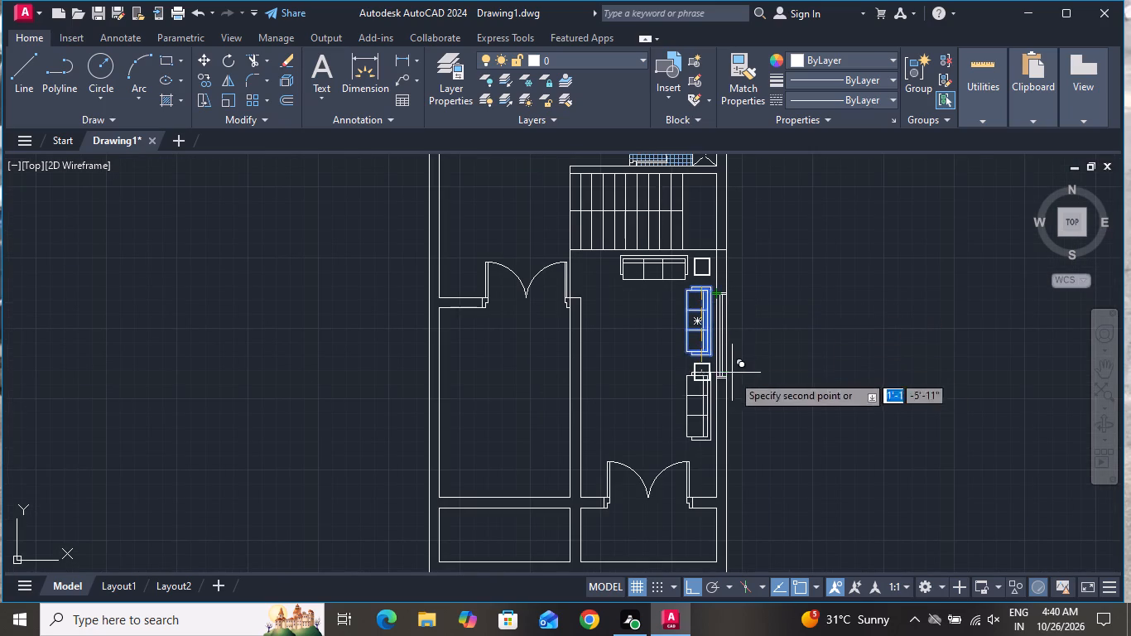
pyautogui.scroll(2, 734, 389)
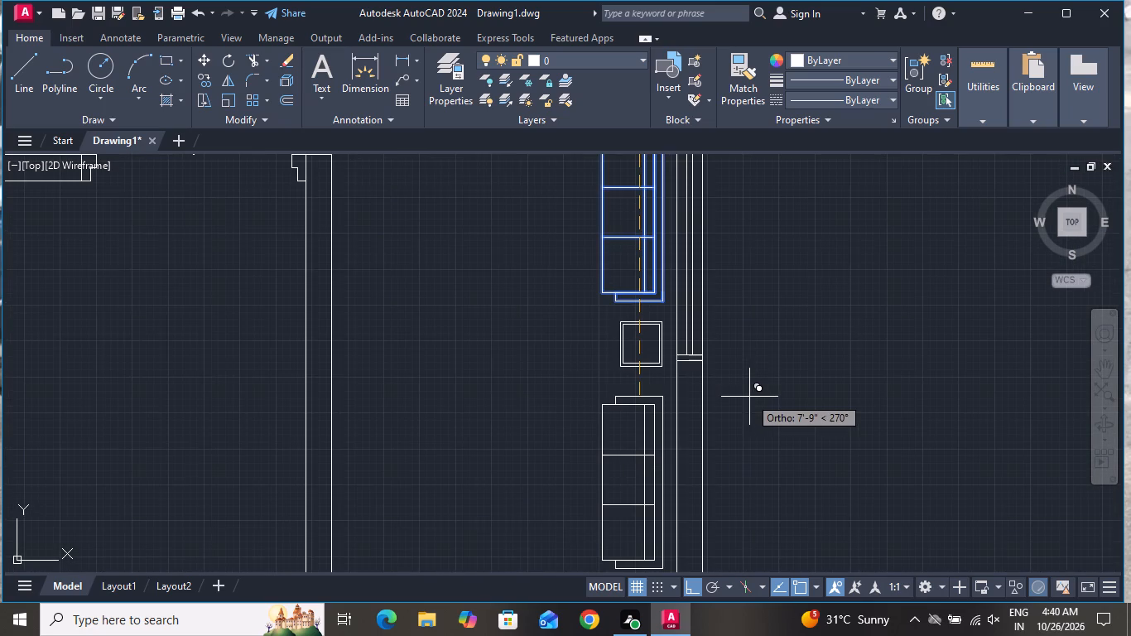
pyautogui.click(761, 380)
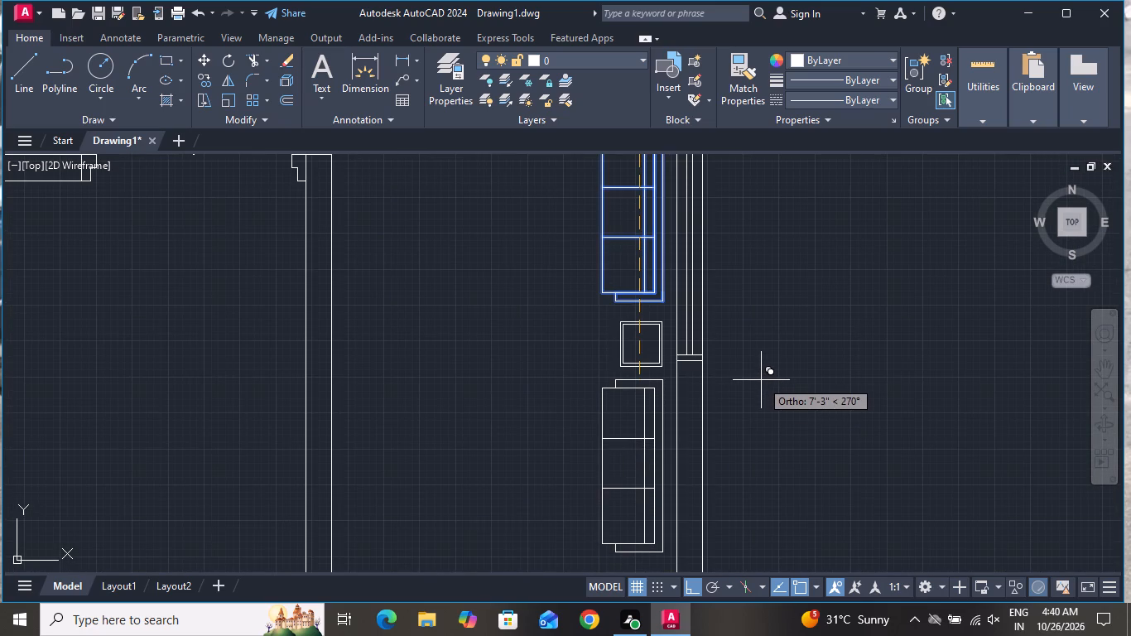
pyautogui.scroll(-1, 845, 384)
pyautogui.rightClick(849, 391)
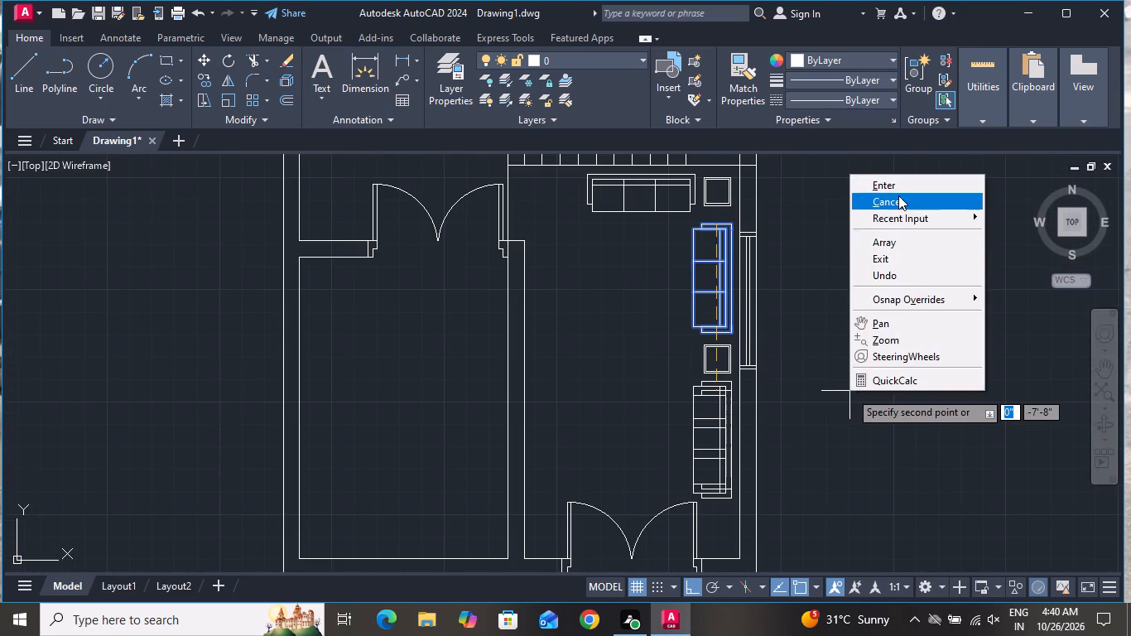
pyautogui.click(898, 195)
# Draw a center table rectangle about 1'-8" by 2'-8" south of the north sofa and west of the upper east sofa.
pyautogui.scroll(-1, 870, 285)
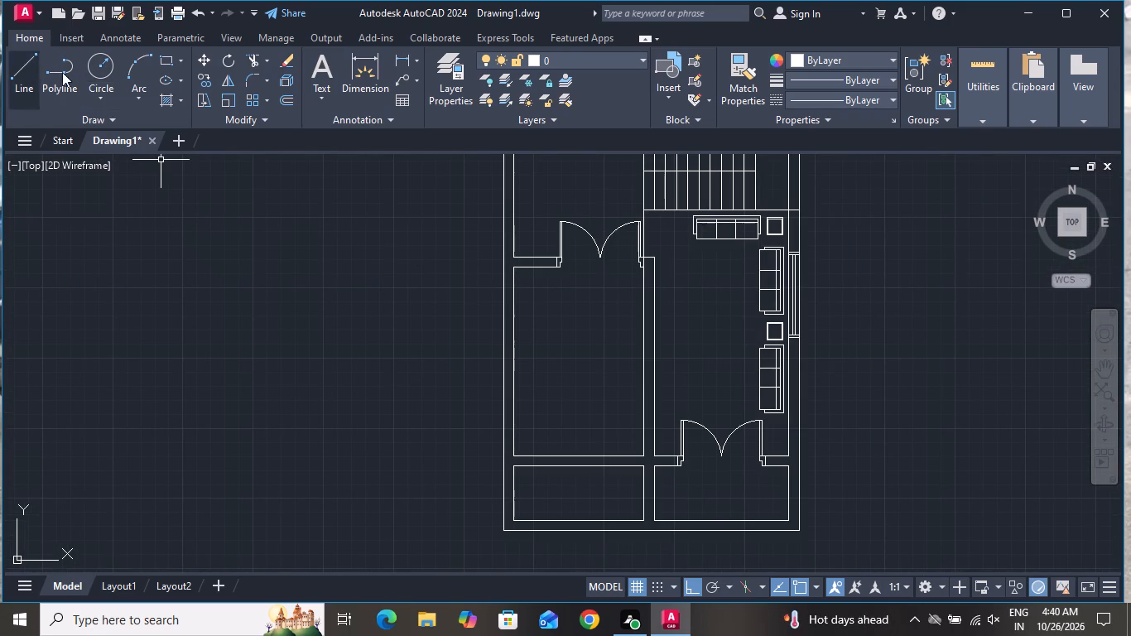
pyautogui.click(169, 58)
pyautogui.scroll(2, 727, 295)
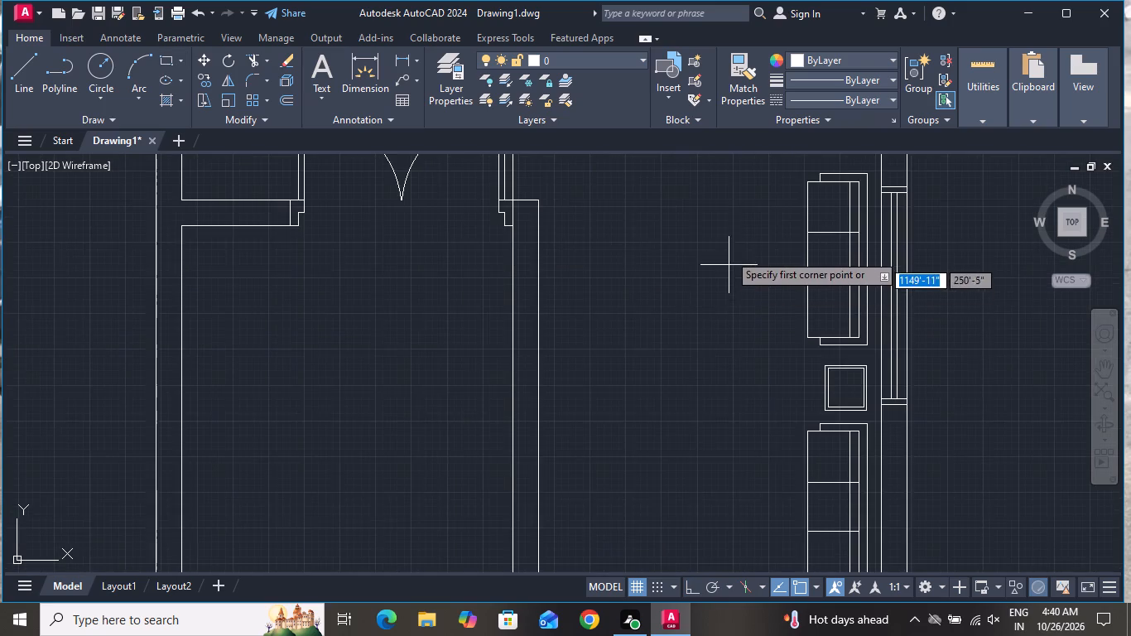
pyautogui.scroll(-2, 729, 260)
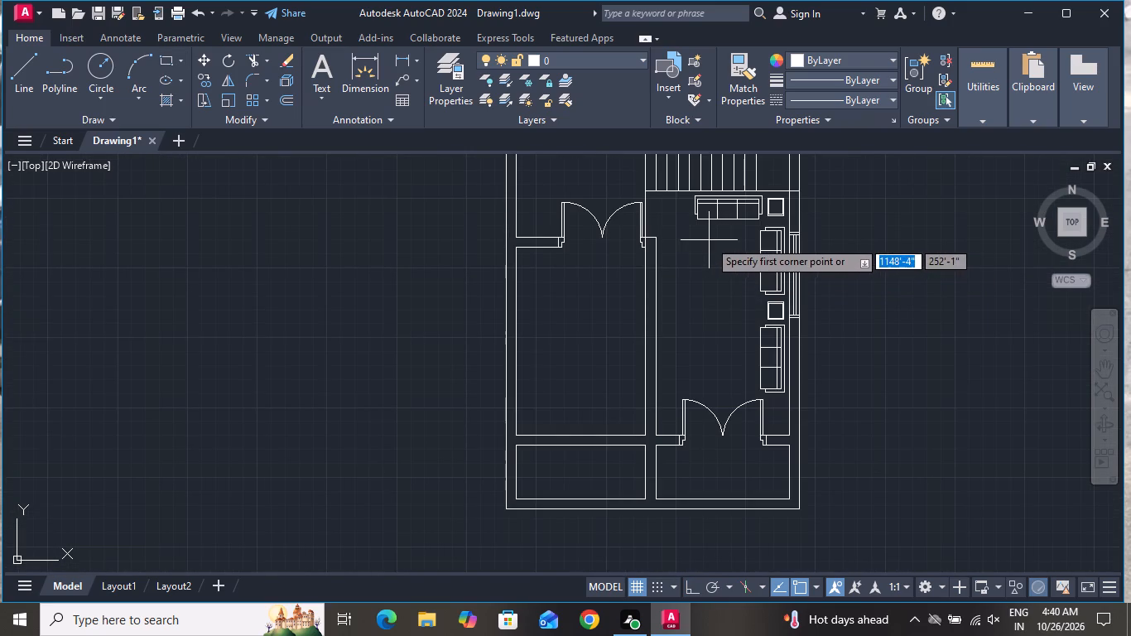
pyautogui.click(715, 237)
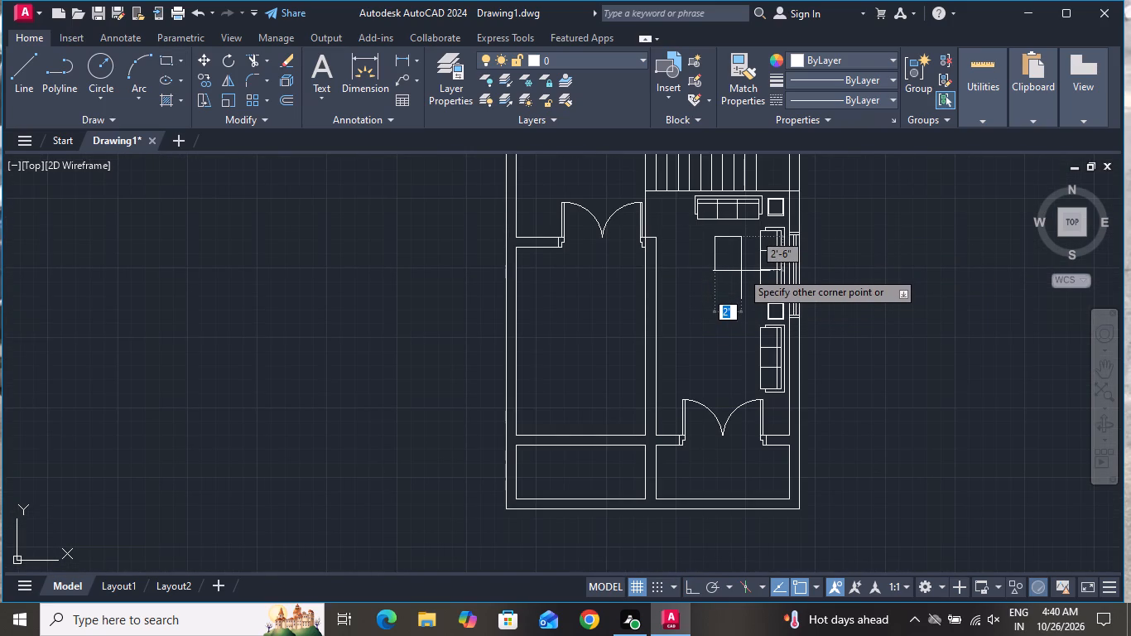
pyautogui.scroll(3, 741, 271)
pyautogui.scroll(-1, 720, 275)
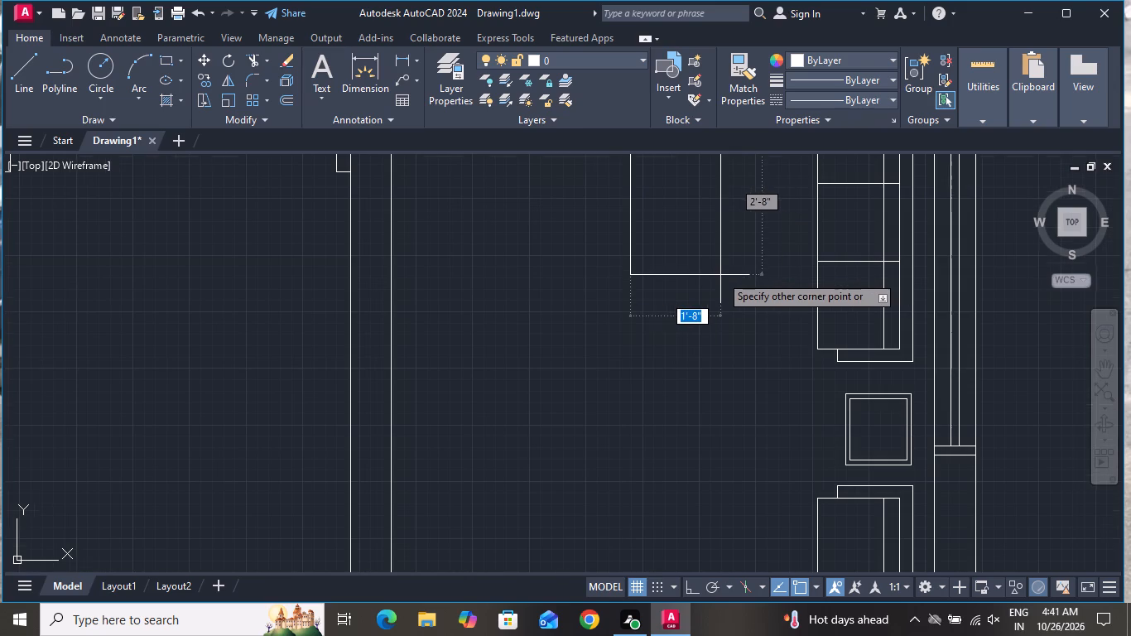
pyautogui.scroll(-1, 720, 275)
pyautogui.click(720, 275)
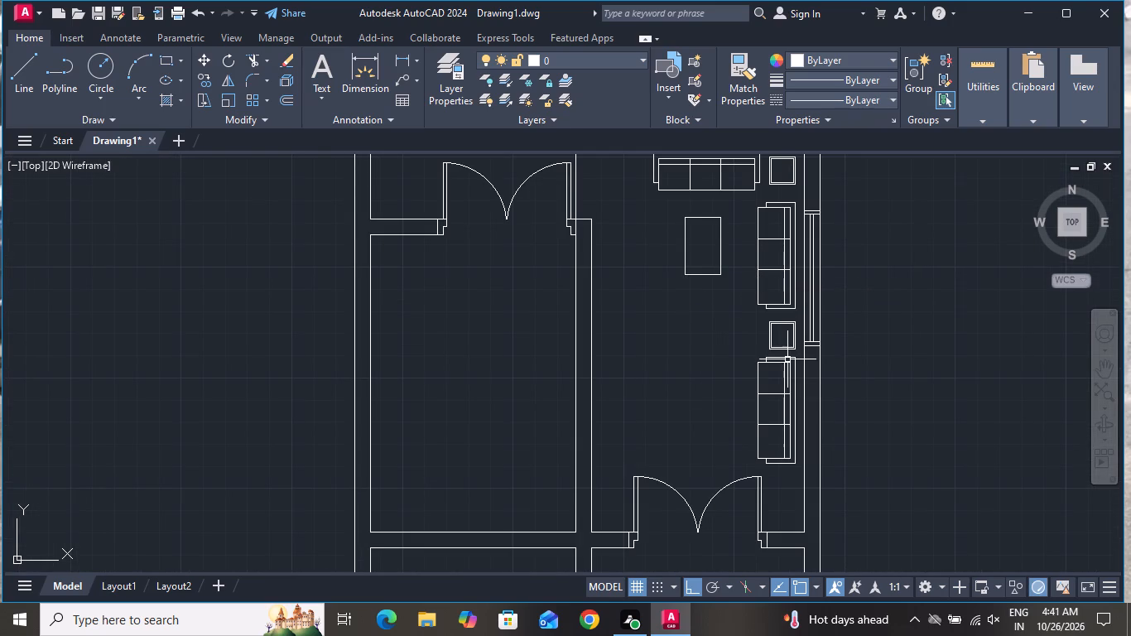
# Offset the center table rectangle 1" inward to give it a double outline.
pyautogui.write('O')
pyautogui.press('space')
pyautogui.press('1')
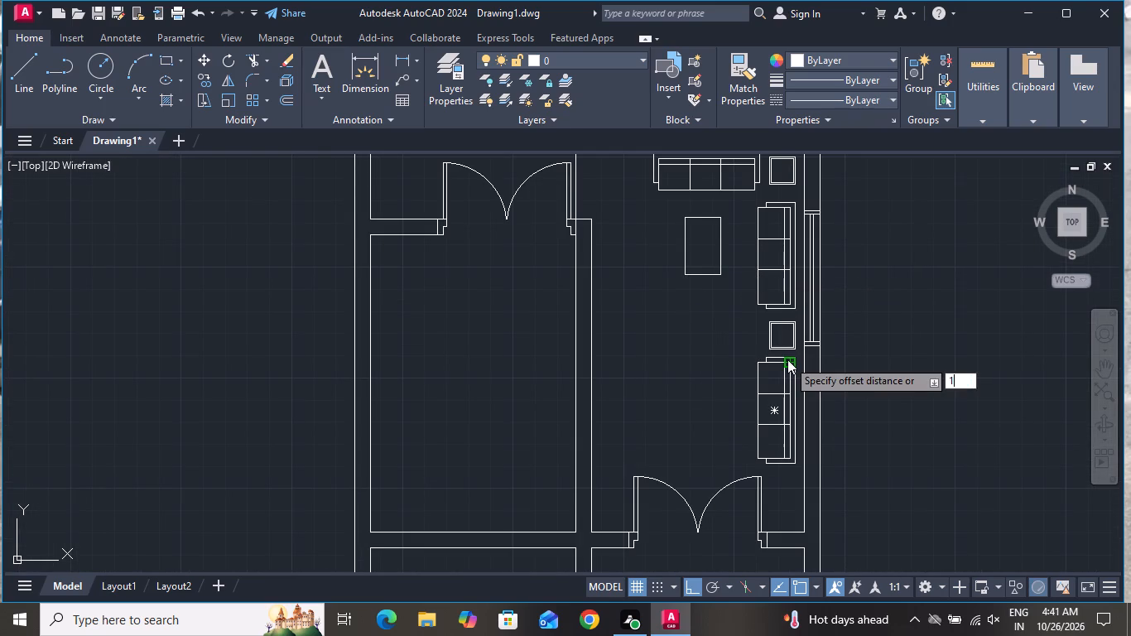
pyautogui.hotkey('shift', '"')
pyautogui.press('Return')
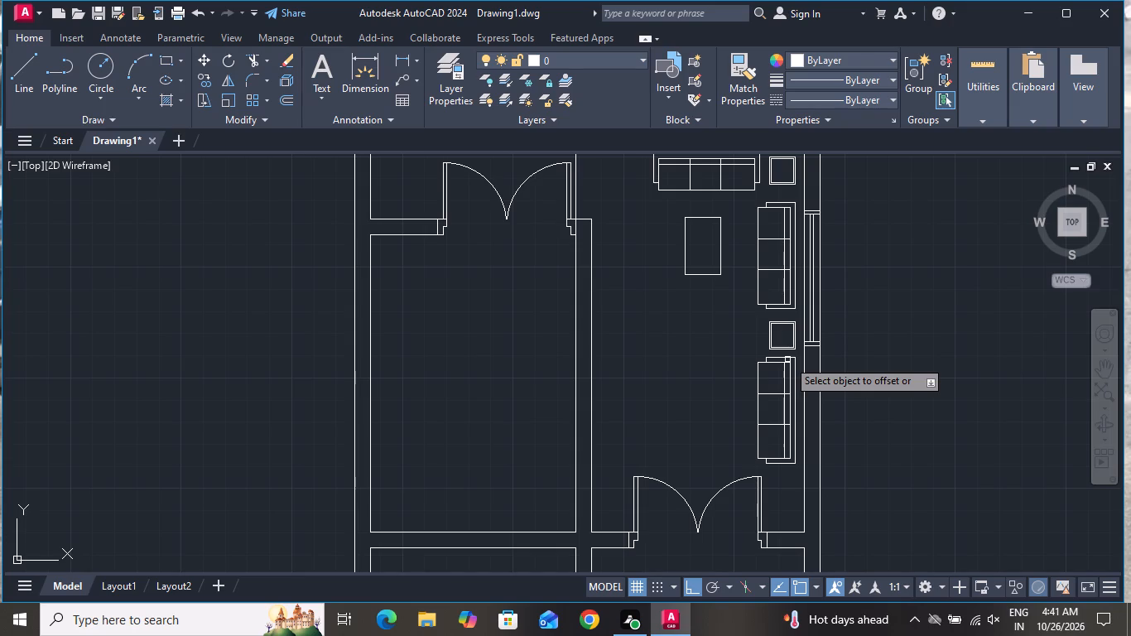
pyautogui.click(691, 219)
pyautogui.click(704, 244)
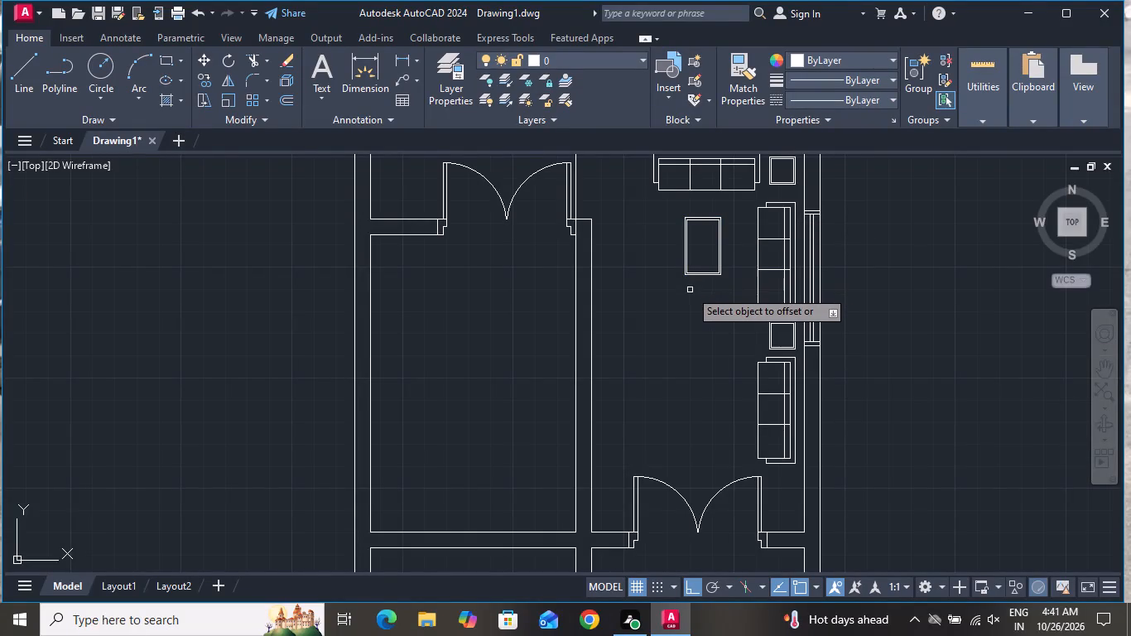
pyautogui.rightClick(690, 290)
pyautogui.click(718, 317)
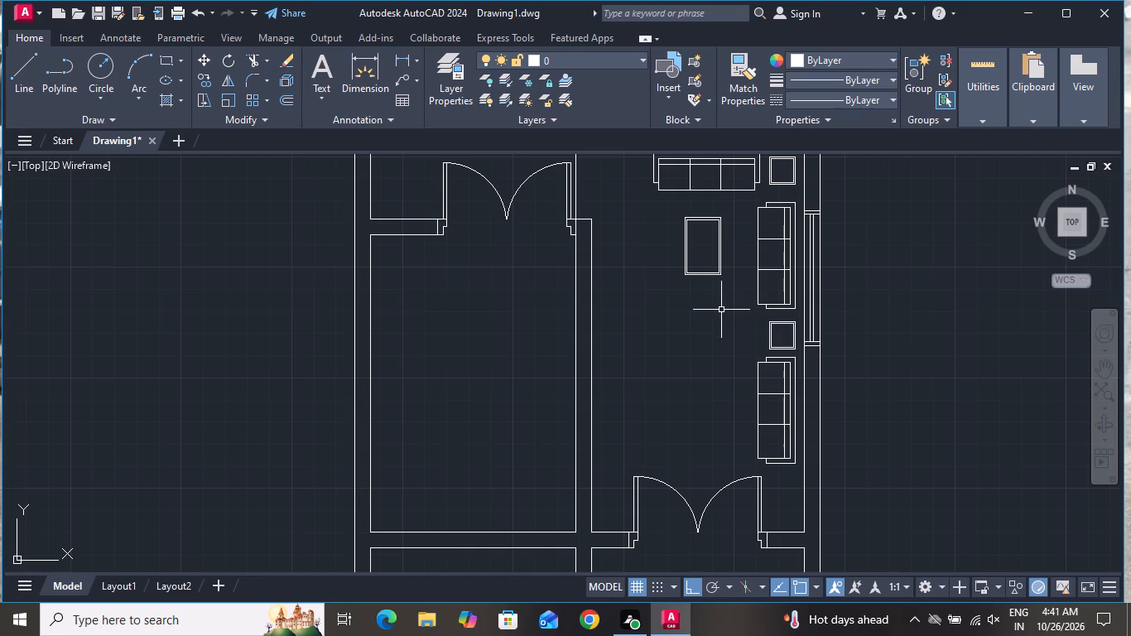
# With ortho off, draw two roughly parallel diagonal lines, about 7" and 9" long, across the table's inner northwest corner.
pyautogui.click(27, 75)
pyautogui.scroll(3, 712, 219)
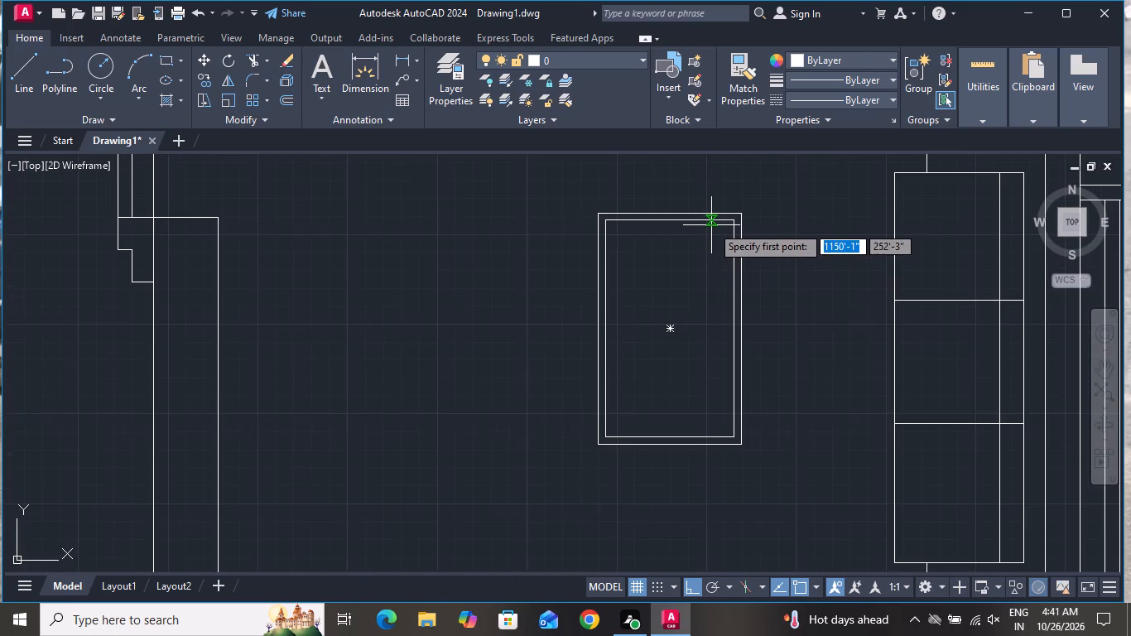
pyautogui.scroll(1, 693, 225)
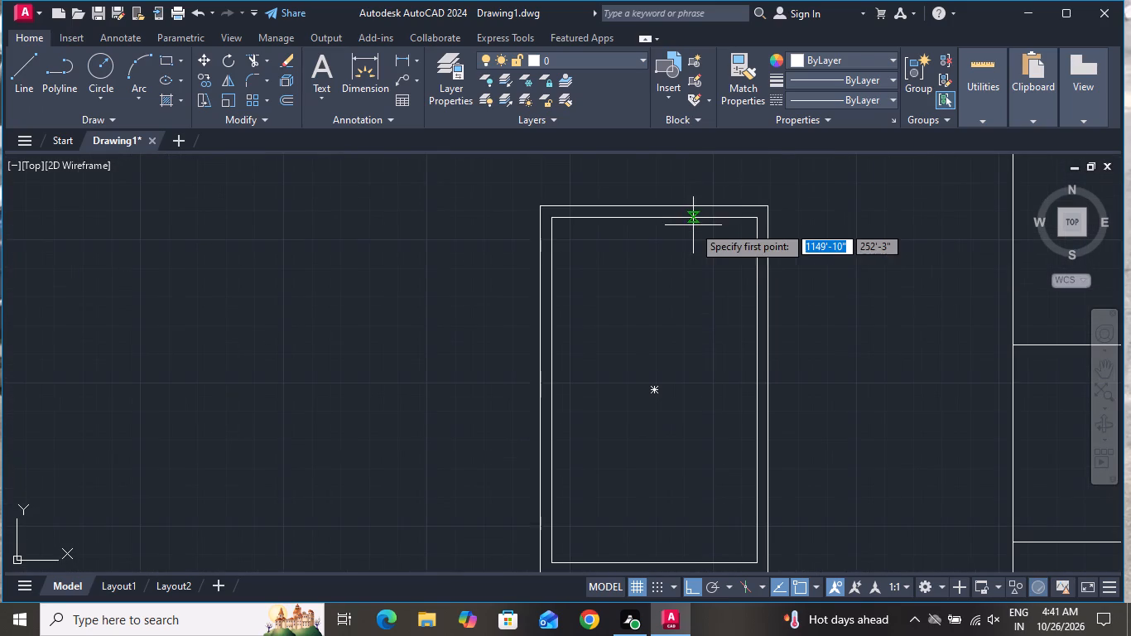
pyautogui.click(612, 218)
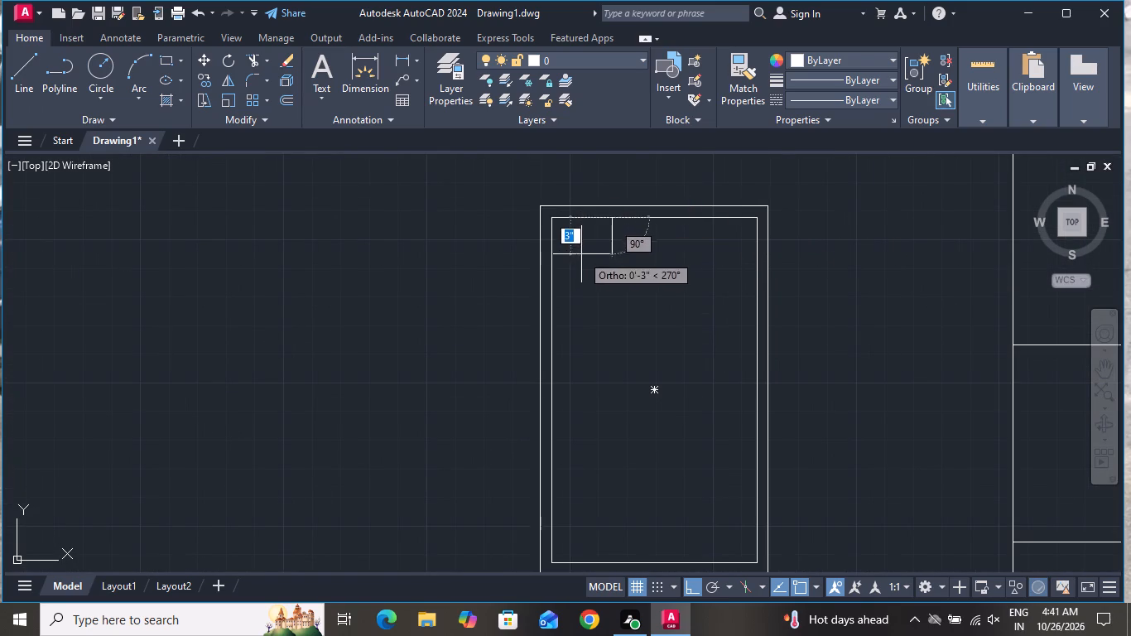
pyautogui.click(699, 587)
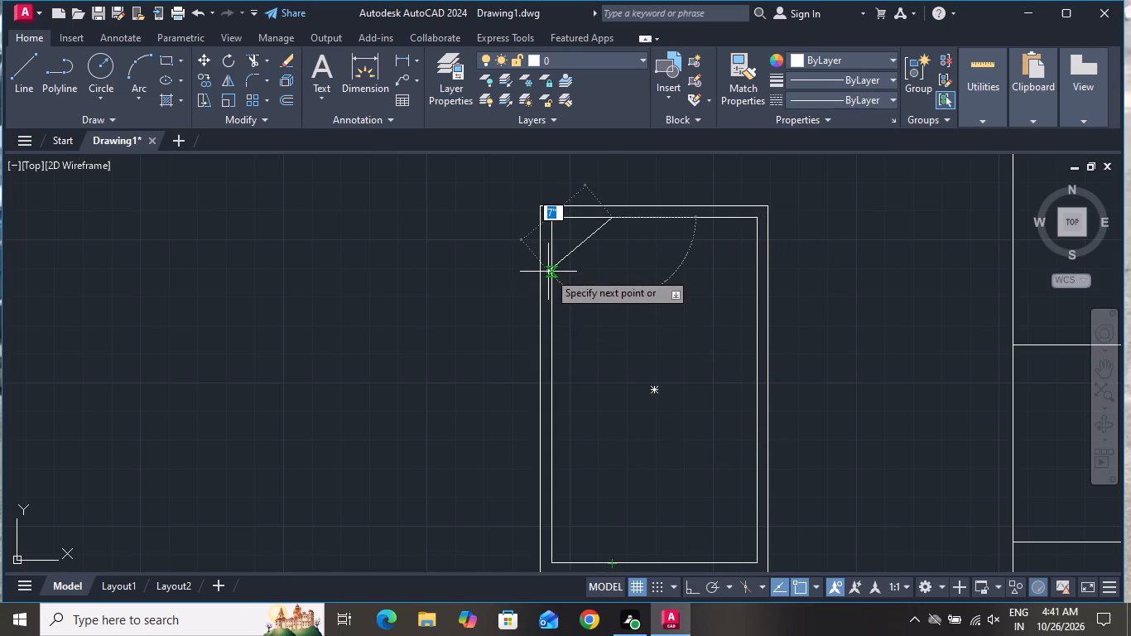
pyautogui.scroll(1, 548, 272)
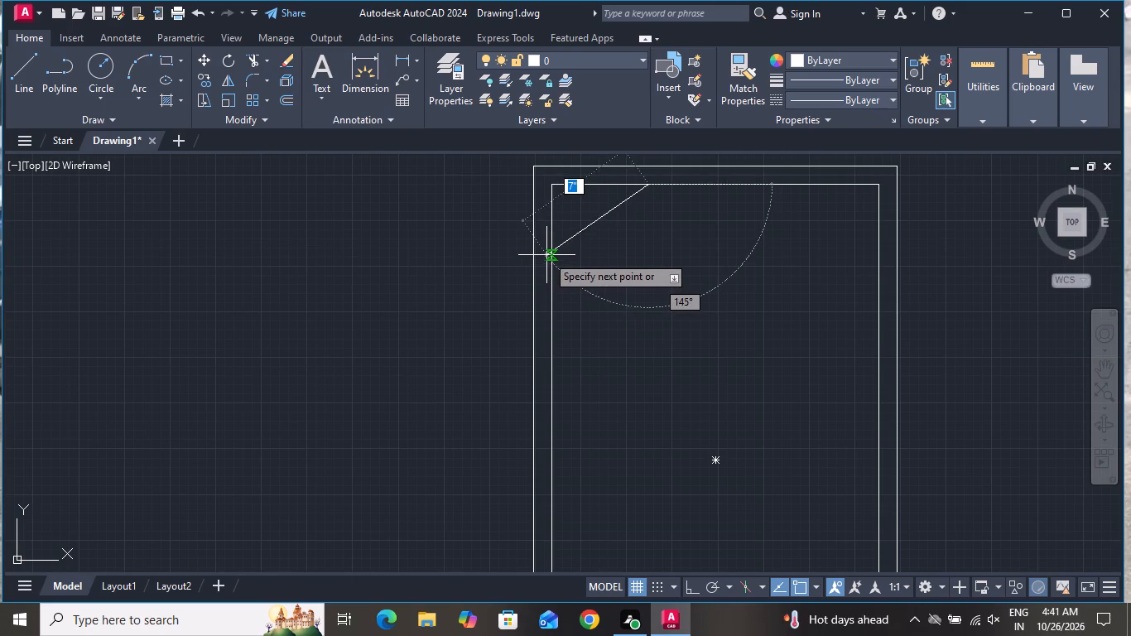
pyautogui.click(551, 259)
pyautogui.rightClick(551, 259)
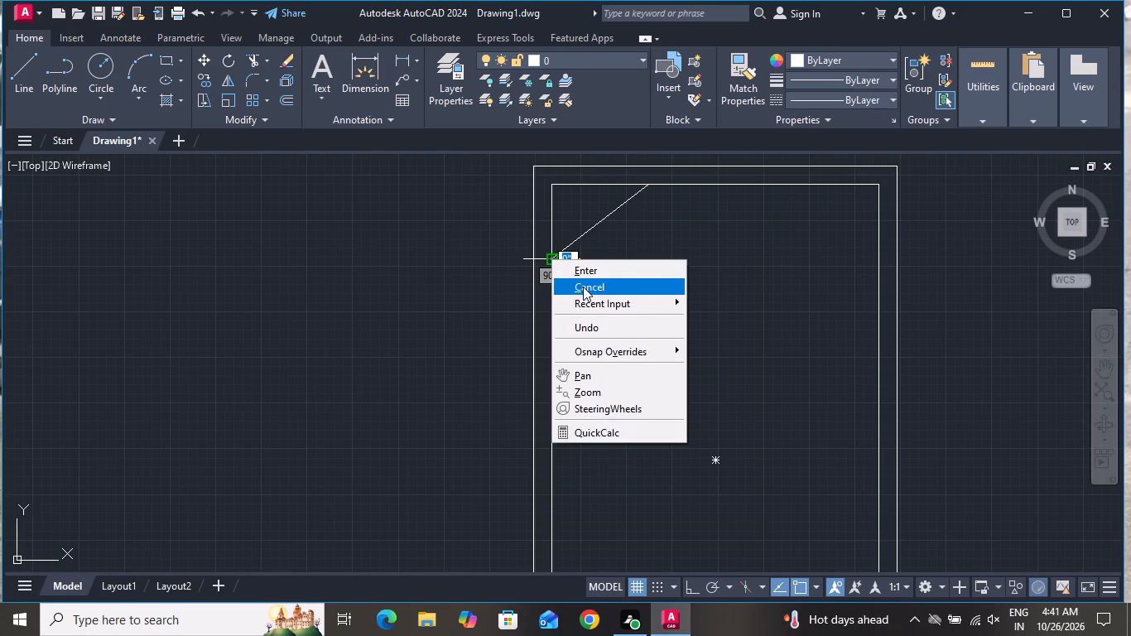
pyautogui.click(582, 282)
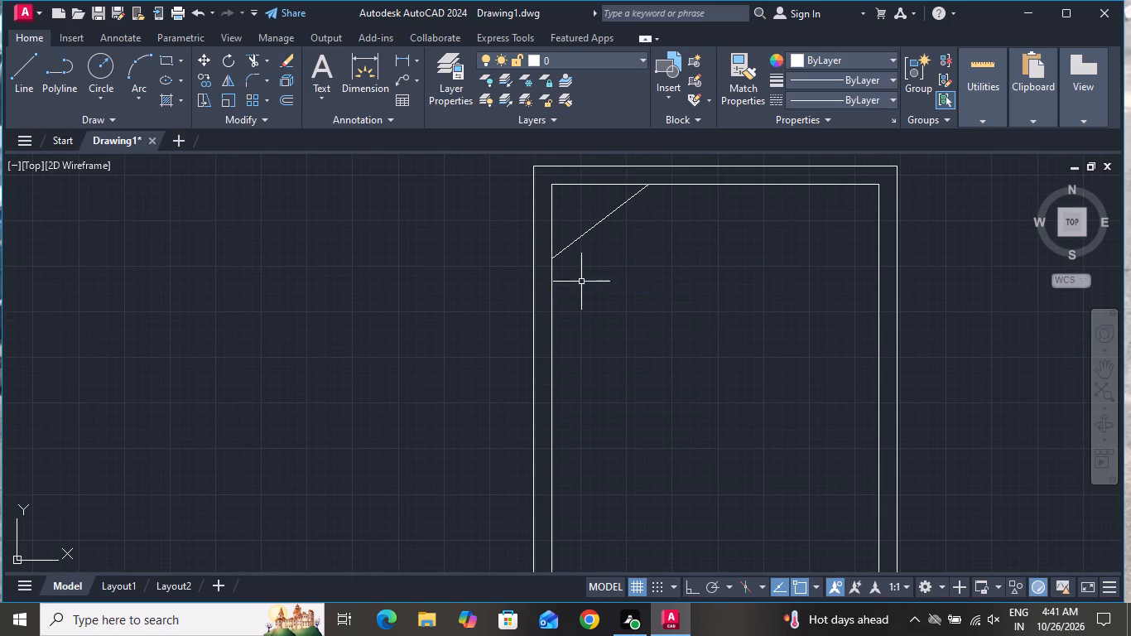
pyautogui.click(17, 74)
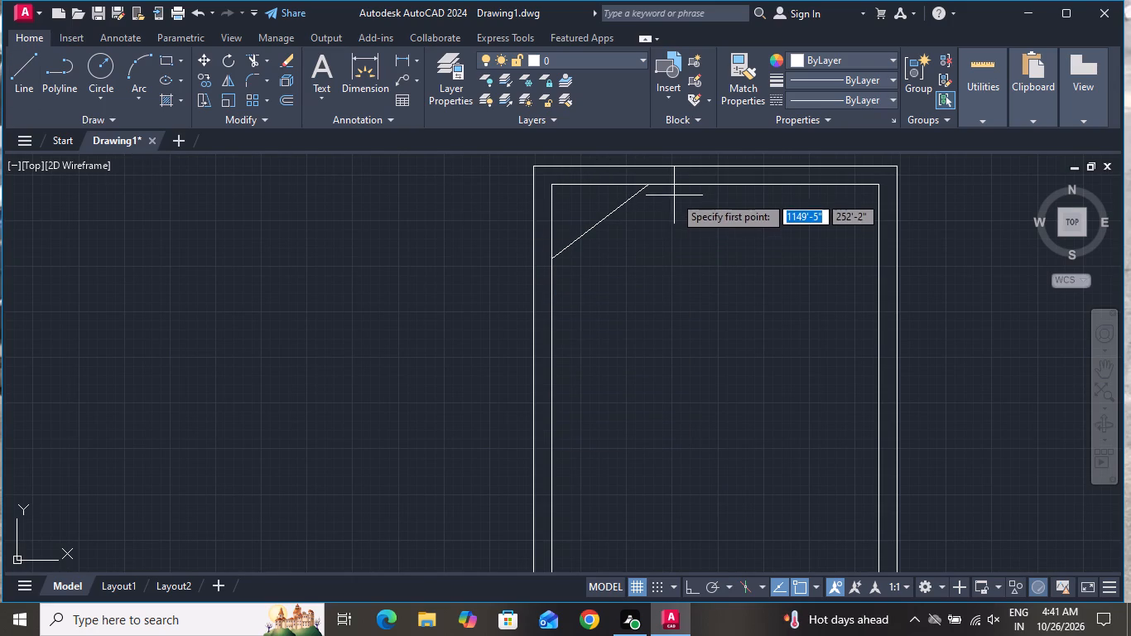
pyautogui.click(680, 185)
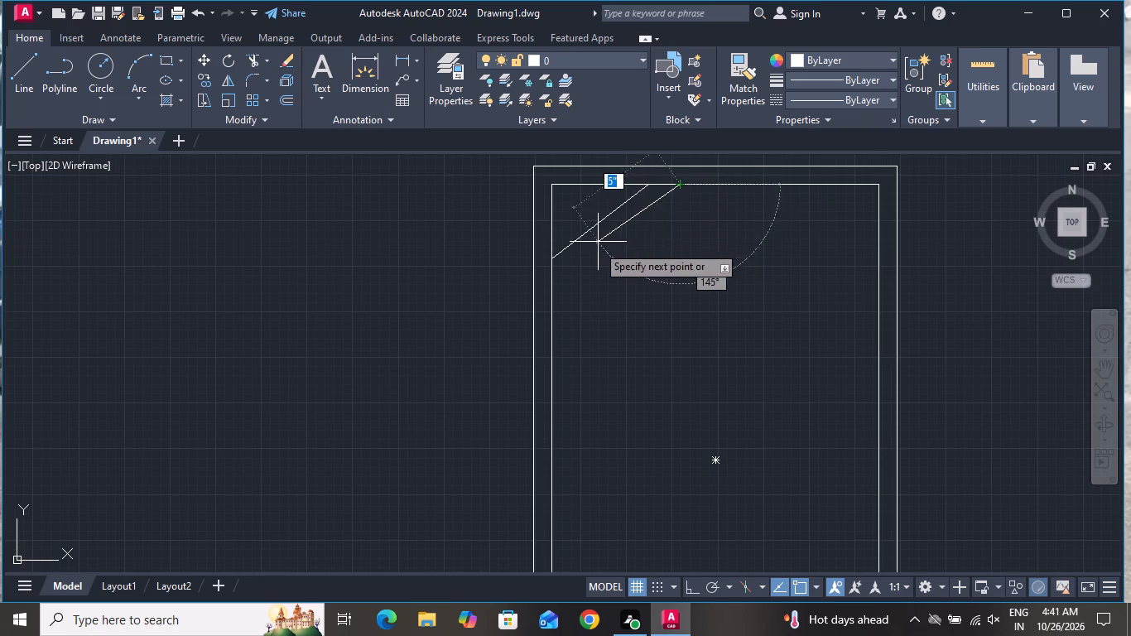
pyautogui.click(551, 291)
pyautogui.rightClick(551, 291)
pyautogui.click(610, 311)
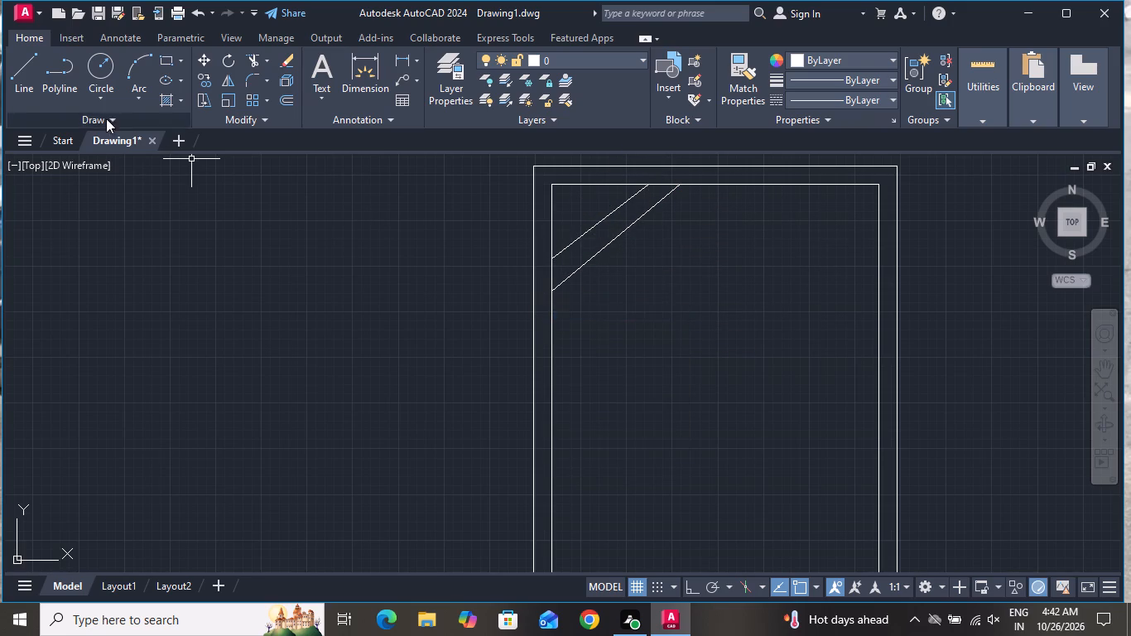
# Draw two near-parallel diagonals, about 2'-1" and 2' long, from the table's inner east edge down to its inner west edge.
pyautogui.click(27, 74)
pyautogui.scroll(-1, 162, 152)
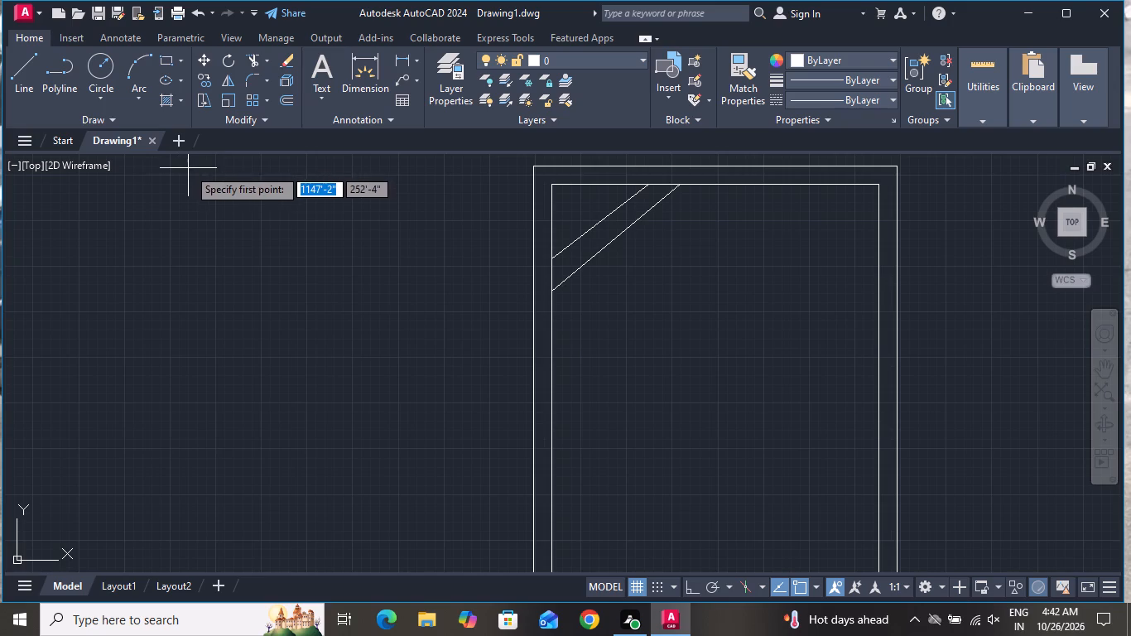
pyautogui.scroll(-1, 256, 200)
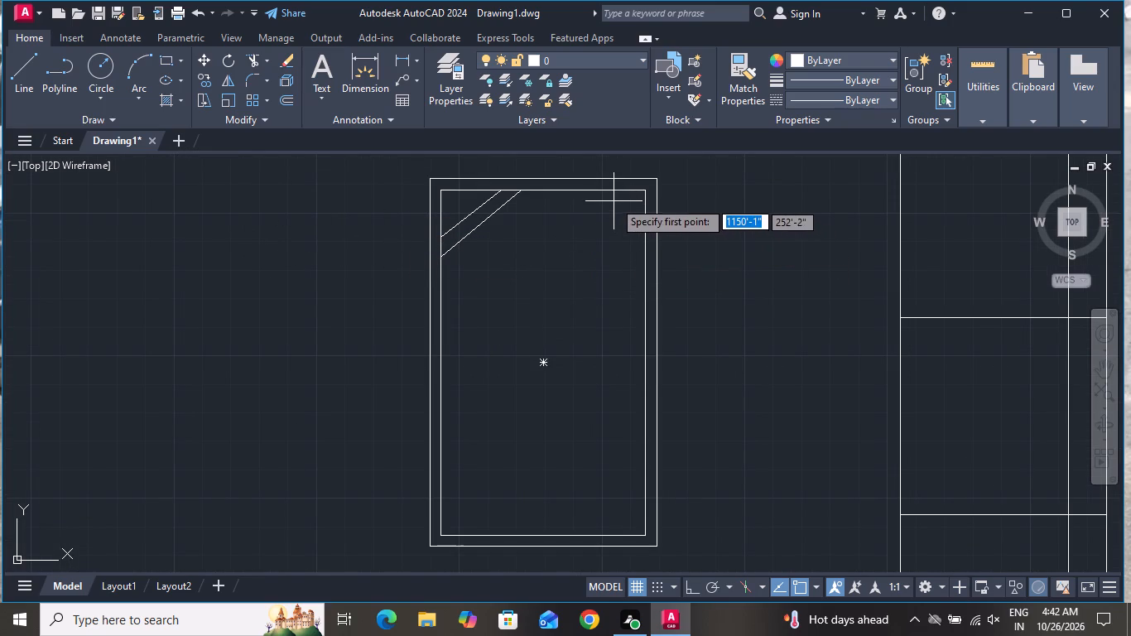
pyautogui.click(643, 211)
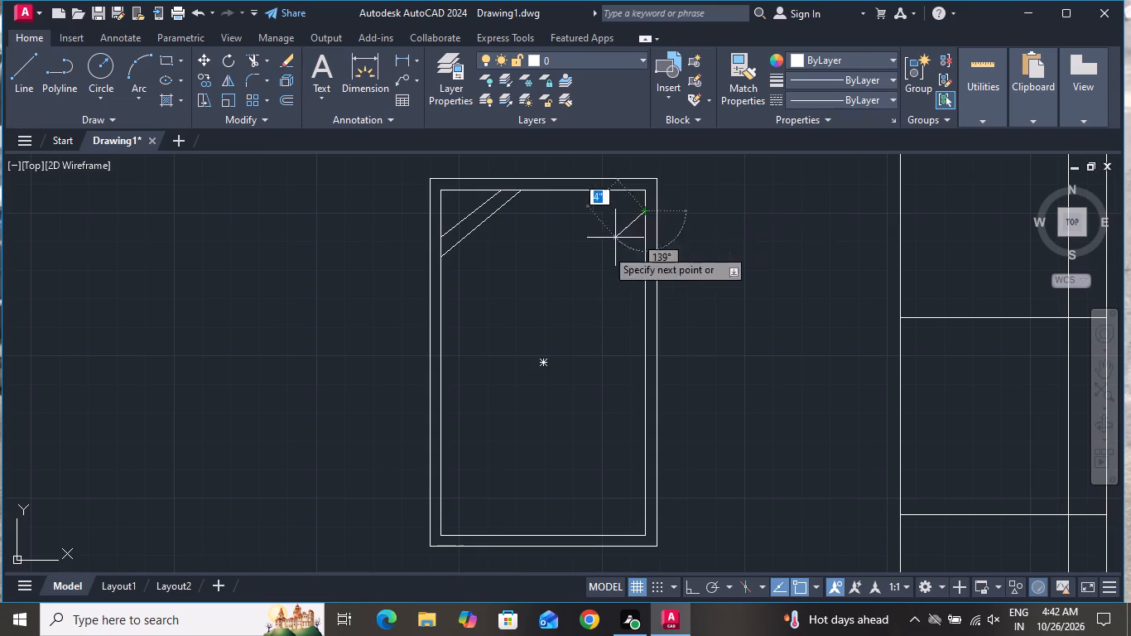
pyautogui.click(441, 400)
pyautogui.rightClick(441, 400)
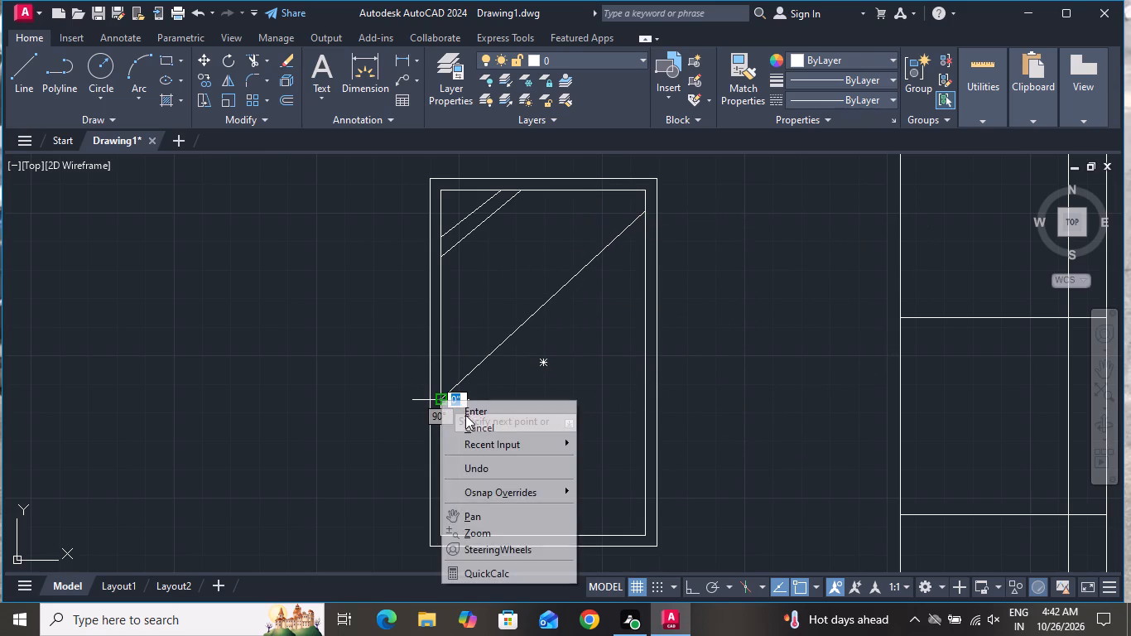
pyautogui.click(466, 423)
pyautogui.click(28, 70)
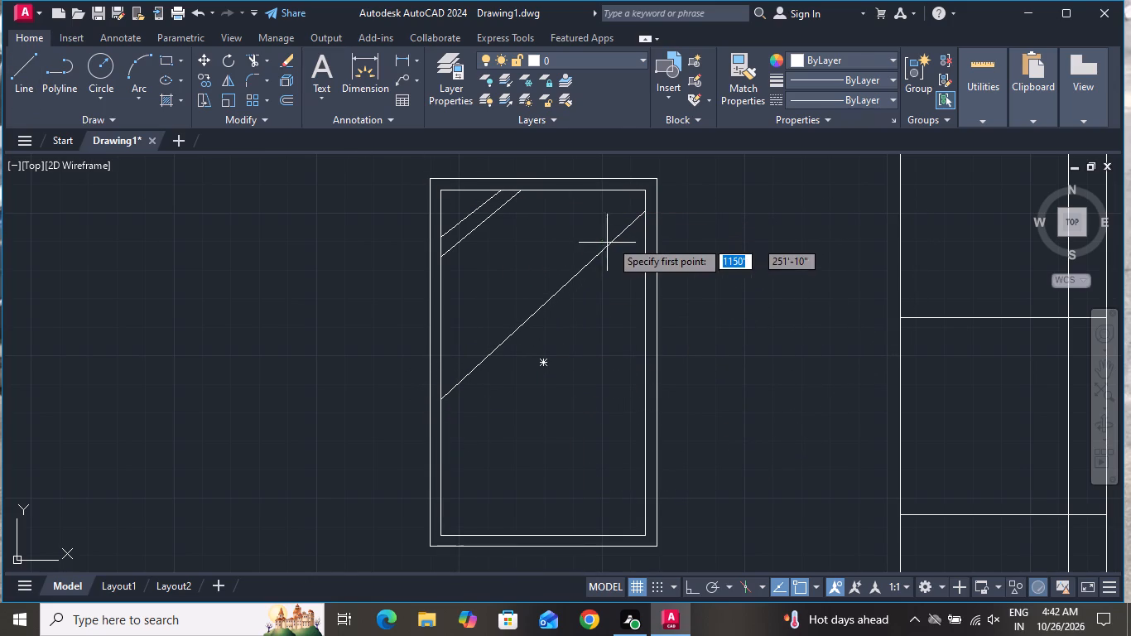
pyautogui.click(643, 240)
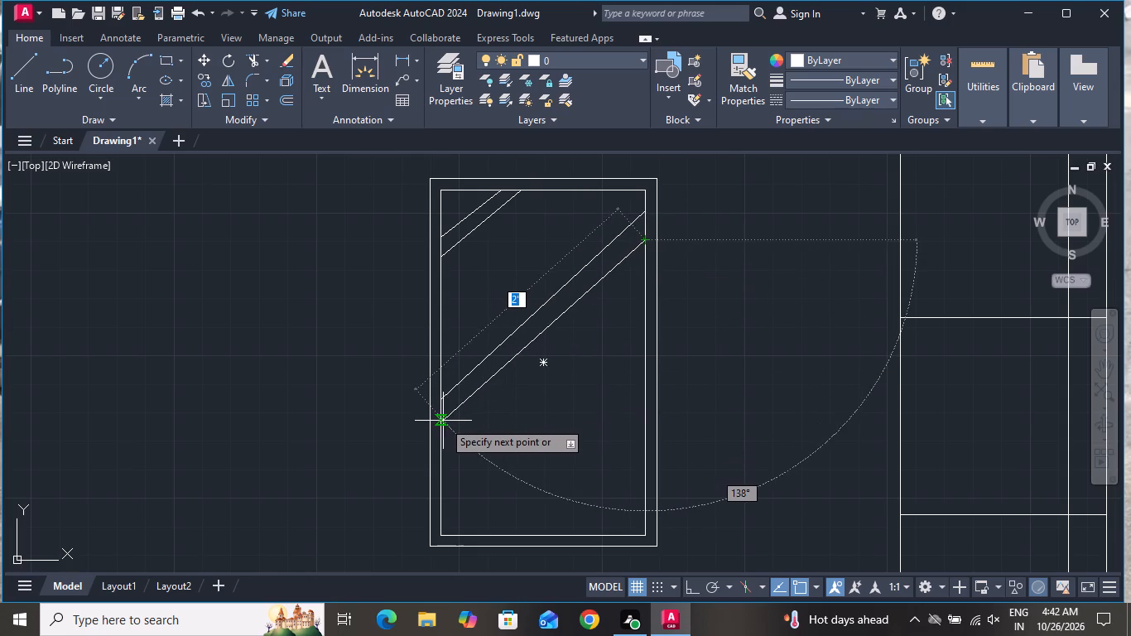
pyautogui.scroll(2, 442, 428)
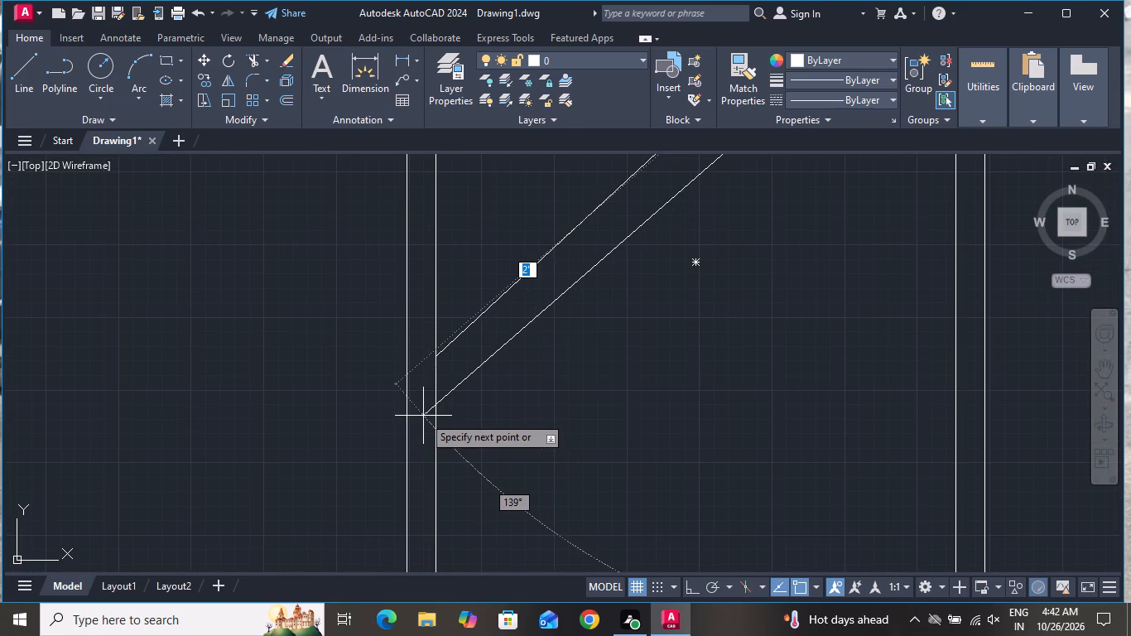
pyautogui.click(436, 412)
pyautogui.rightClick(438, 412)
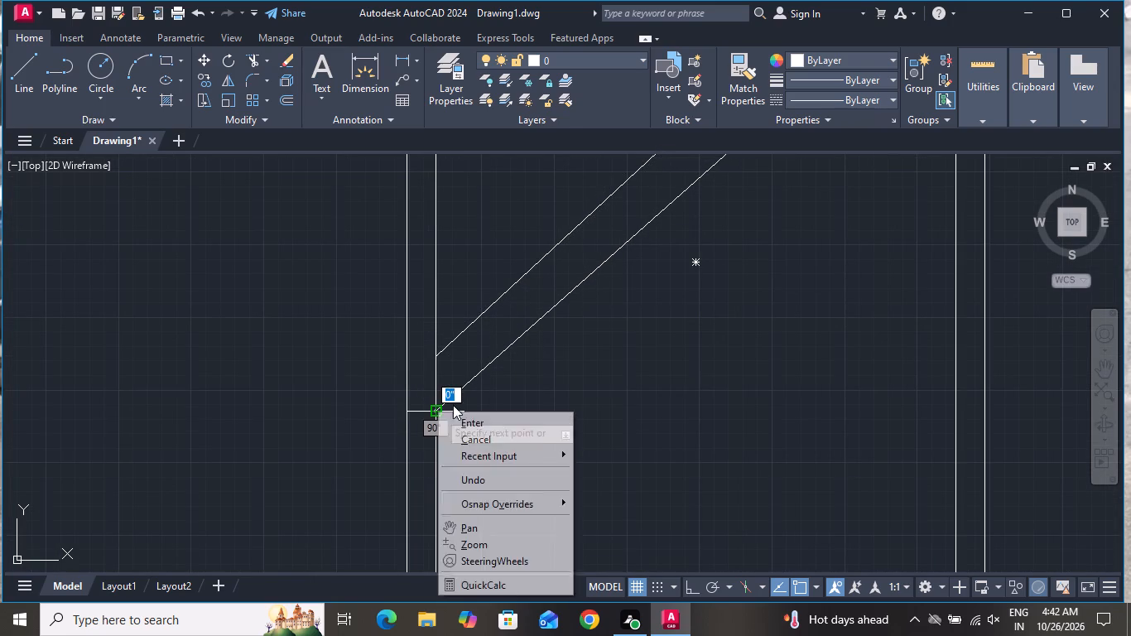
pyautogui.click(473, 434)
# Draw two near-parallel diagonals, about 1'-9" and 1'-6" long, from the table's inner east edge down to its inner south edge.
pyautogui.scroll(-3, 497, 397)
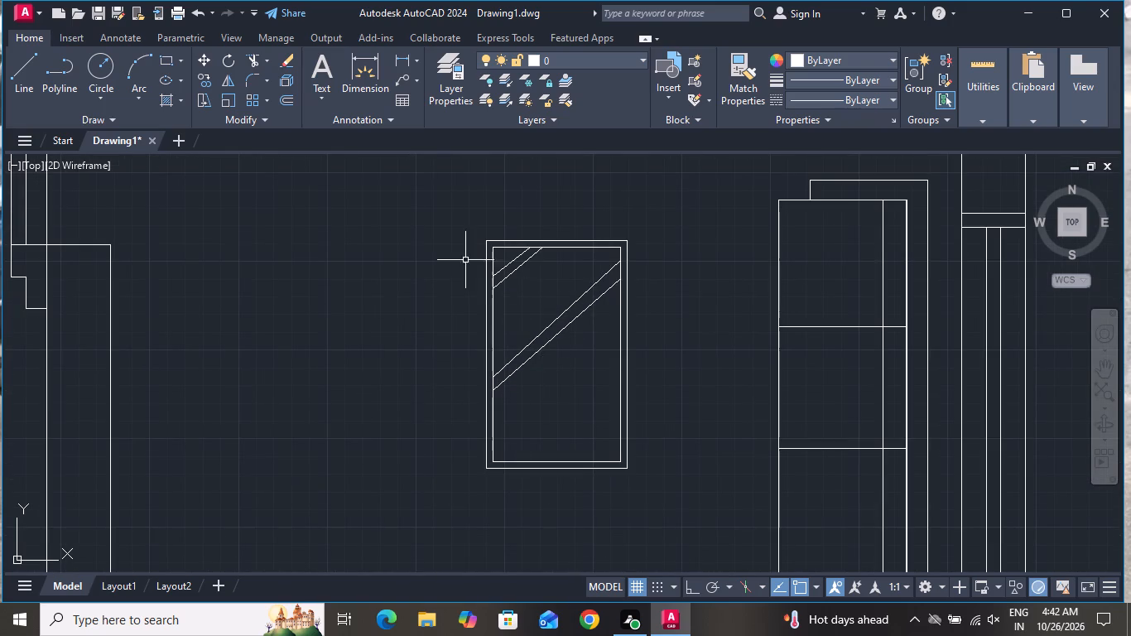
pyautogui.click(31, 79)
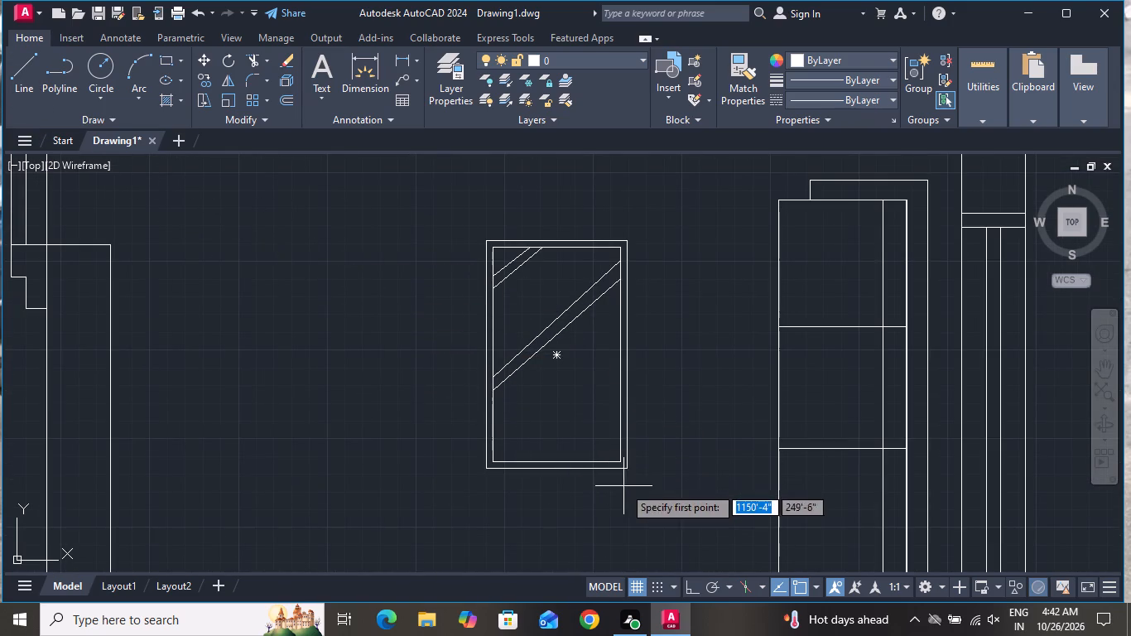
pyautogui.scroll(1, 669, 526)
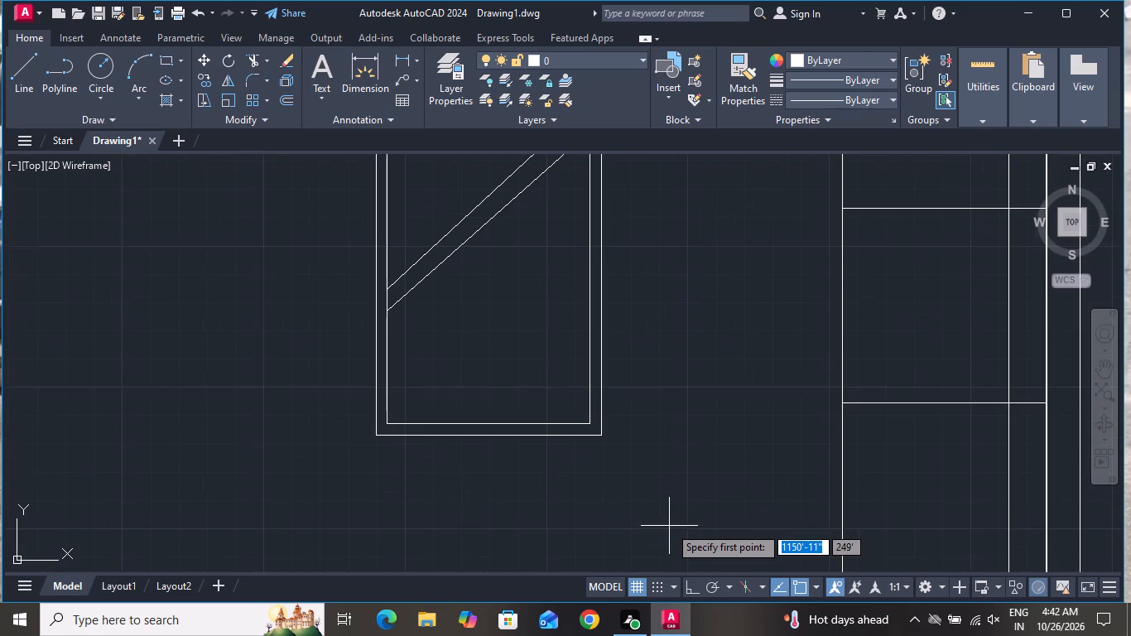
pyautogui.click(589, 279)
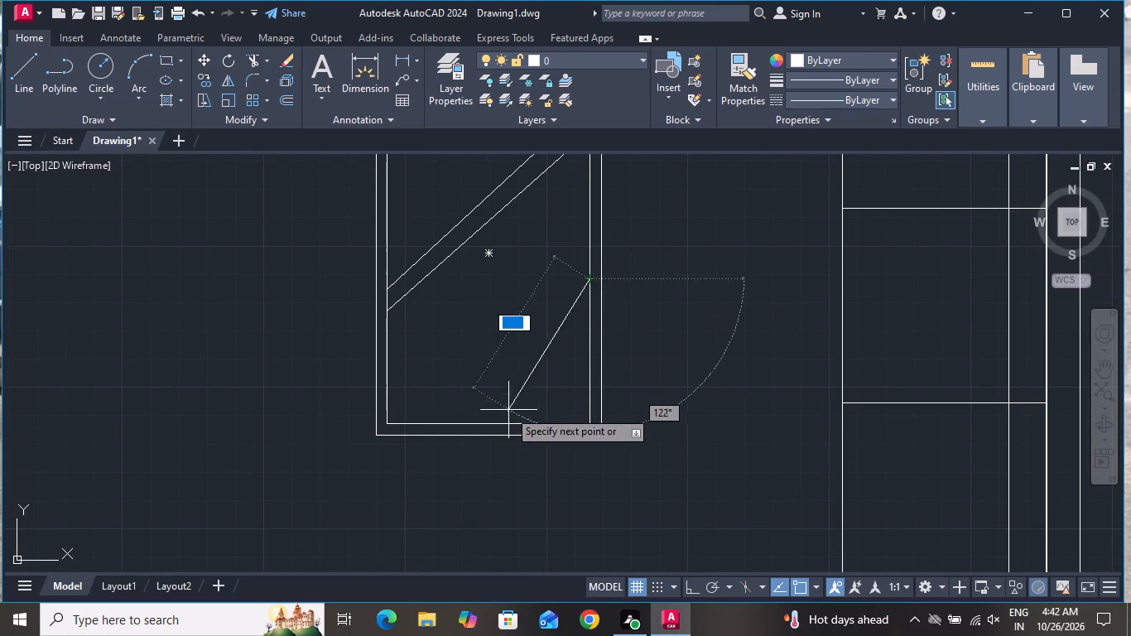
pyautogui.click(401, 425)
pyautogui.rightClick(401, 425)
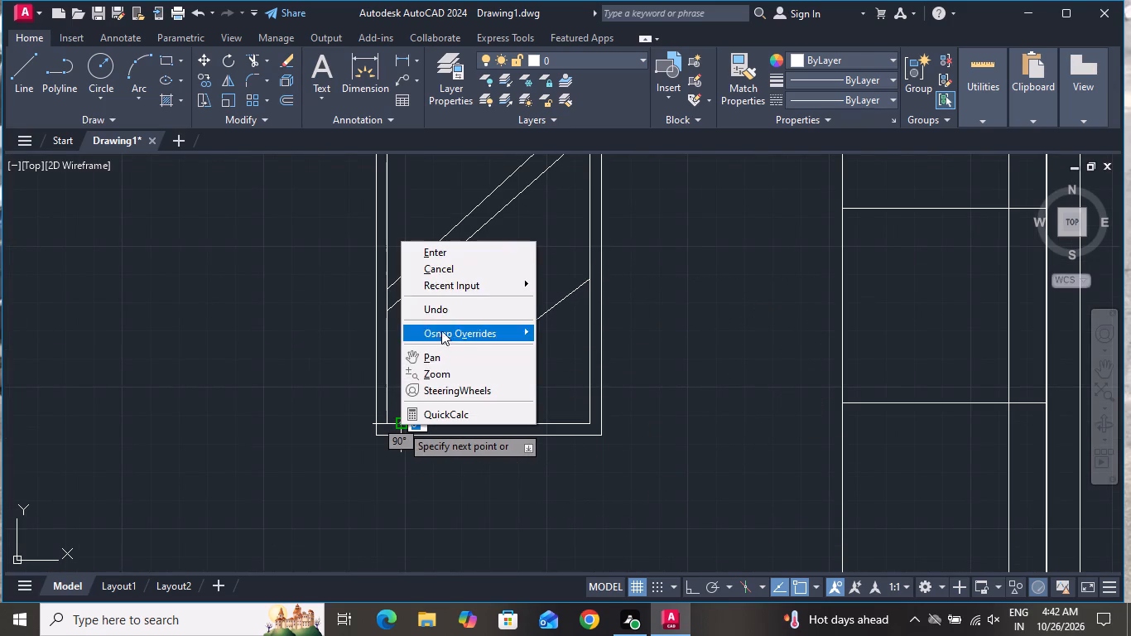
pyautogui.click(447, 264)
pyautogui.click(33, 63)
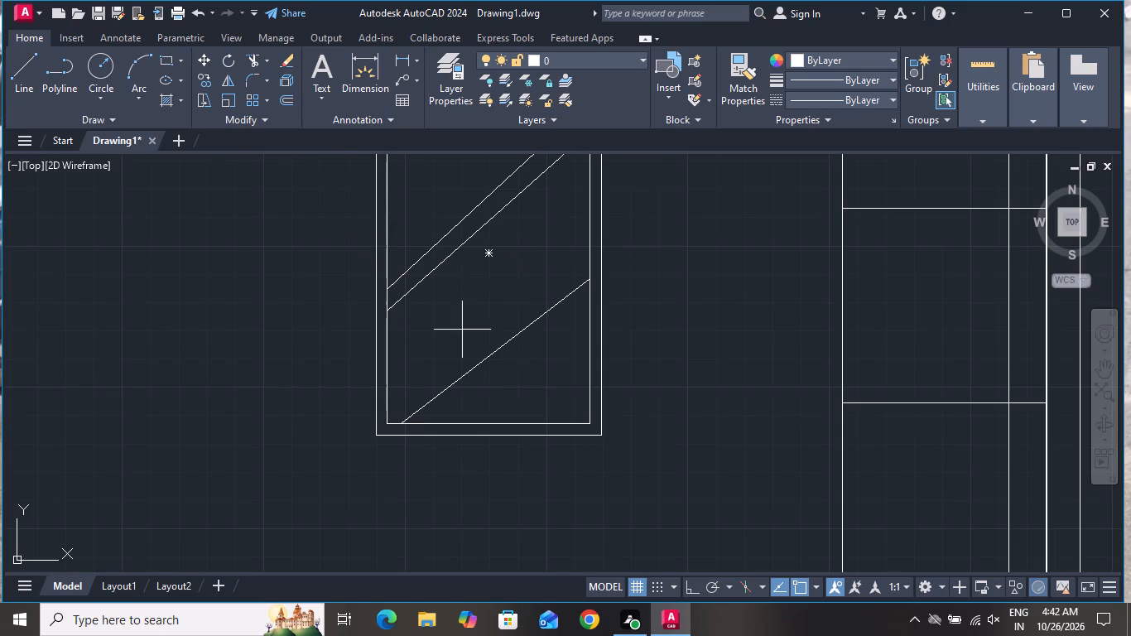
pyautogui.click(590, 306)
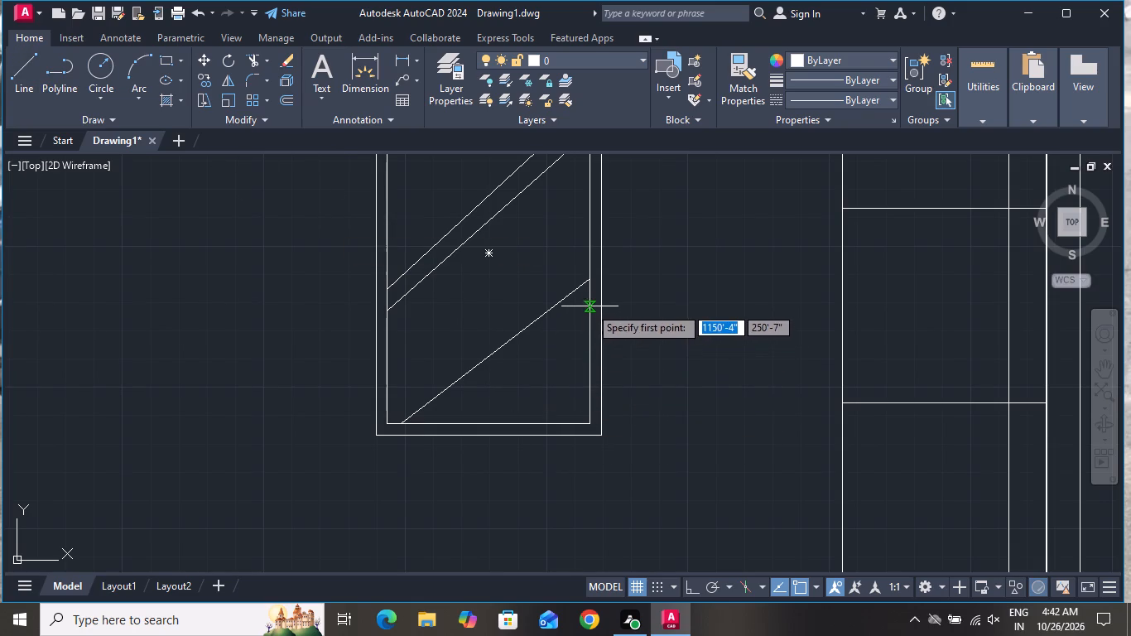
pyautogui.click(429, 426)
pyautogui.rightClick(429, 426)
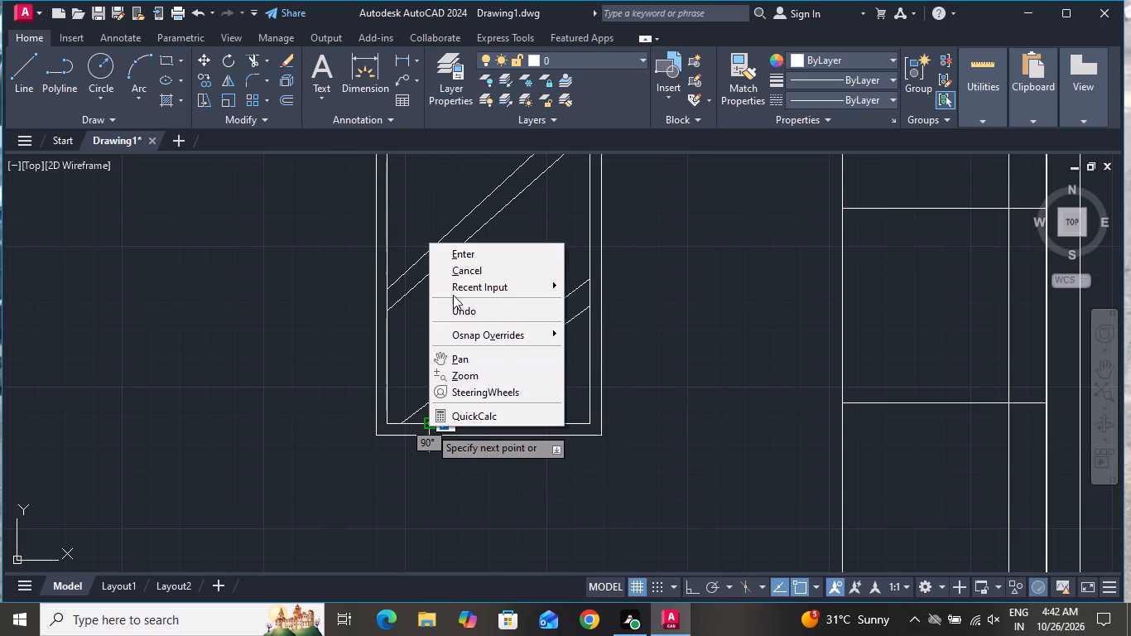
pyautogui.click(460, 268)
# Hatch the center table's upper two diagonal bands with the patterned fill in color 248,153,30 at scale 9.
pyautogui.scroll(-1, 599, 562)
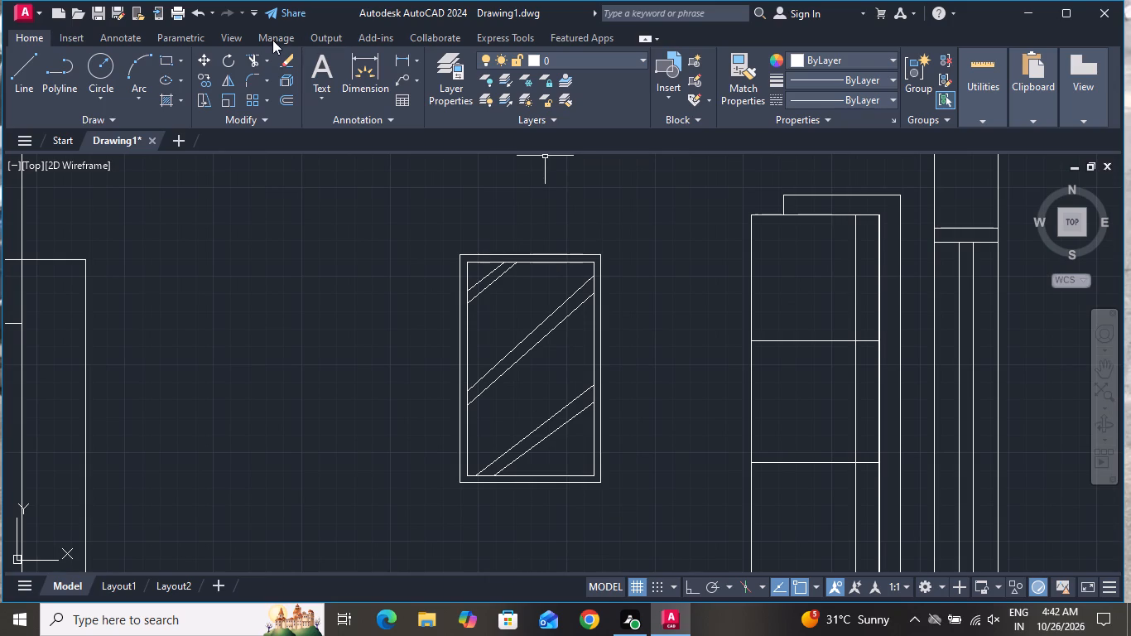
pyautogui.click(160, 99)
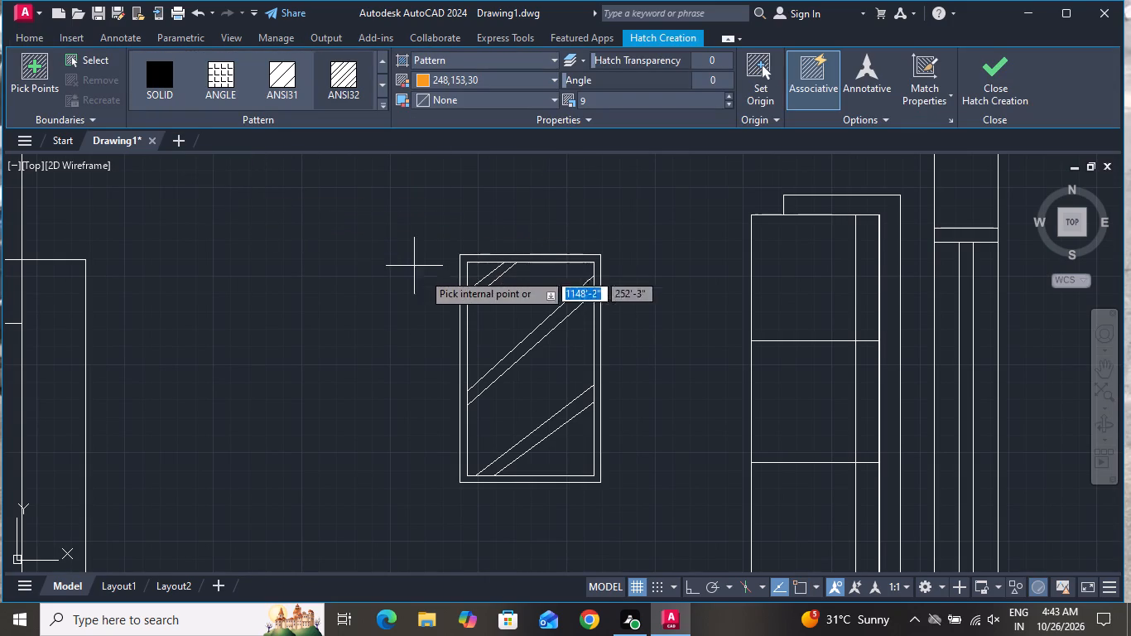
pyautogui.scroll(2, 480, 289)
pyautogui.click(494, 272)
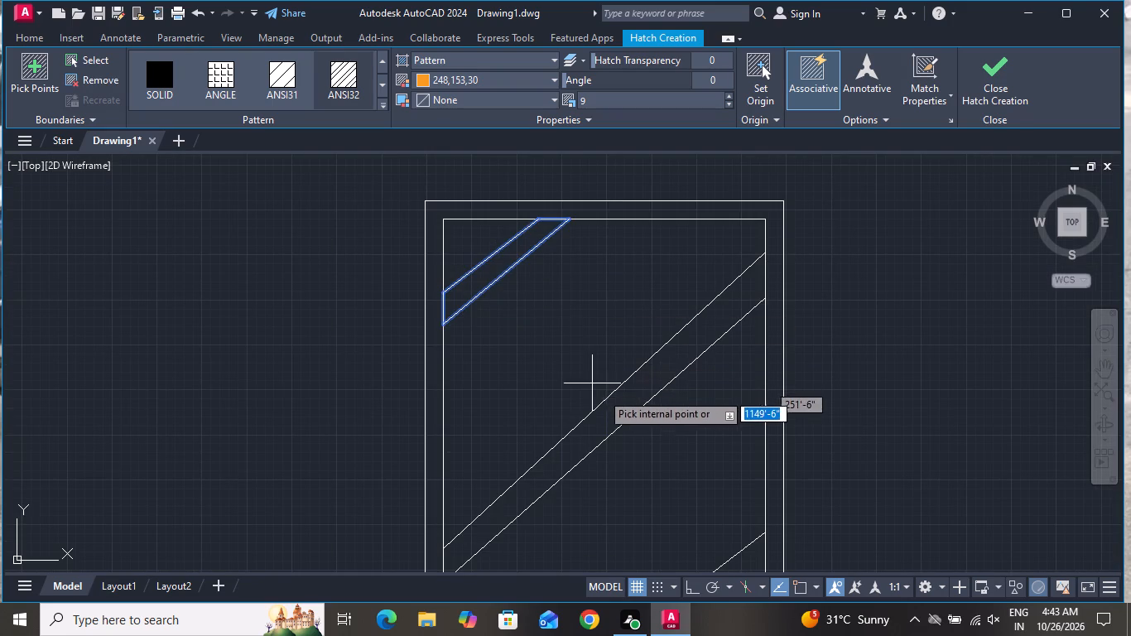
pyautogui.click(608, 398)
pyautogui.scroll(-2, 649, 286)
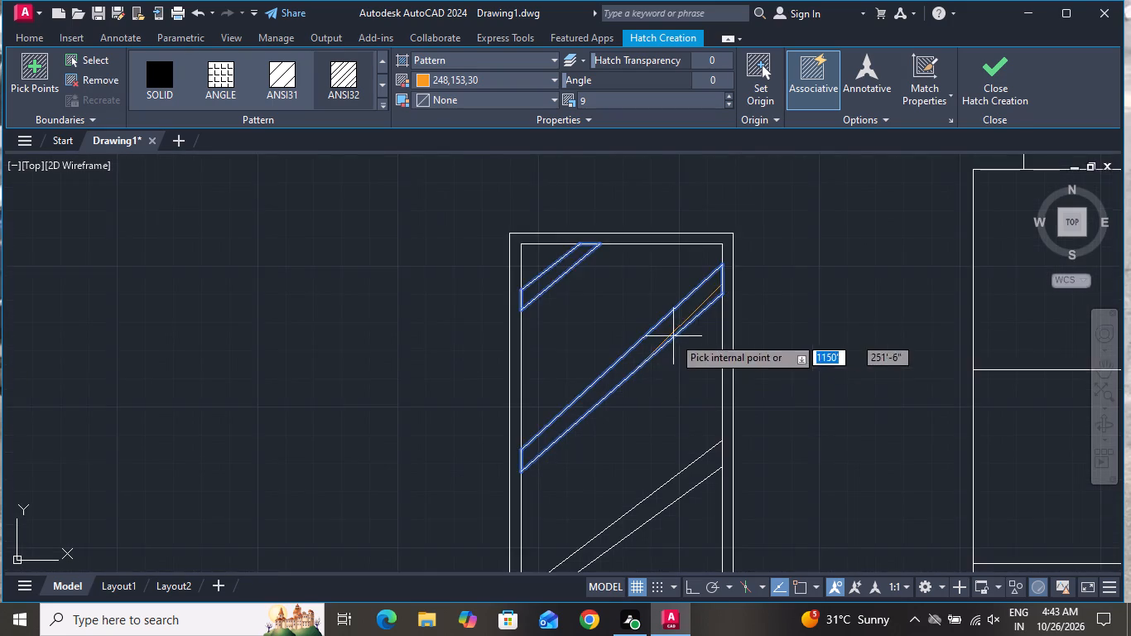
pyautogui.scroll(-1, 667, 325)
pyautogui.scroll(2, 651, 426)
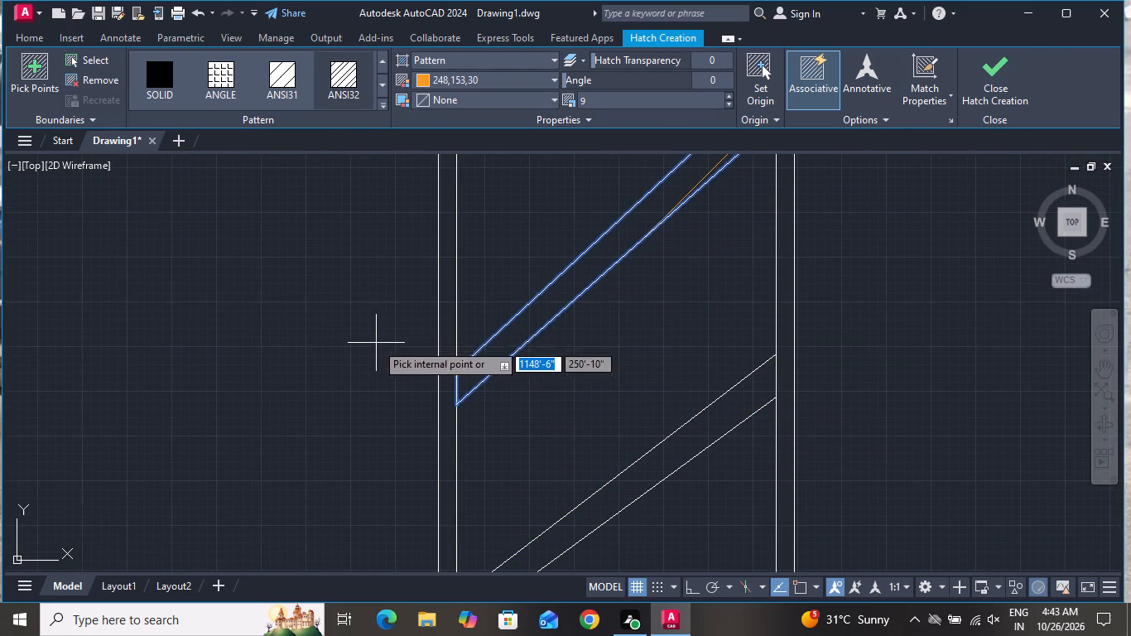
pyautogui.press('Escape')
# Hatch all three diagonal bands on the center table with a solid fill in black (0,0,0).
pyautogui.scroll(-1, 376, 336)
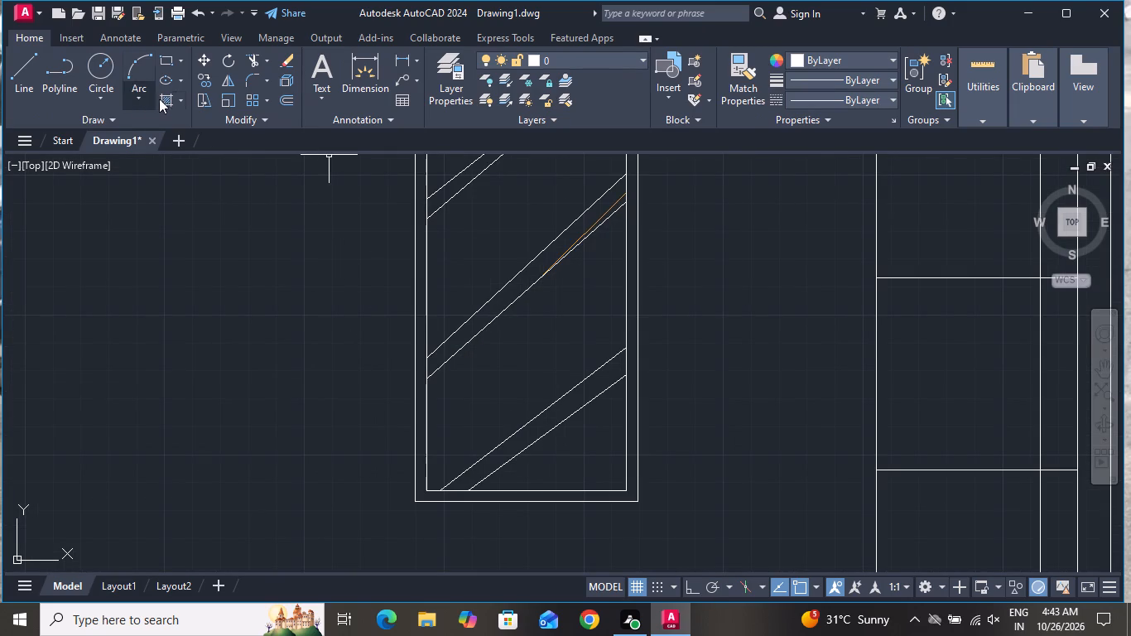
pyautogui.click(167, 99)
pyautogui.click(160, 71)
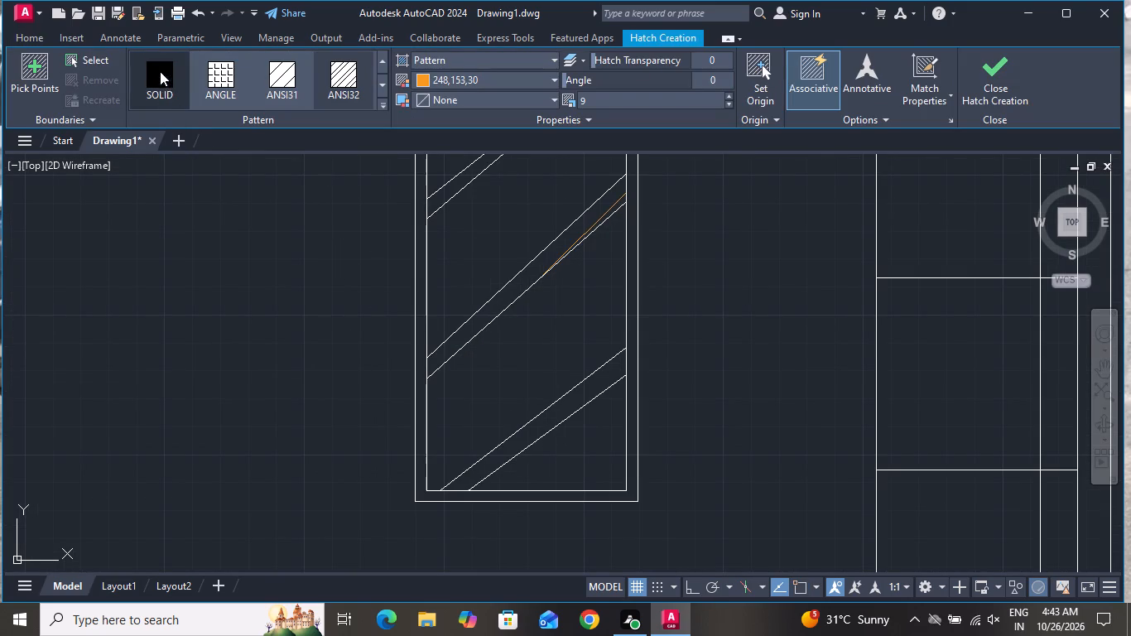
pyautogui.scroll(-2, 291, 188)
pyautogui.scroll(2, 362, 195)
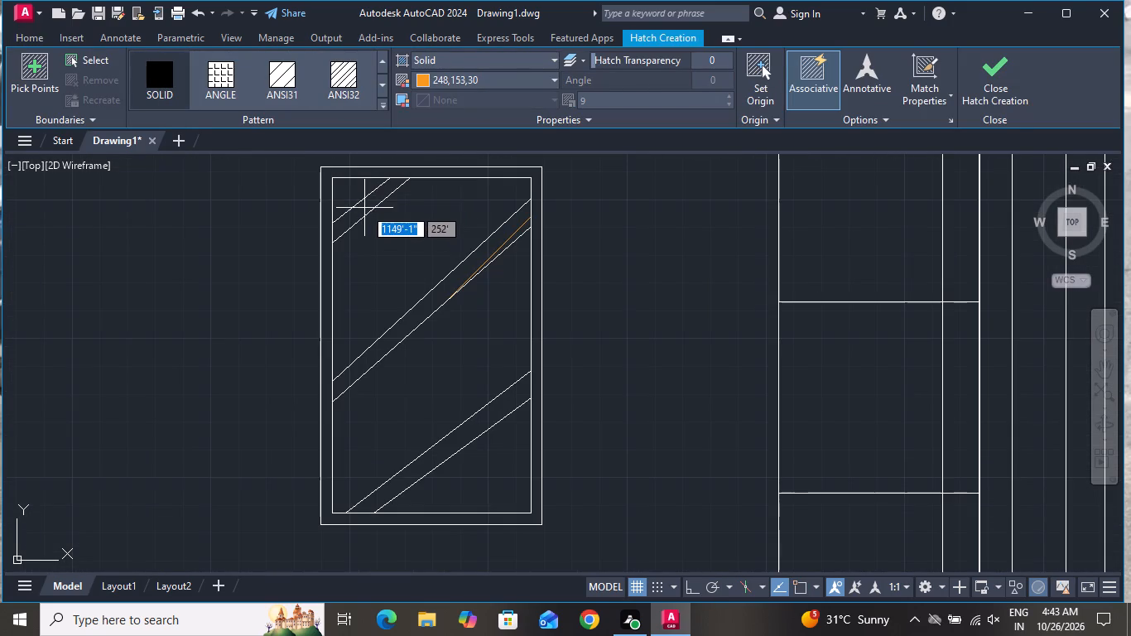
pyautogui.click(364, 205)
pyautogui.click(439, 299)
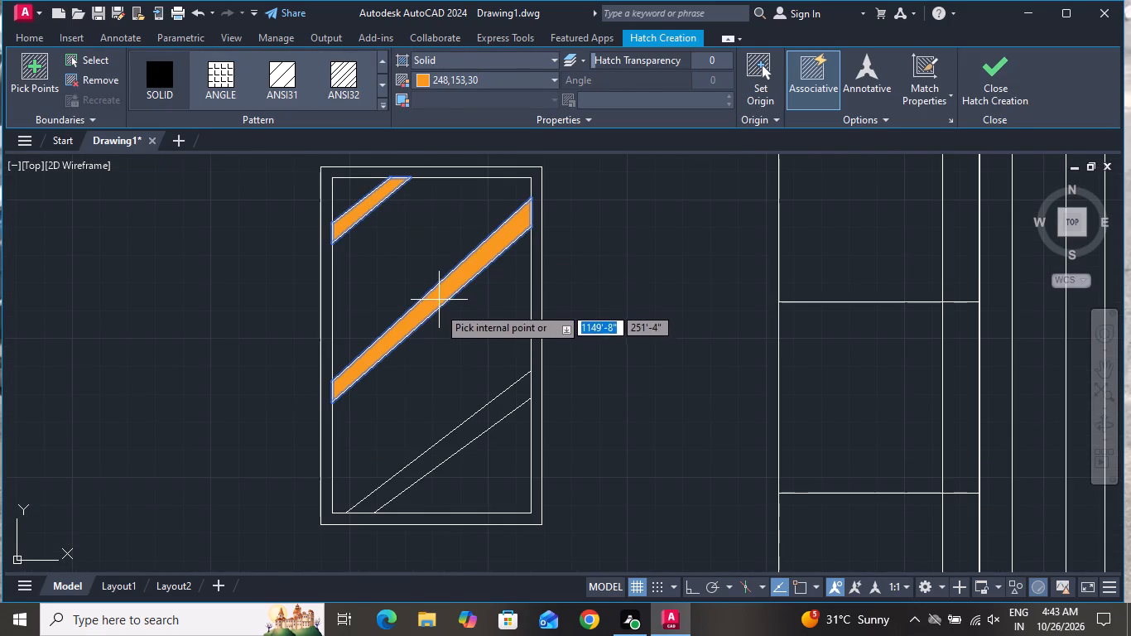
pyautogui.click(478, 426)
pyautogui.click(445, 81)
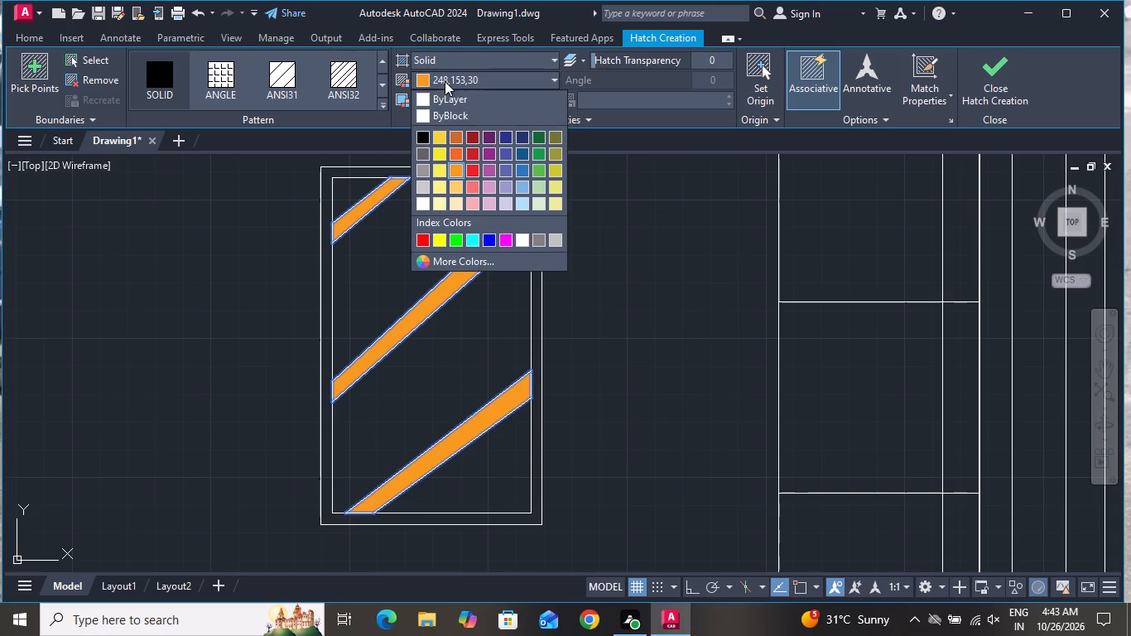
pyautogui.click(424, 136)
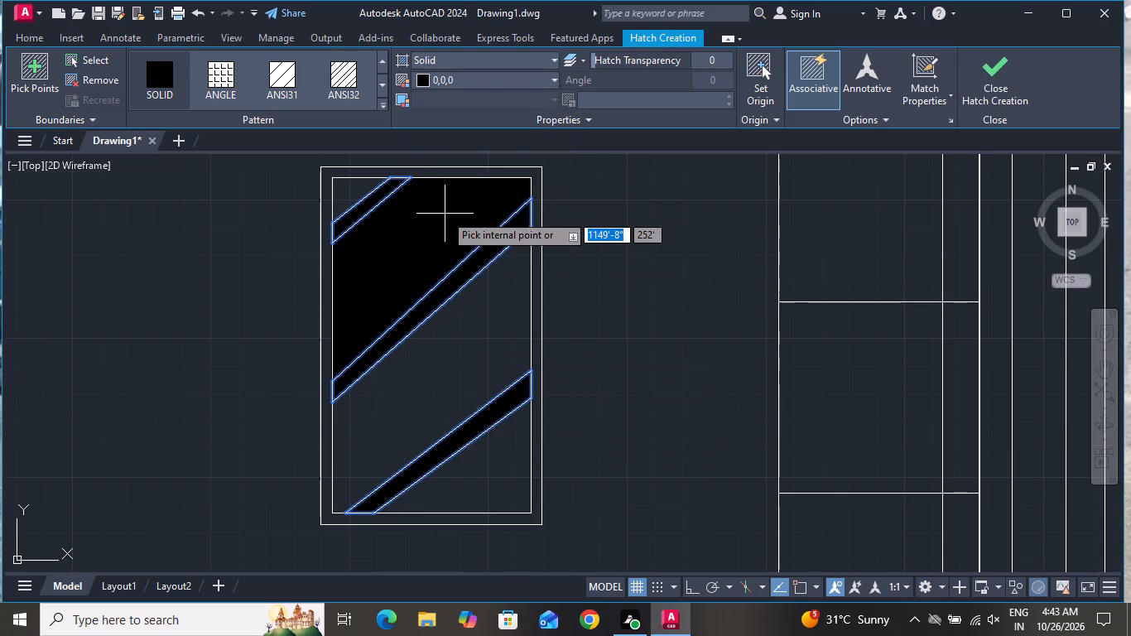
pyautogui.press('Escape')
# Insert the Trees - Imperial block from the Architectural tool palette near the center table's southwest corner.
pyautogui.scroll(-2, 564, 293)
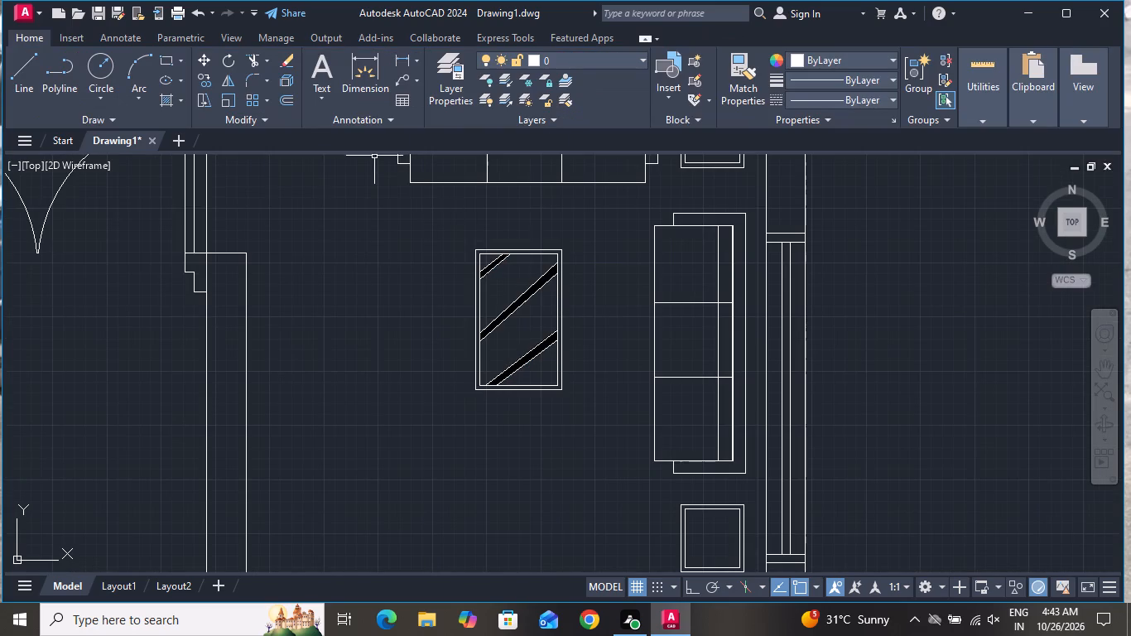
pyautogui.write('TP')
pyautogui.press('space')
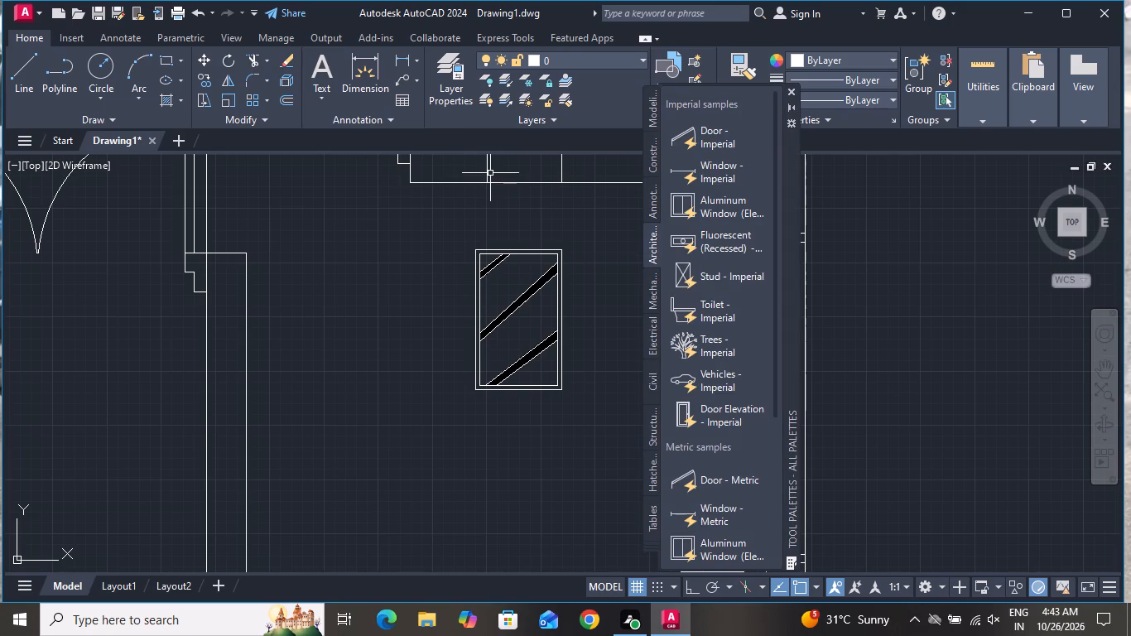
pyautogui.moveTo(698, 345); pyautogui.dragTo(460, 380)
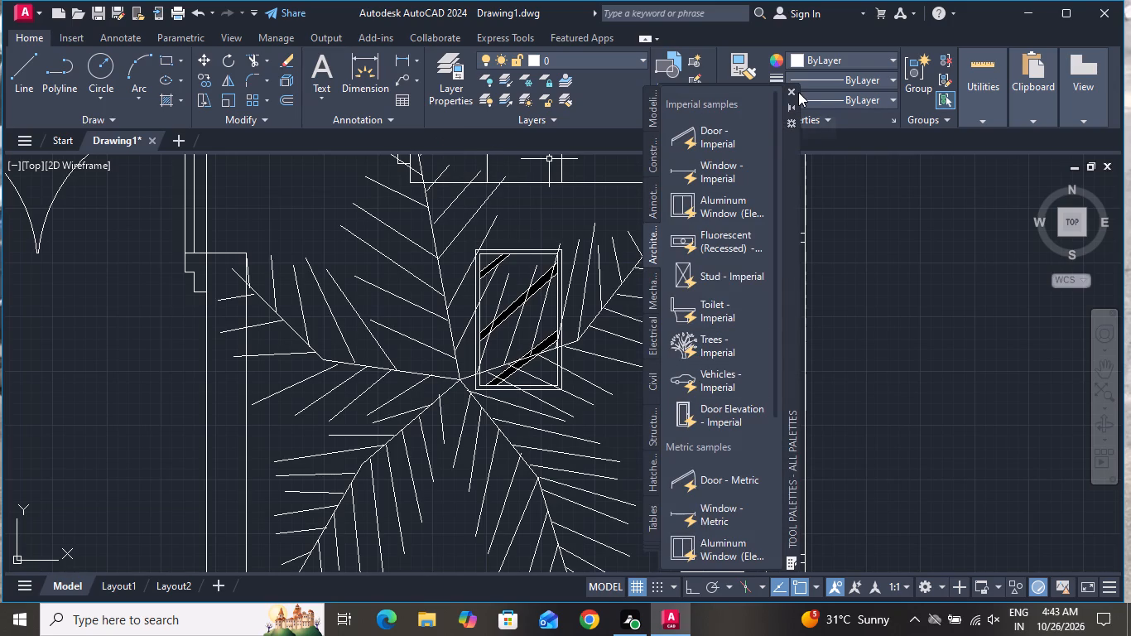
pyautogui.click(792, 90)
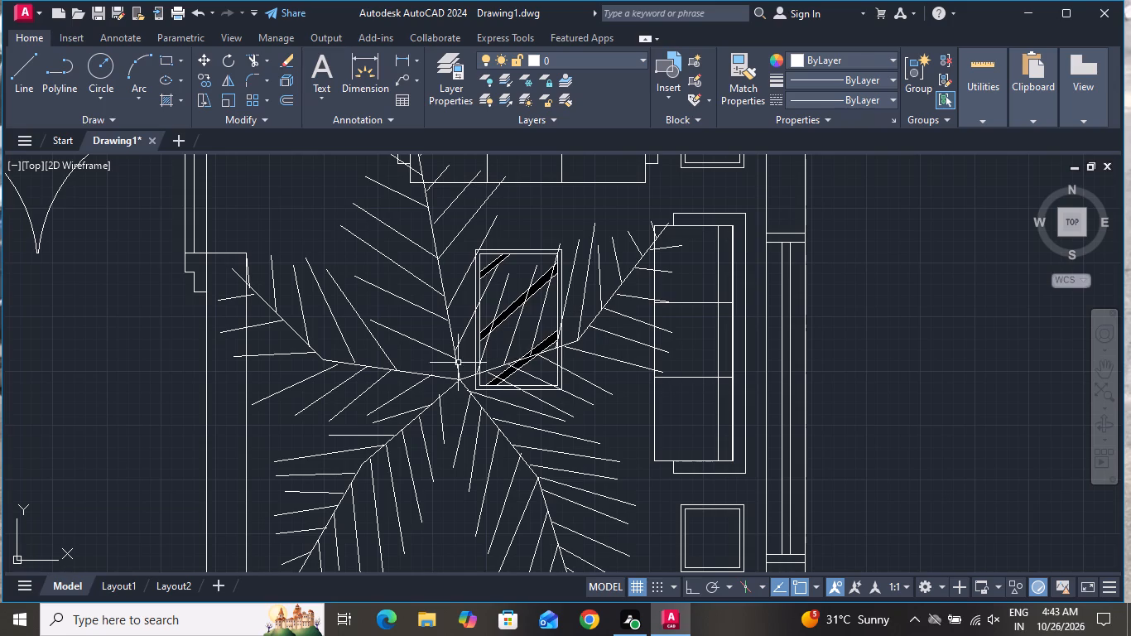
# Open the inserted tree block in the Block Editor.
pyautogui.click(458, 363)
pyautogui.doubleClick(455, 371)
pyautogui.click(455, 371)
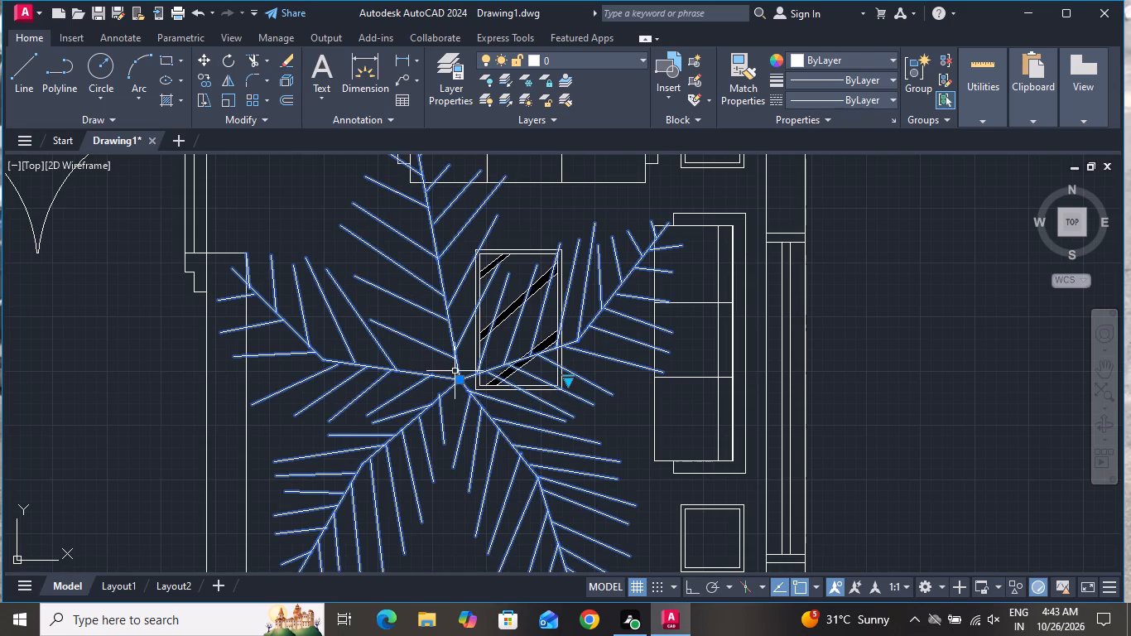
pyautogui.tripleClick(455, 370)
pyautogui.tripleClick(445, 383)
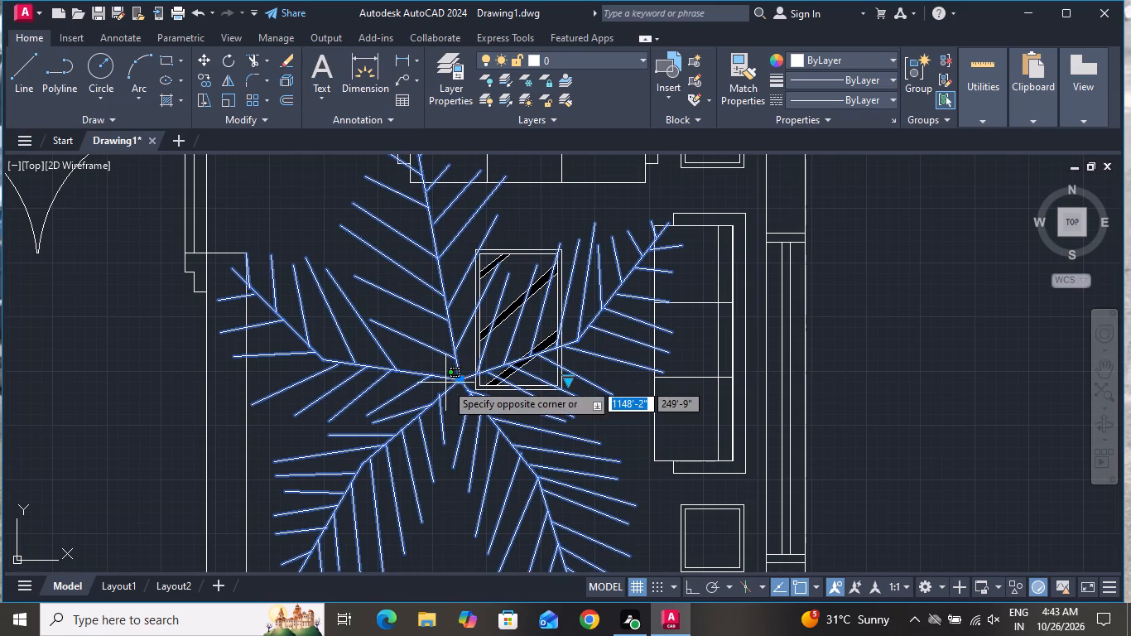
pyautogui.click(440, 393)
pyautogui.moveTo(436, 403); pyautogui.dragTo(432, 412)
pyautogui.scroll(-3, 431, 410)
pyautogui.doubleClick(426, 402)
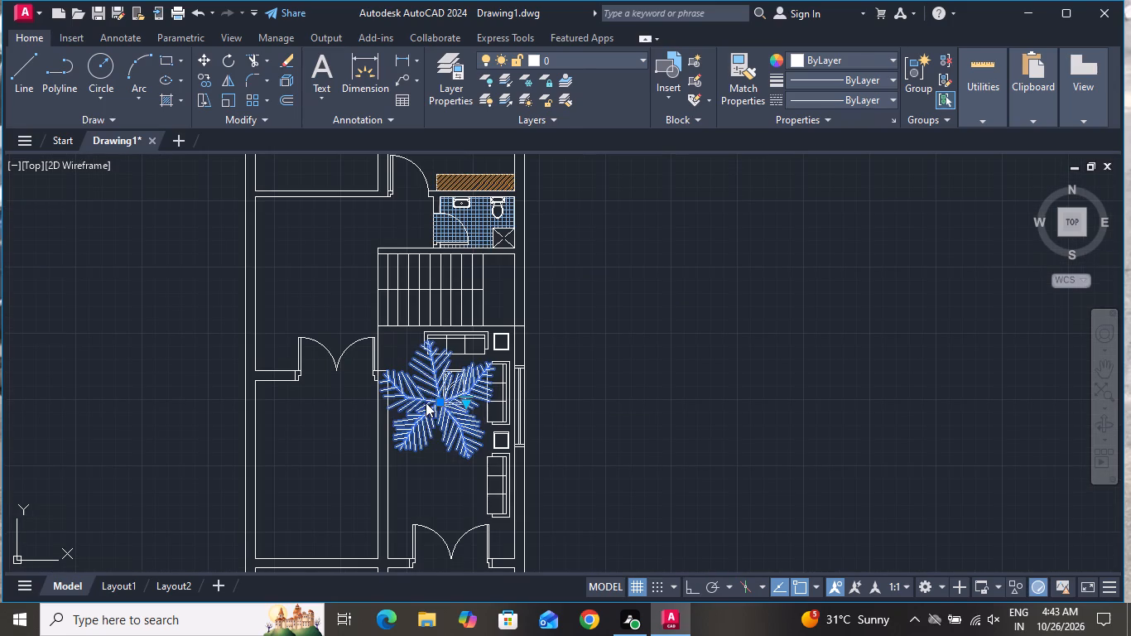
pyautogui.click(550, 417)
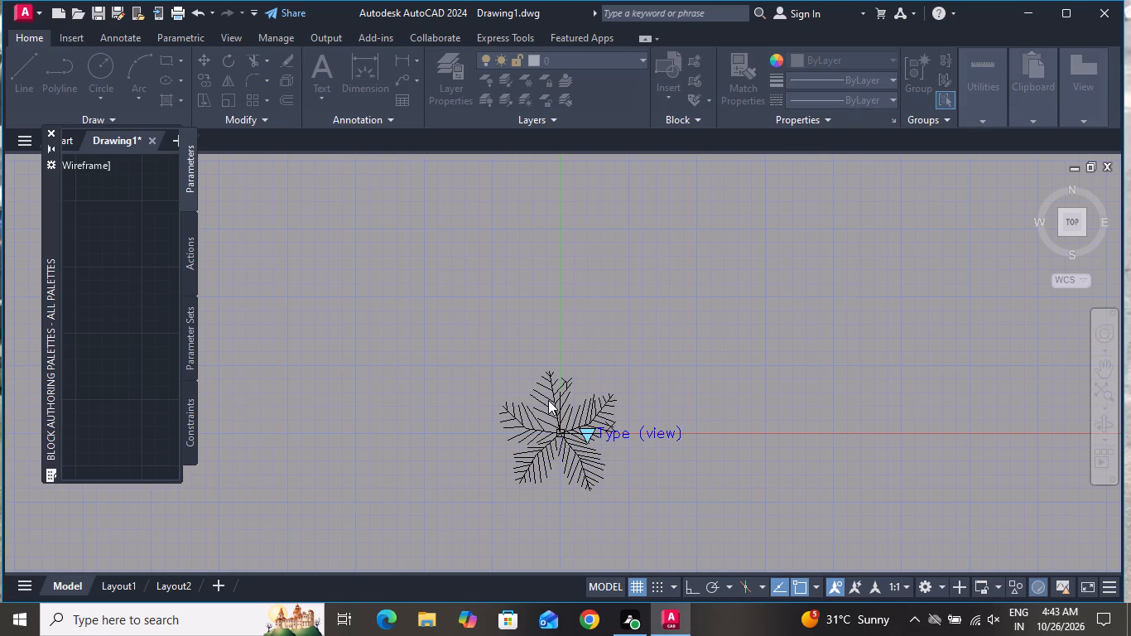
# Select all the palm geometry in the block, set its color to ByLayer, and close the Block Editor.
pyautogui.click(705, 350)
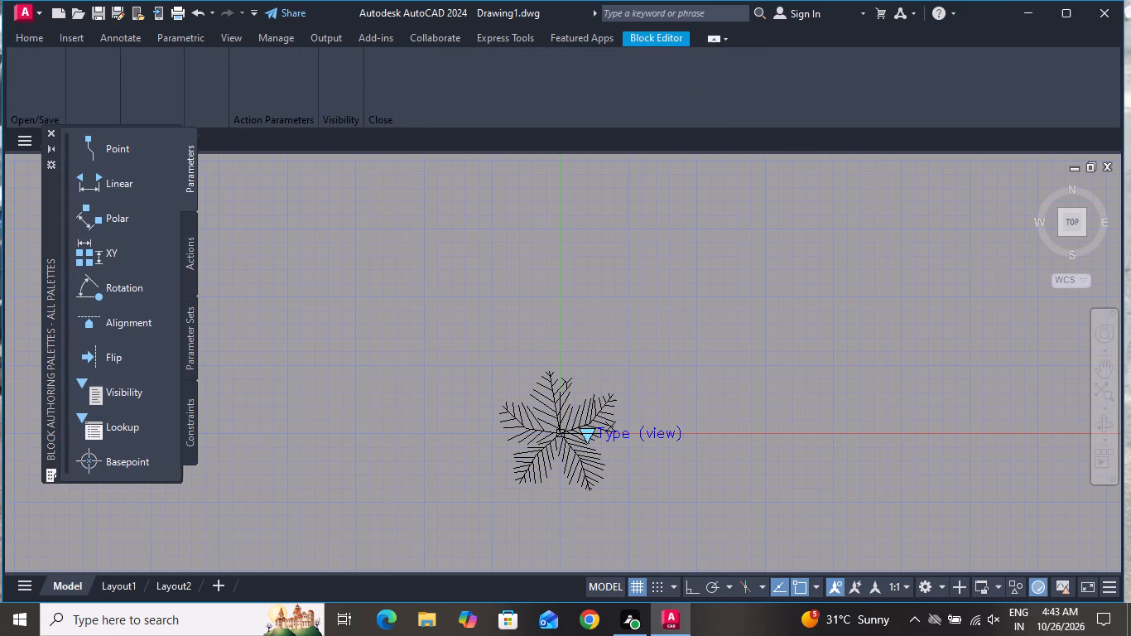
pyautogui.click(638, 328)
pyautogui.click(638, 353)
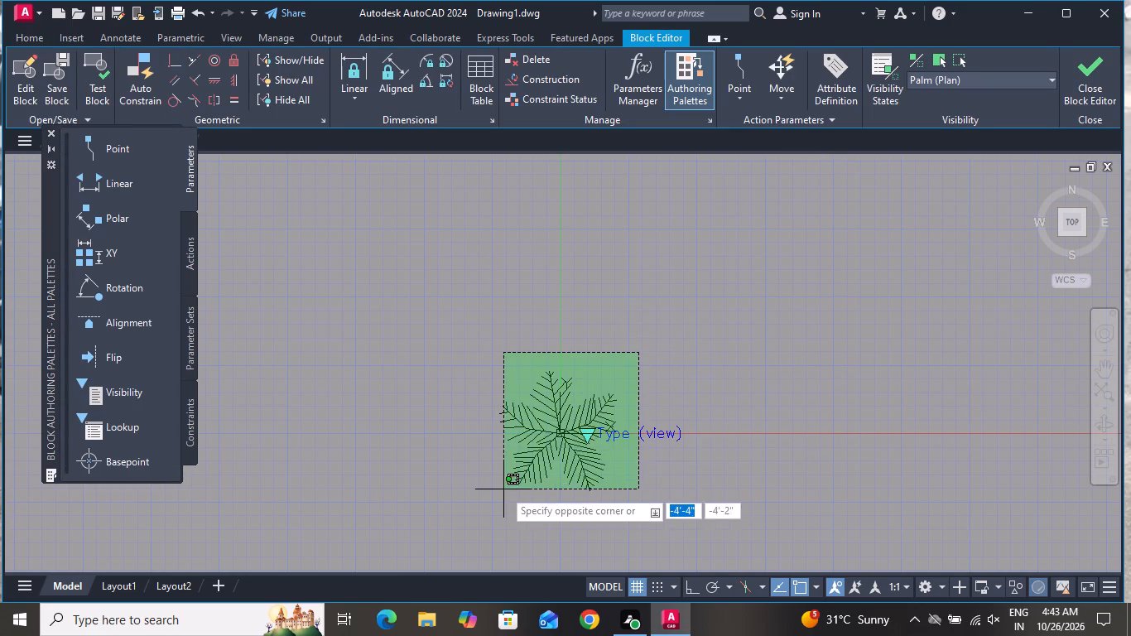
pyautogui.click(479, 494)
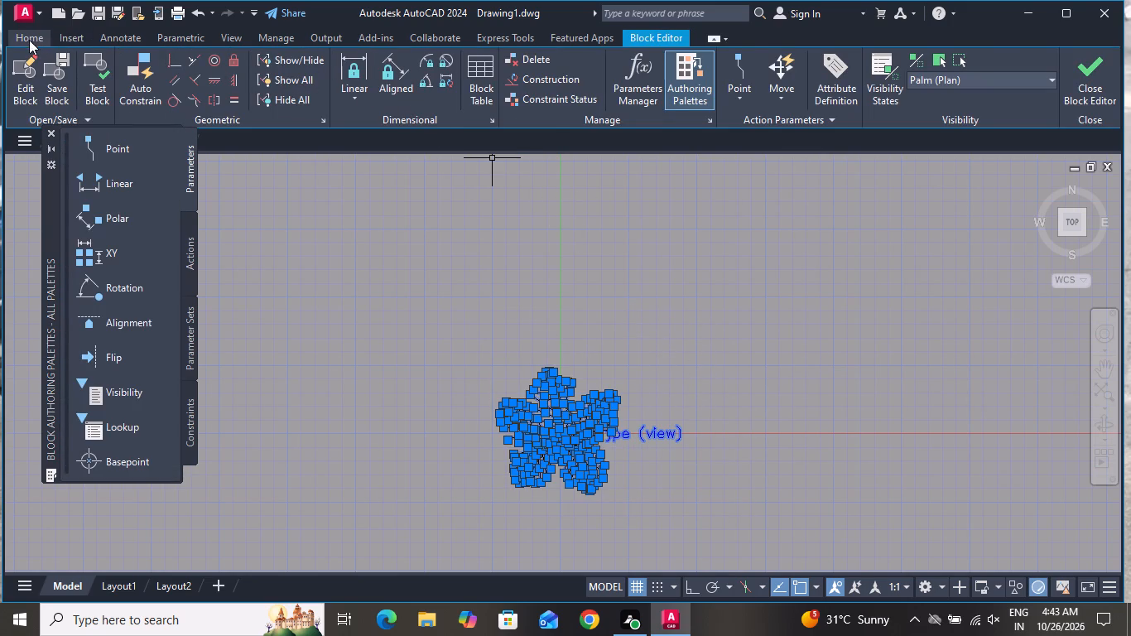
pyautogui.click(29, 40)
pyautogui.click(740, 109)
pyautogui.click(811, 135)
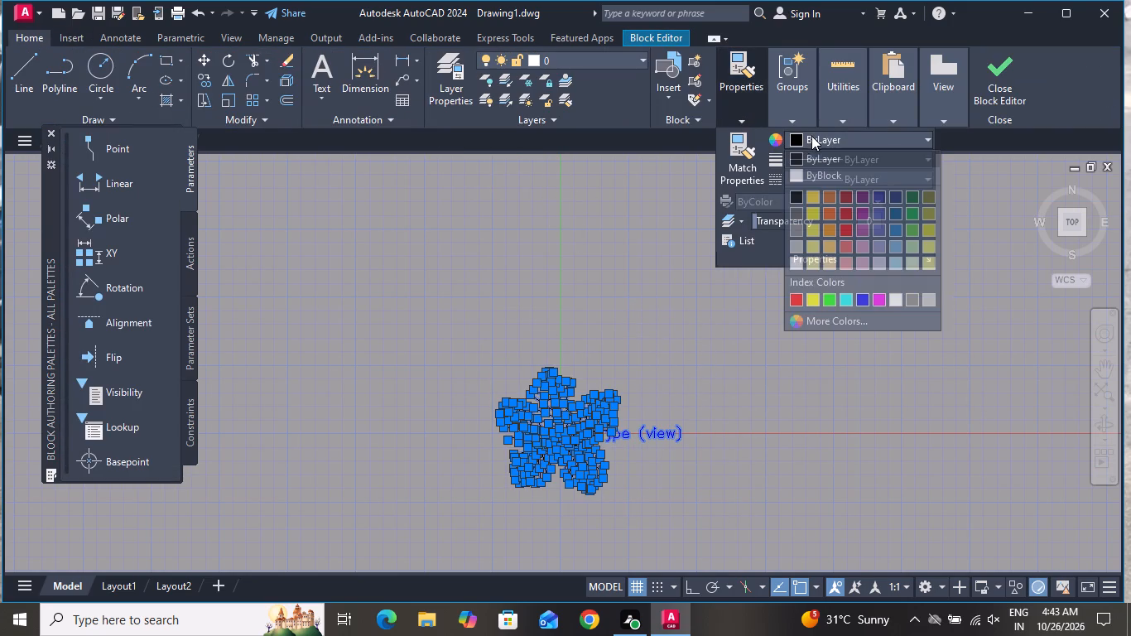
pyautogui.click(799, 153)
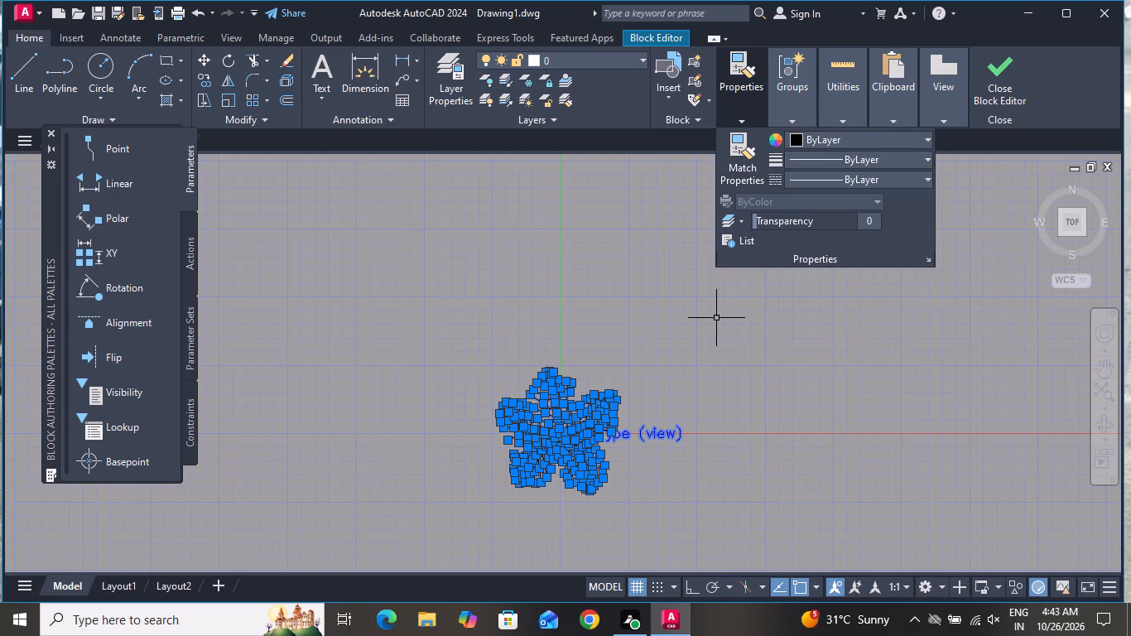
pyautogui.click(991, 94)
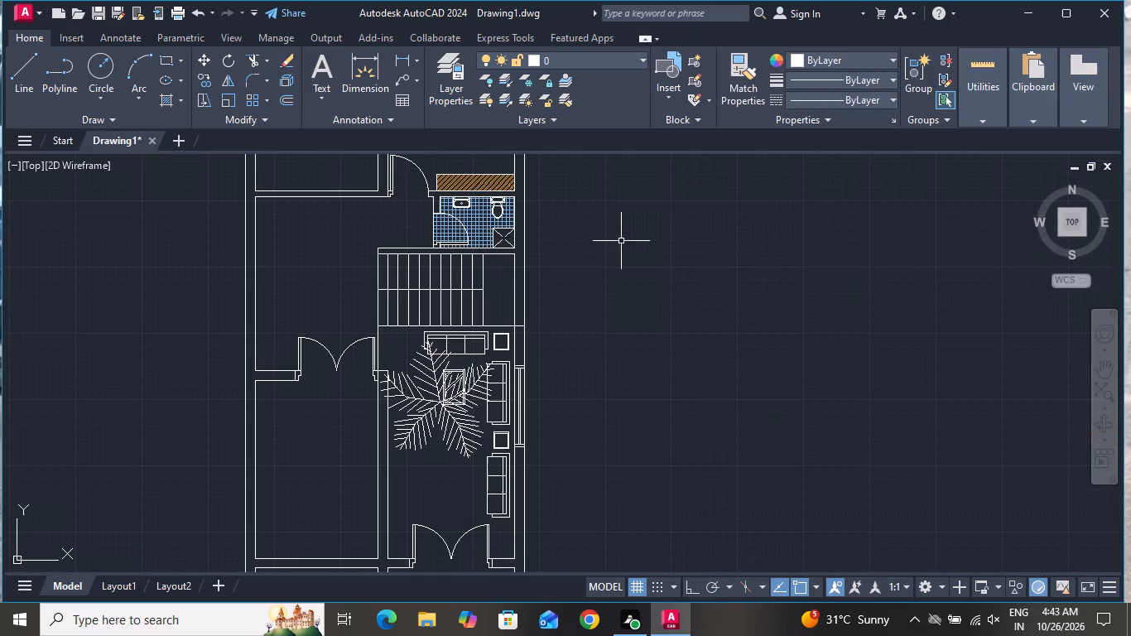
# Scale the tree block down about its center to roughly a third of the center table's width.
pyautogui.scroll(2, 445, 407)
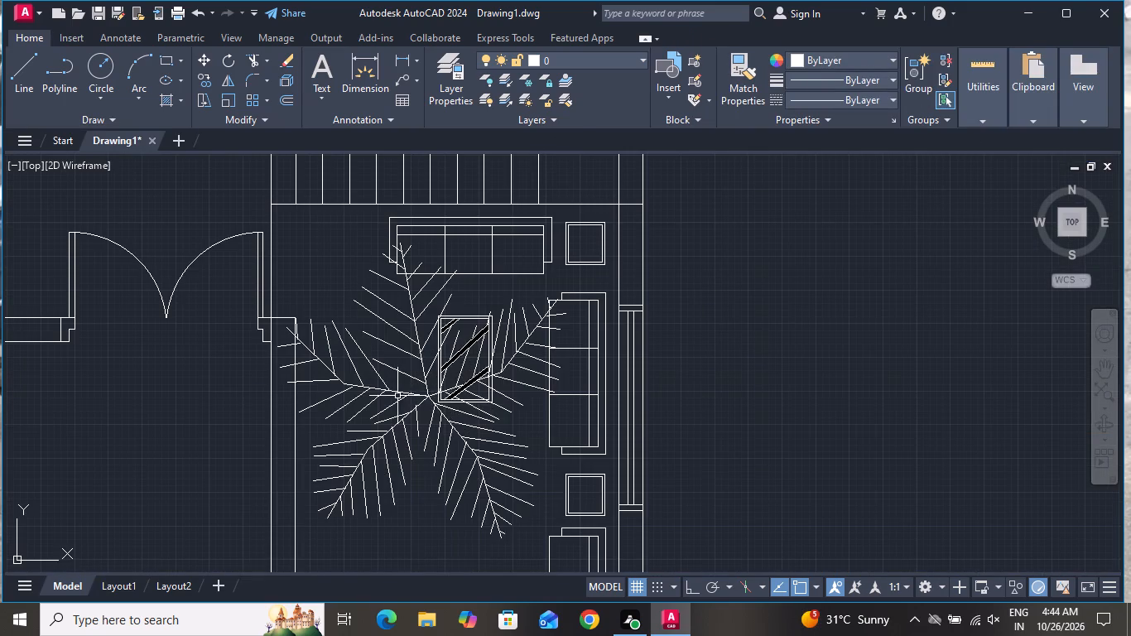
pyautogui.click(397, 395)
pyautogui.click(223, 96)
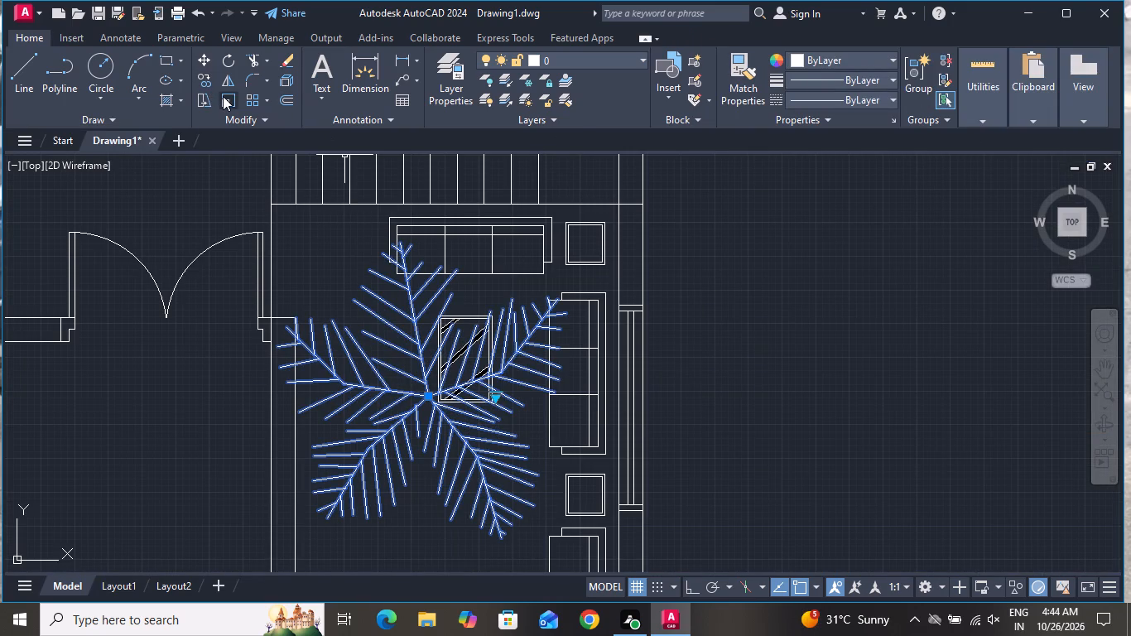
pyautogui.click(431, 387)
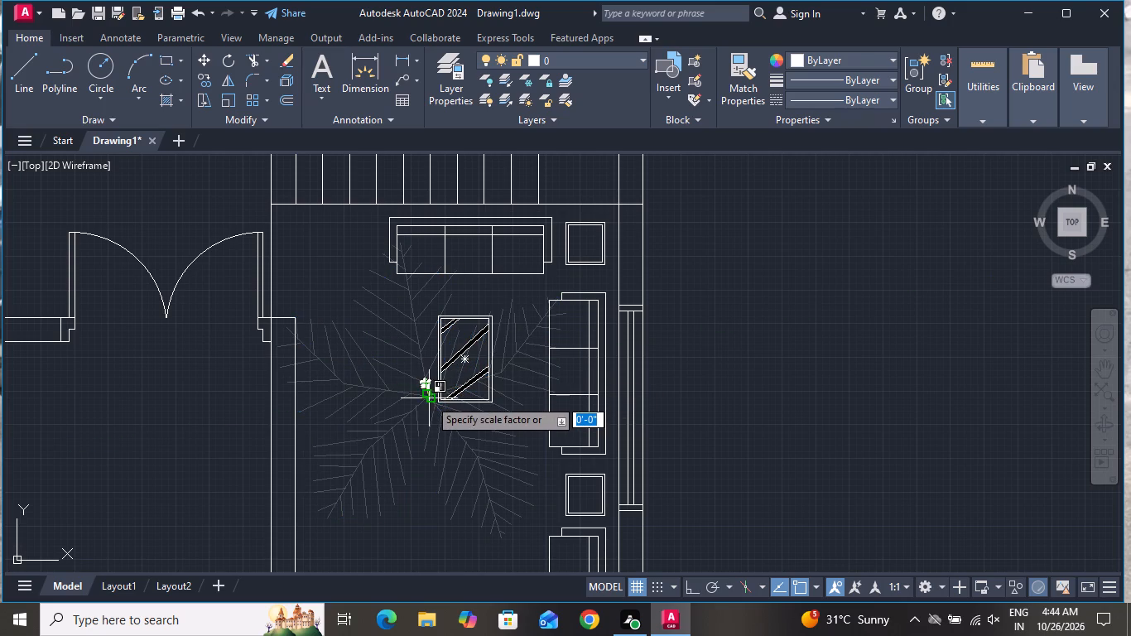
pyautogui.click(429, 402)
# Move the small plant about 1'-8" east and 3" south, onto the center table's inner southeast corner.
pyautogui.scroll(2, 434, 388)
pyautogui.click(418, 377)
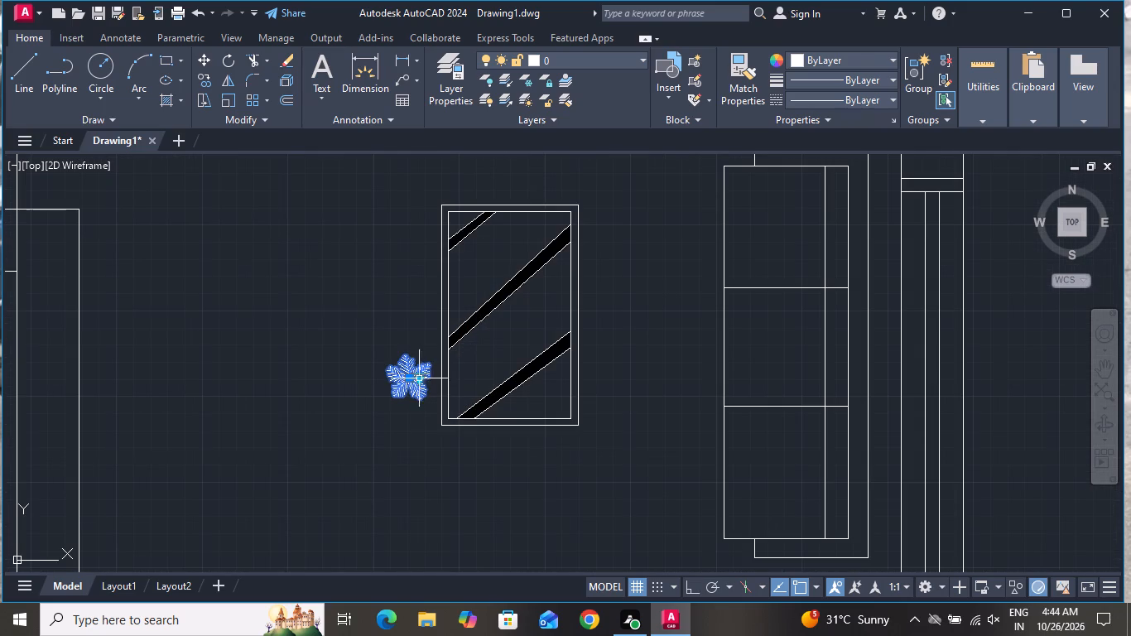
pyautogui.click(205, 61)
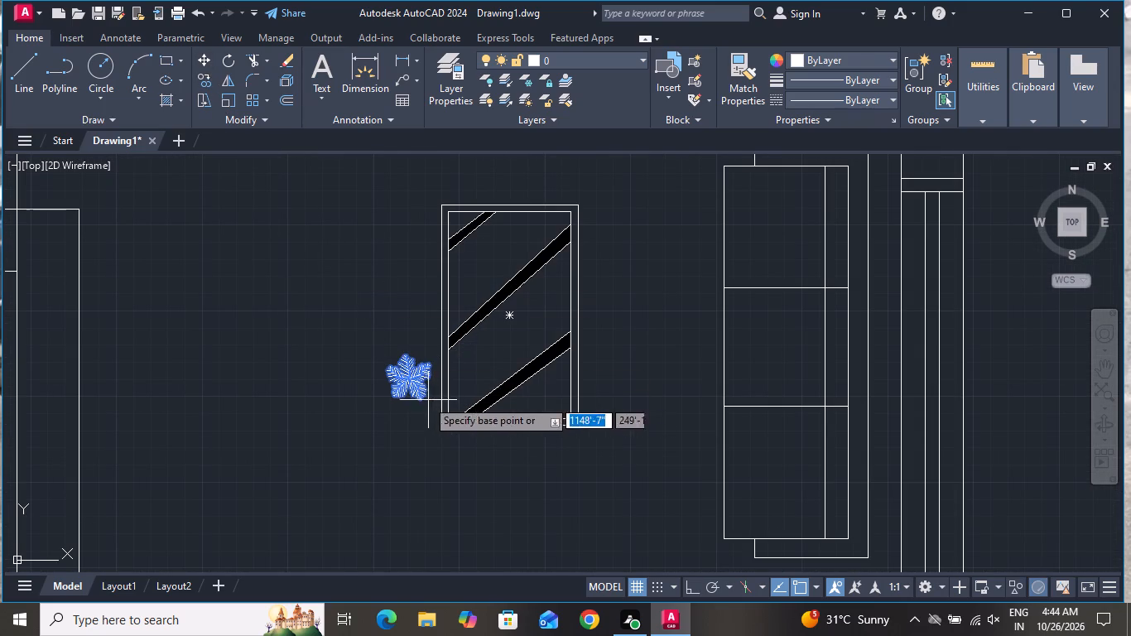
pyautogui.click(418, 386)
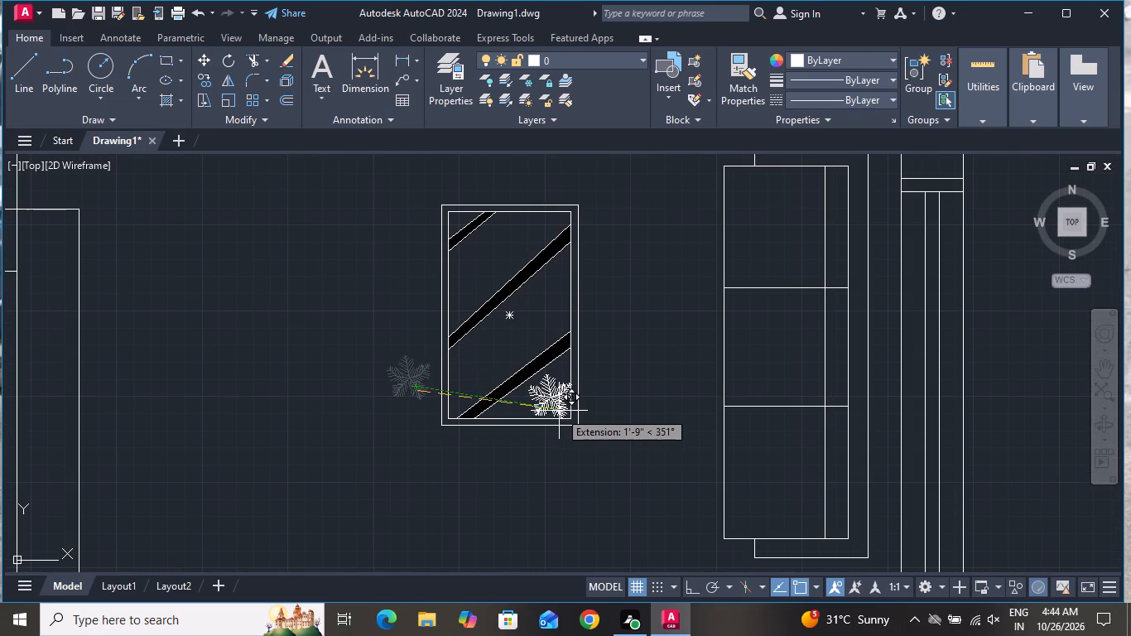
pyautogui.scroll(2, 560, 412)
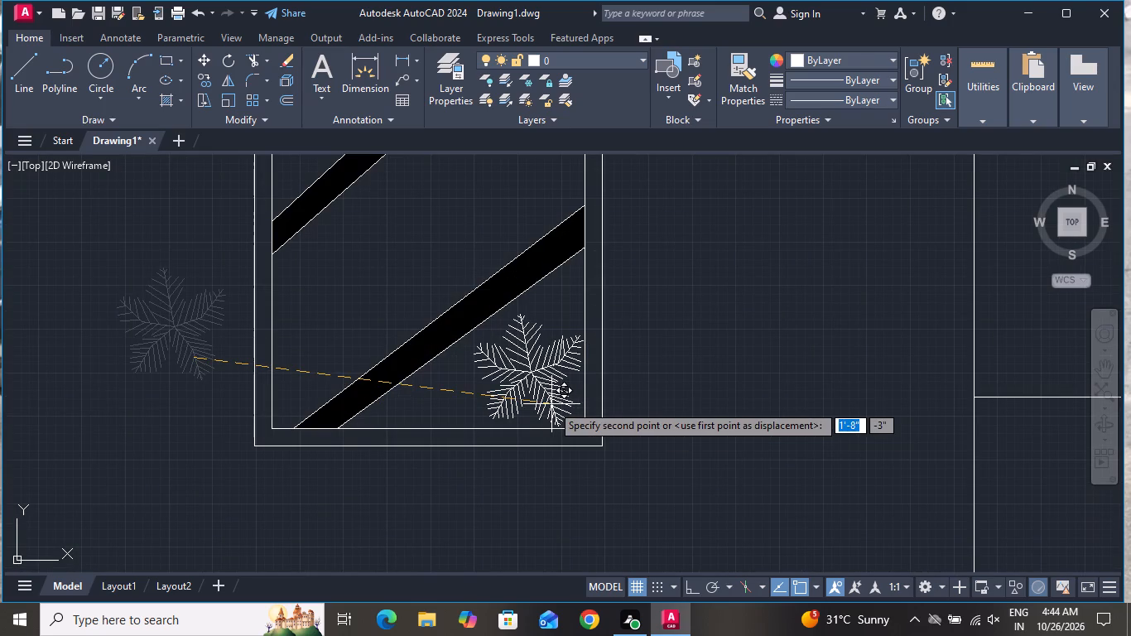
pyautogui.click(550, 403)
pyautogui.scroll(-3, 592, 411)
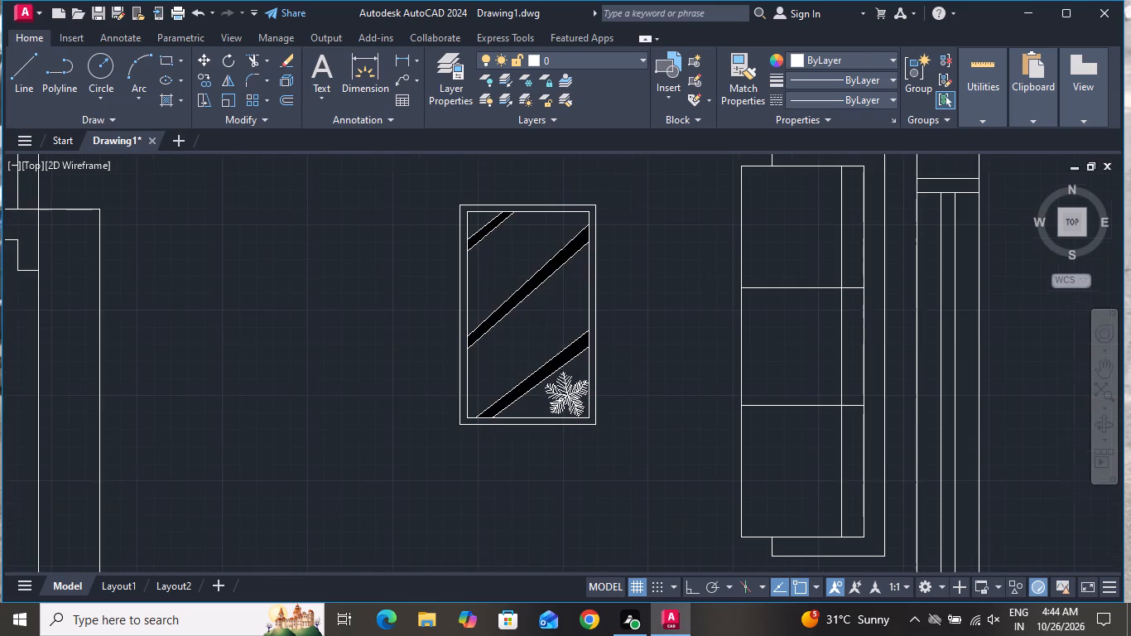
pyautogui.scroll(-1, 669, 364)
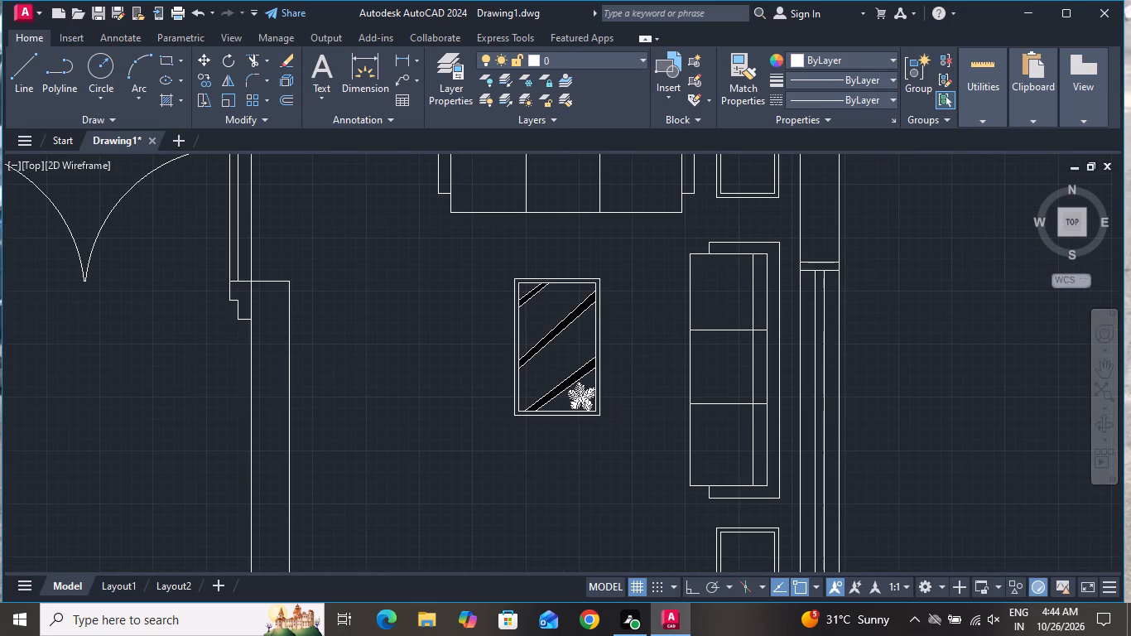
# Copy the center table with its plant about 1' east and 7' south, beside the southern sofa.
pyautogui.click(638, 291)
pyautogui.click(544, 424)
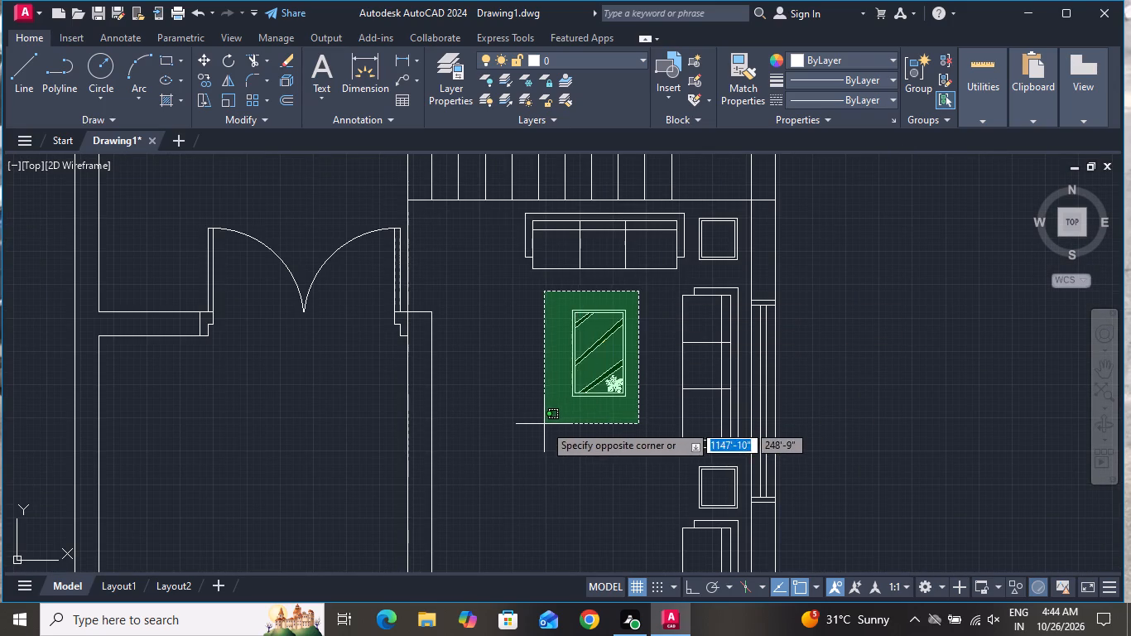
pyautogui.click(211, 82)
pyautogui.scroll(-1, 728, 273)
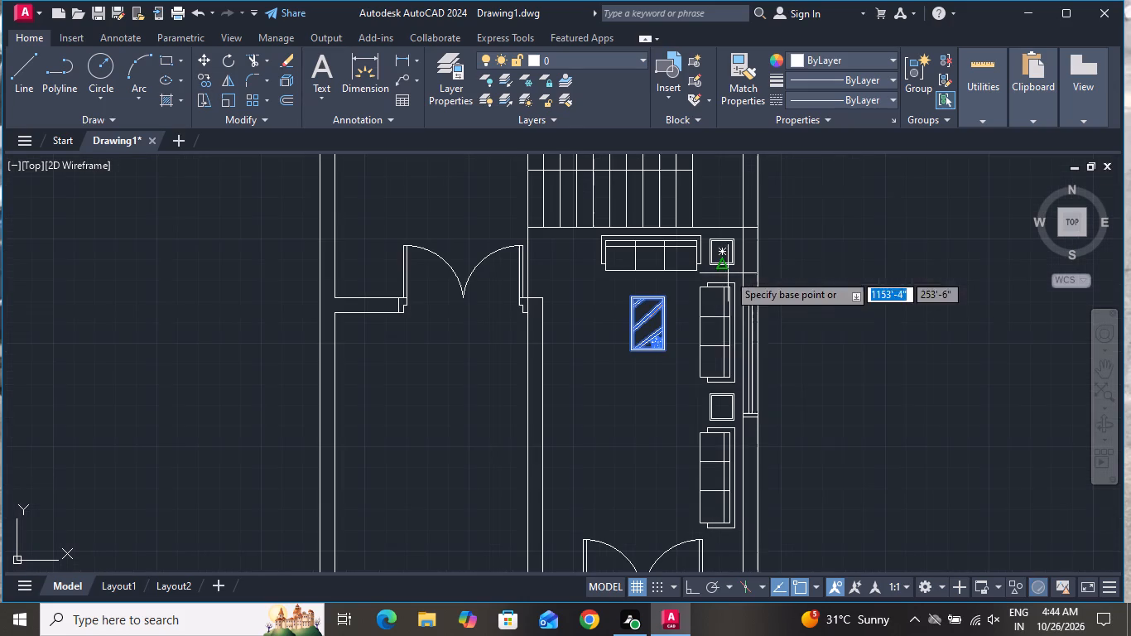
pyautogui.click(643, 354)
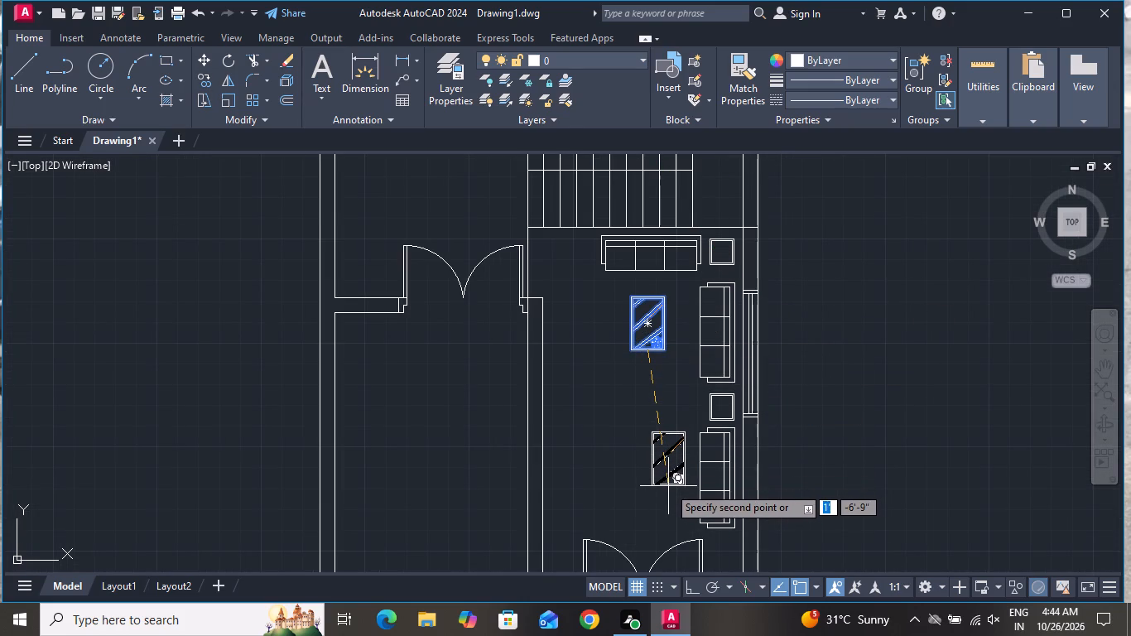
pyautogui.click(668, 498)
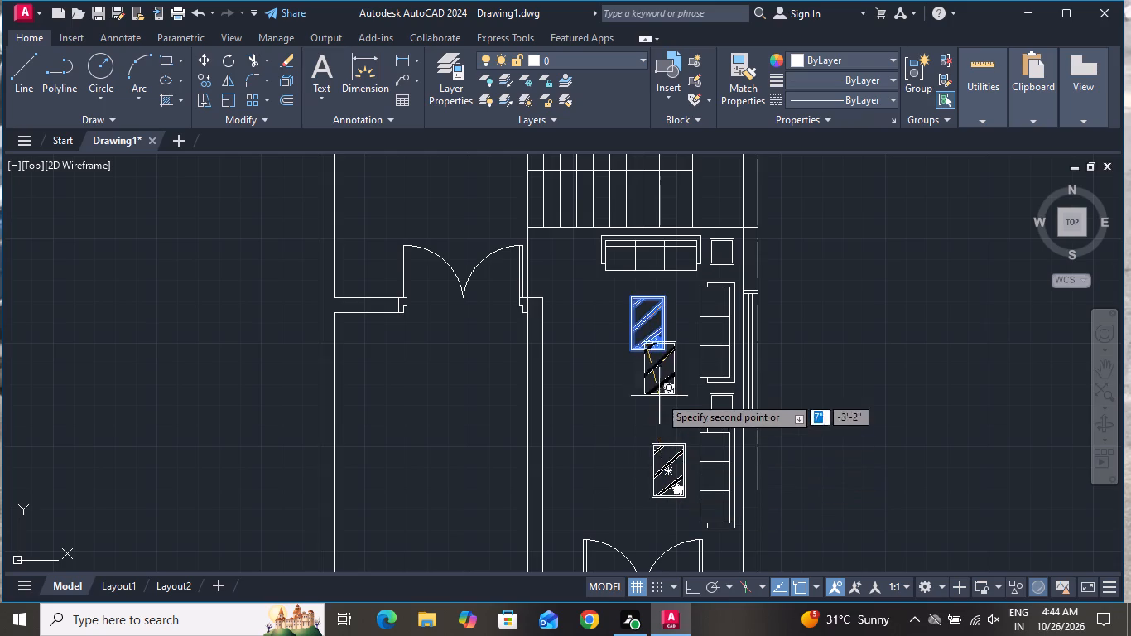
pyautogui.rightClick(619, 430)
pyautogui.click(662, 225)
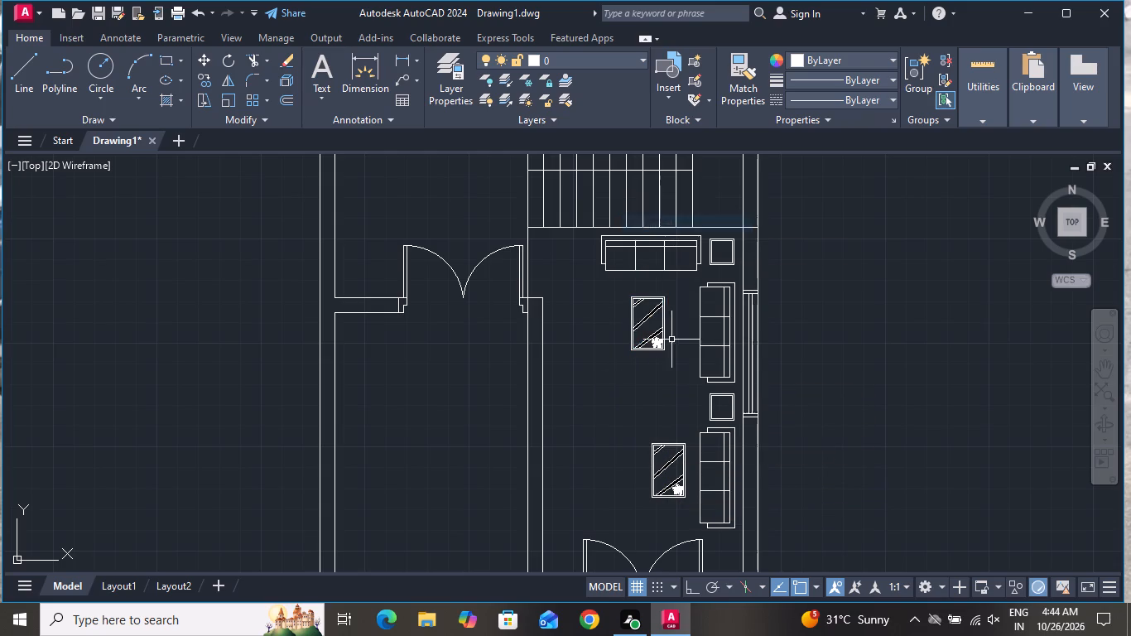
# Move the original center table and plant about 1'-1" east and 5" south, closer to the northern sofa along the east wall.
pyautogui.click(678, 288)
pyautogui.click(619, 378)
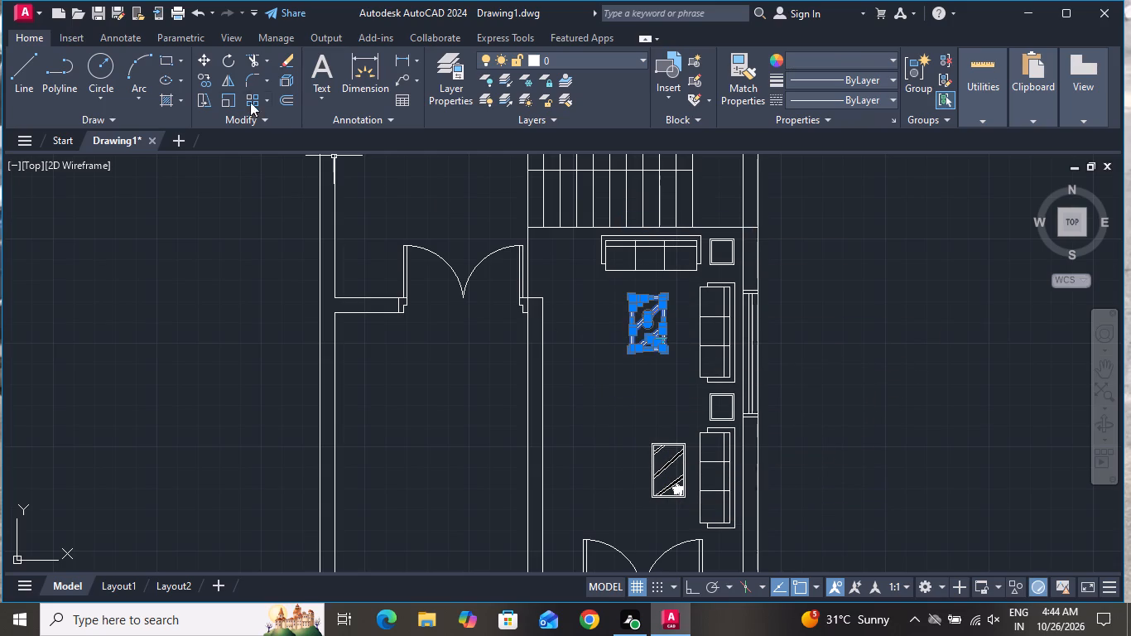
pyautogui.click(202, 60)
pyautogui.click(648, 328)
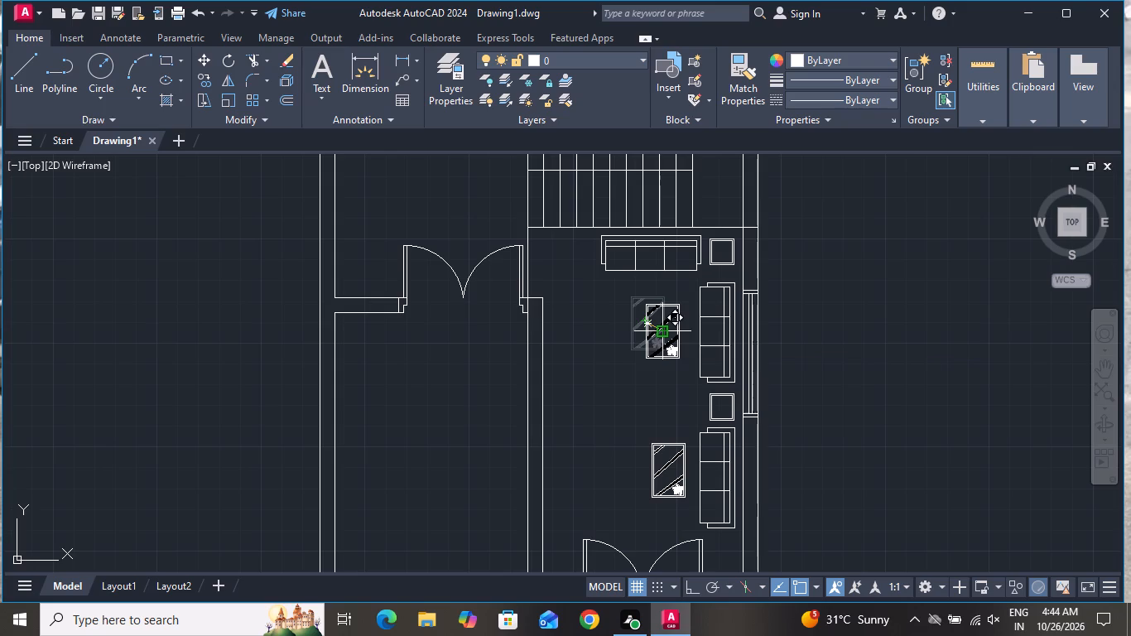
pyautogui.scroll(1, 670, 332)
pyautogui.click(669, 331)
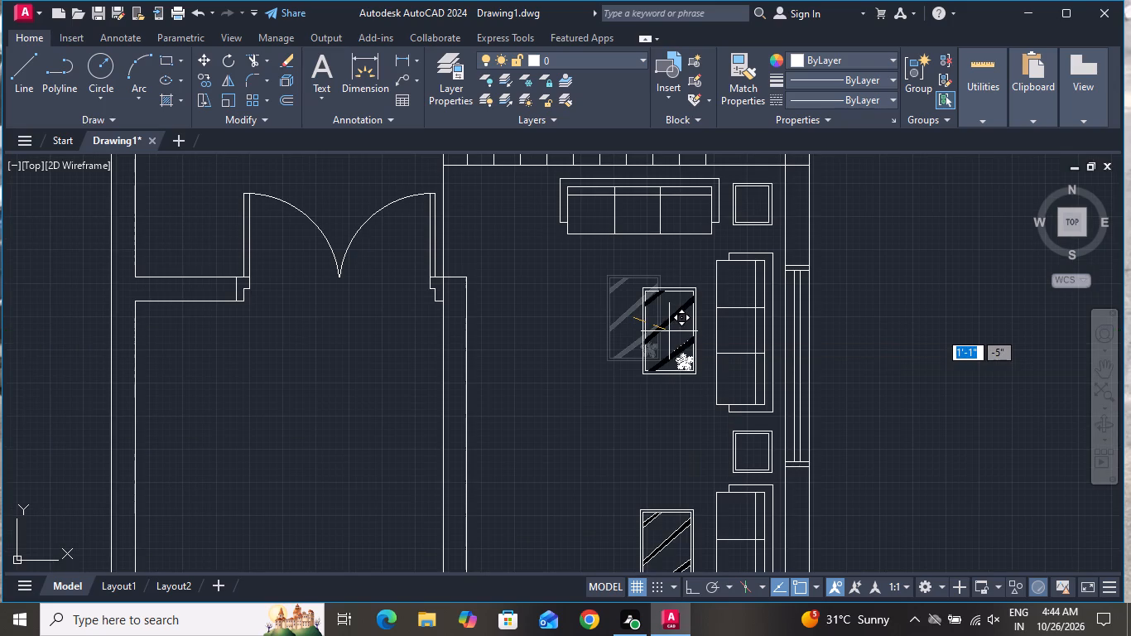
# Draw a narrow rectangular TV unit against the living room's west wall, opposite the sofas.
pyautogui.scroll(-2, 669, 331)
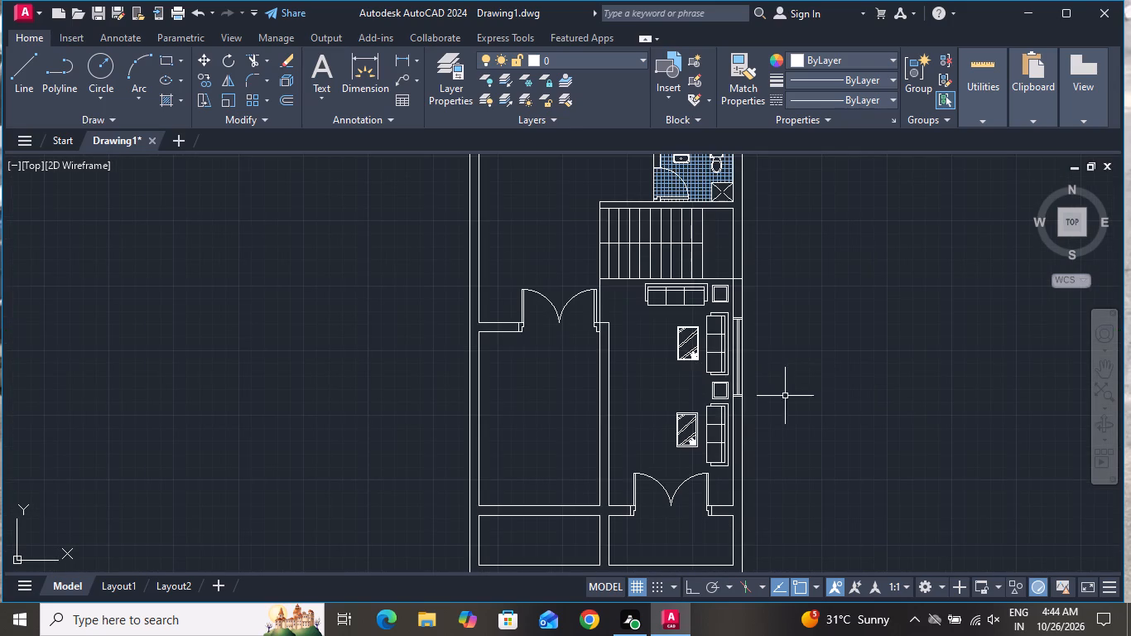
pyautogui.scroll(-1, 835, 395)
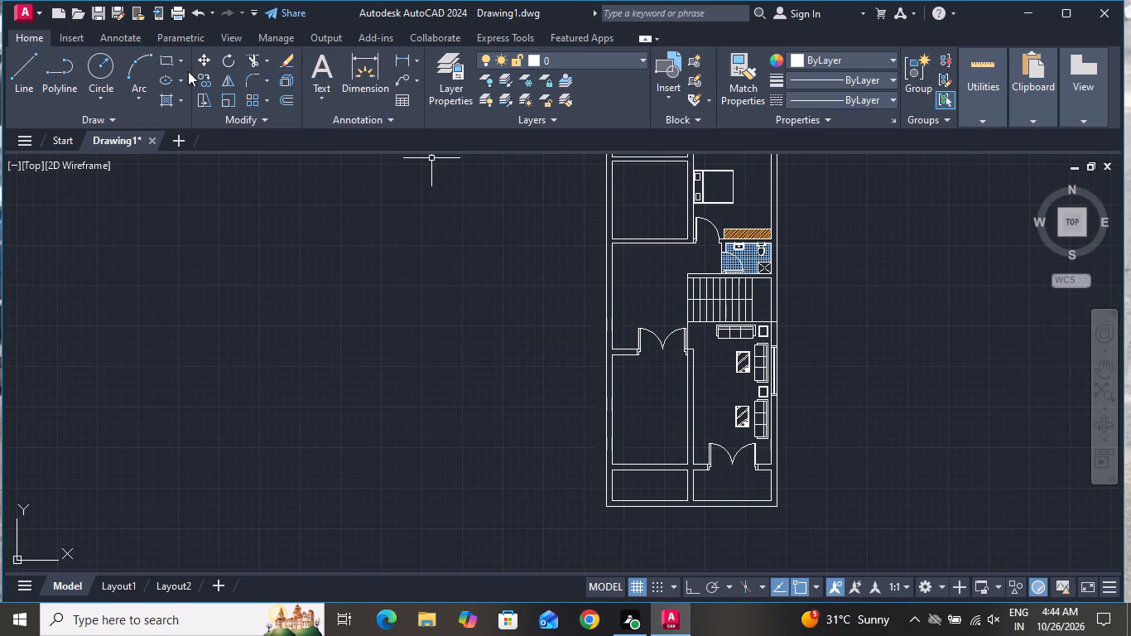
pyautogui.click(170, 61)
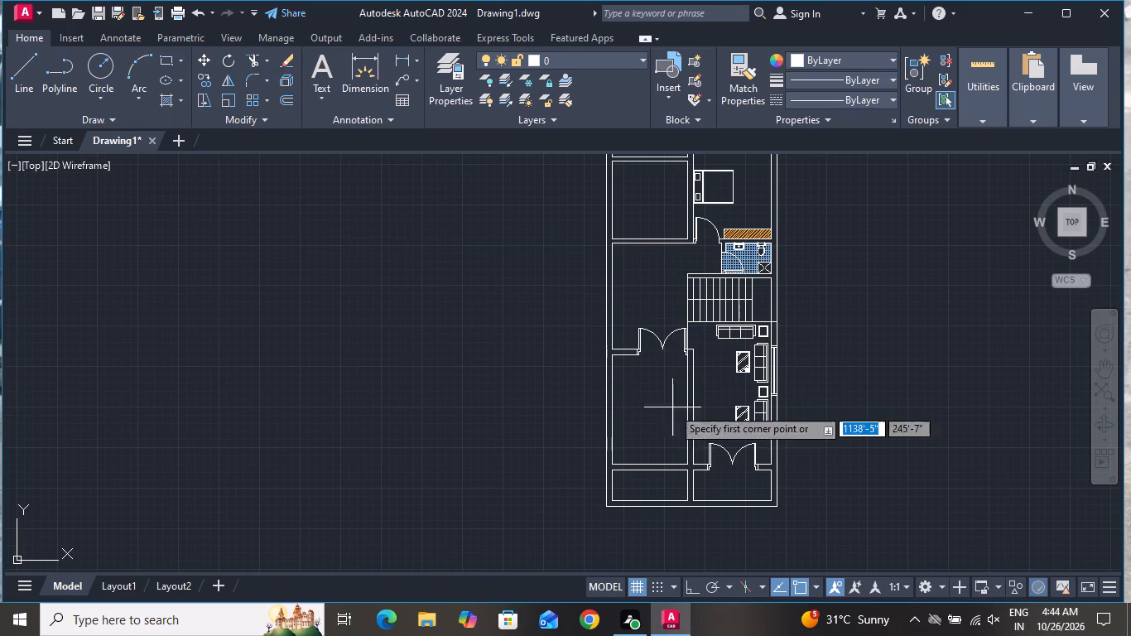
pyautogui.scroll(1, 869, 455)
pyautogui.scroll(1, 579, 334)
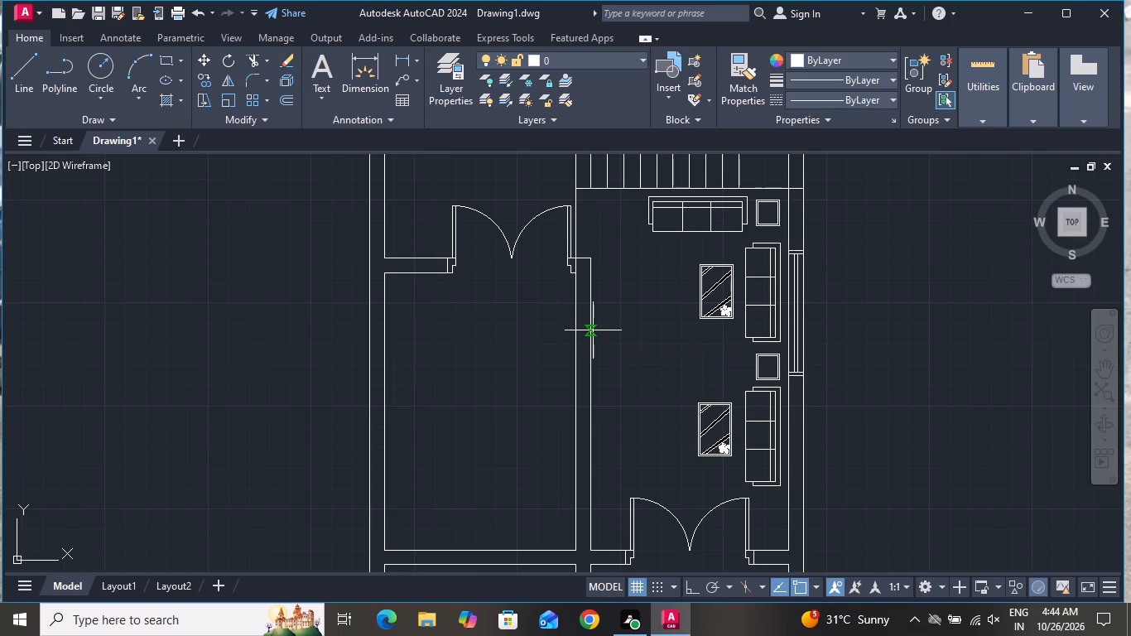
pyautogui.click(590, 331)
pyautogui.click(612, 426)
# Draw a thin vertical rectangle about 2" by 4' inside the TV unit, near its east edge, as the screen.
pyautogui.click(162, 64)
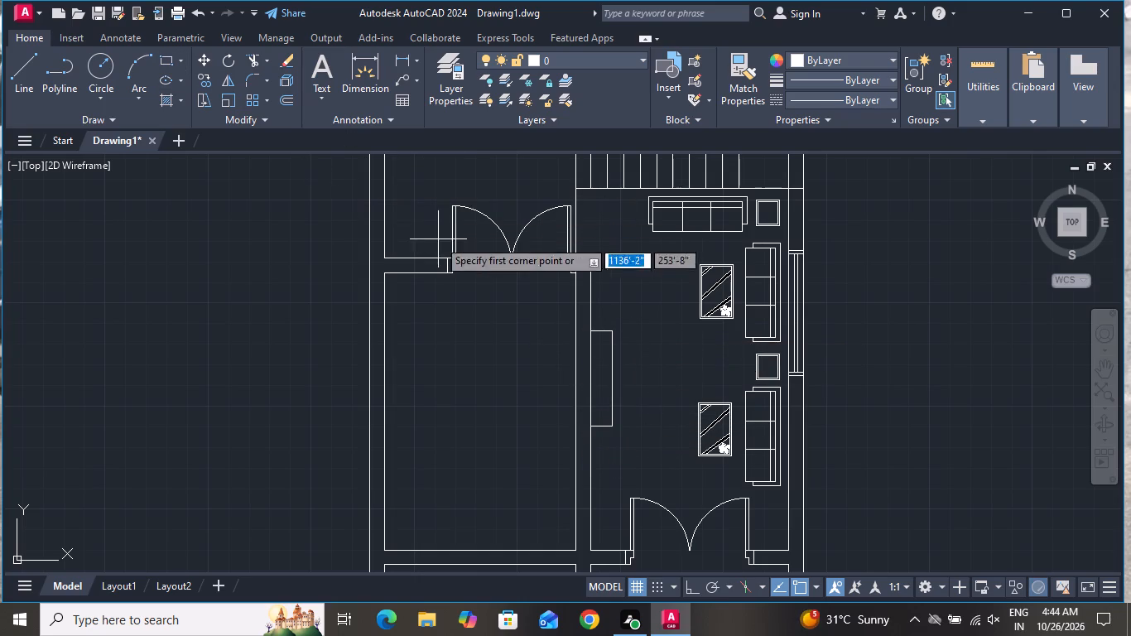
pyautogui.scroll(-3, 587, 382)
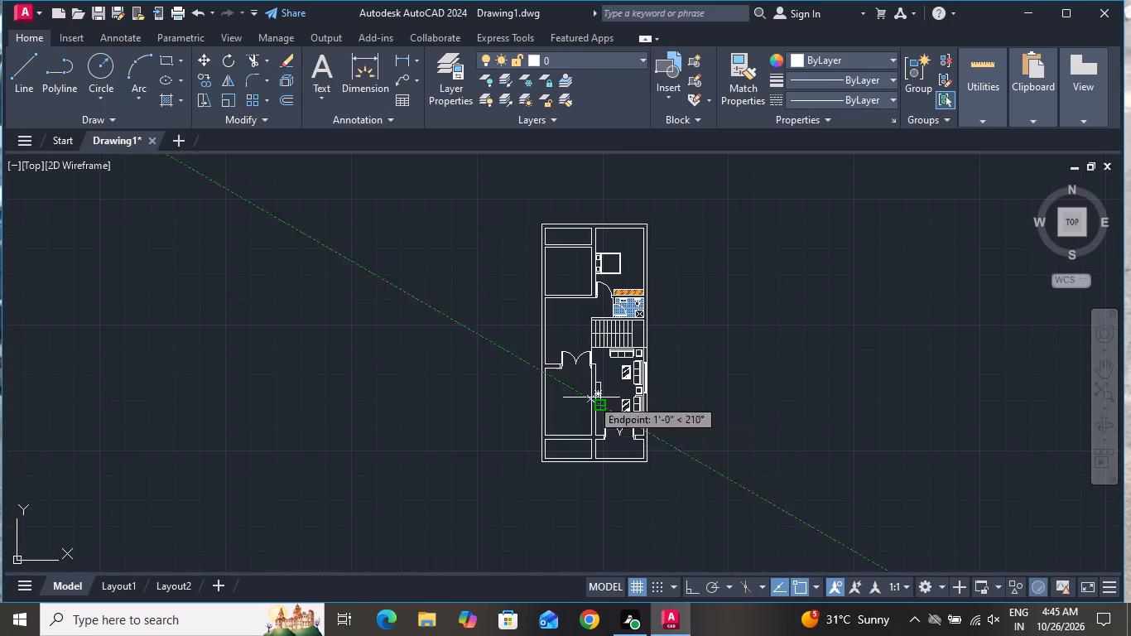
pyautogui.scroll(5, 593, 384)
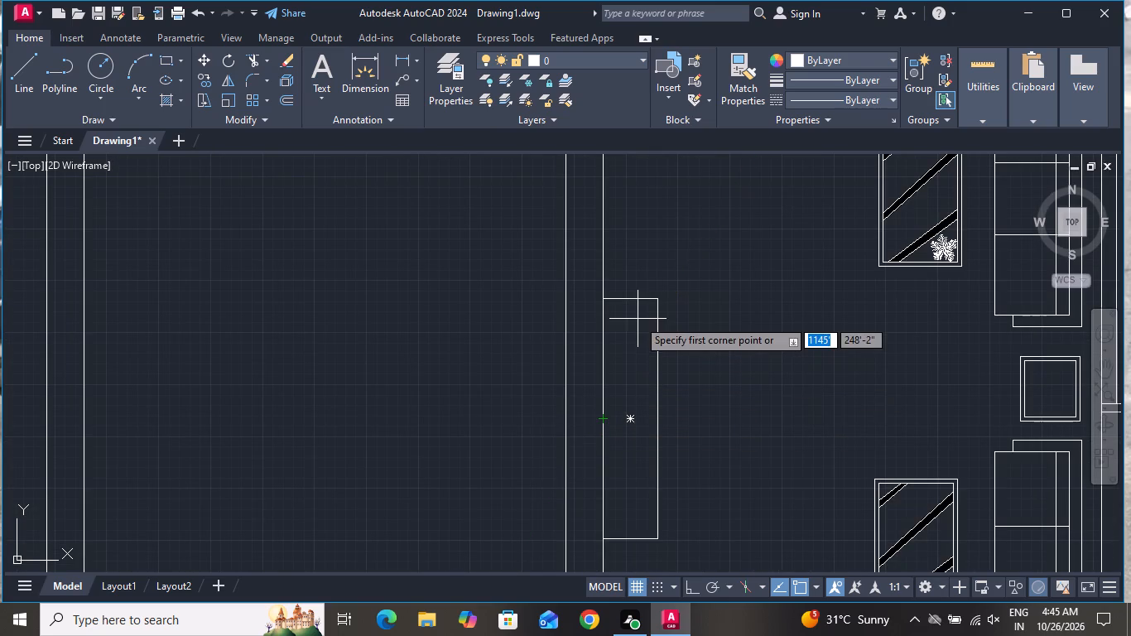
pyautogui.click(647, 316)
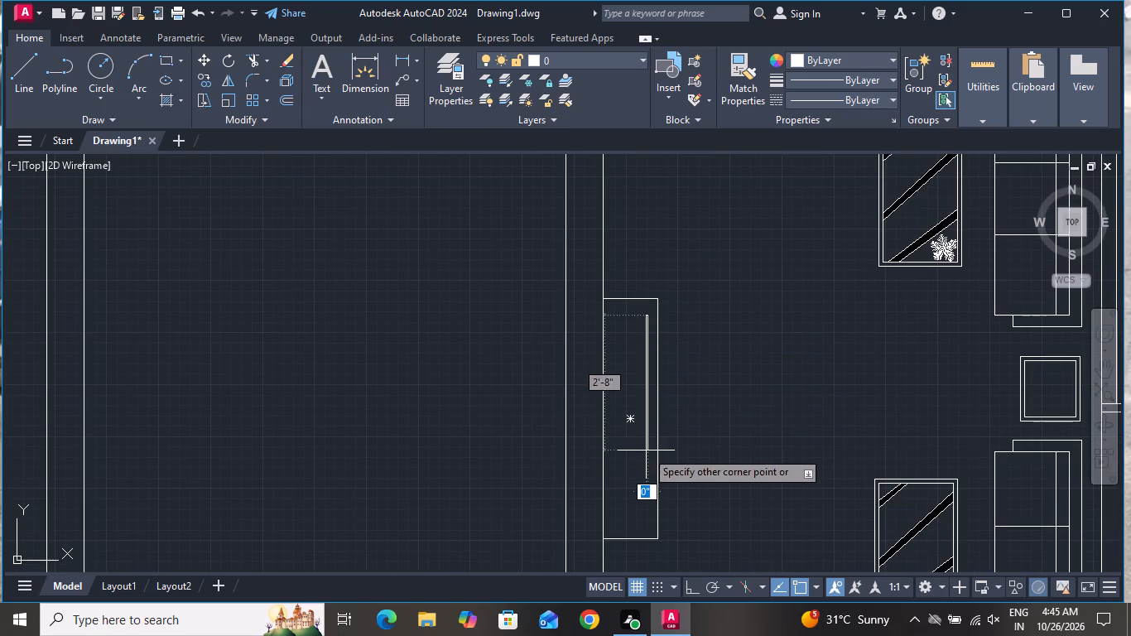
pyautogui.click(640, 518)
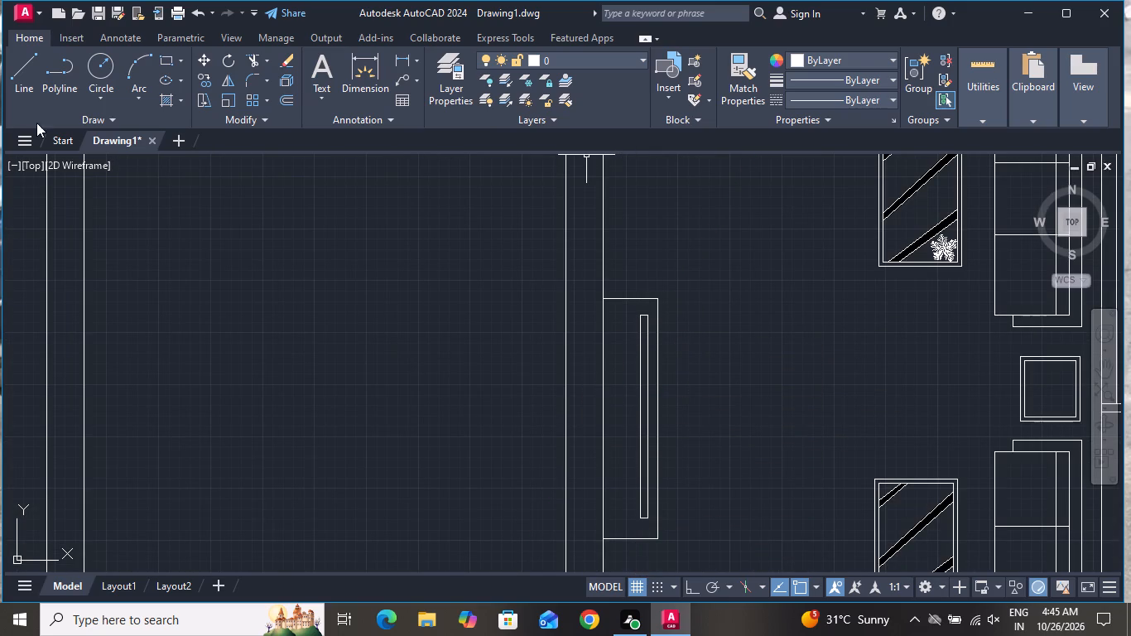
# With Ortho on, outline the television's tapered back on the screen's west side, with 3" angled ends and a vertical line about 3'-7" long.
pyautogui.click(15, 73)
pyautogui.scroll(2, 632, 320)
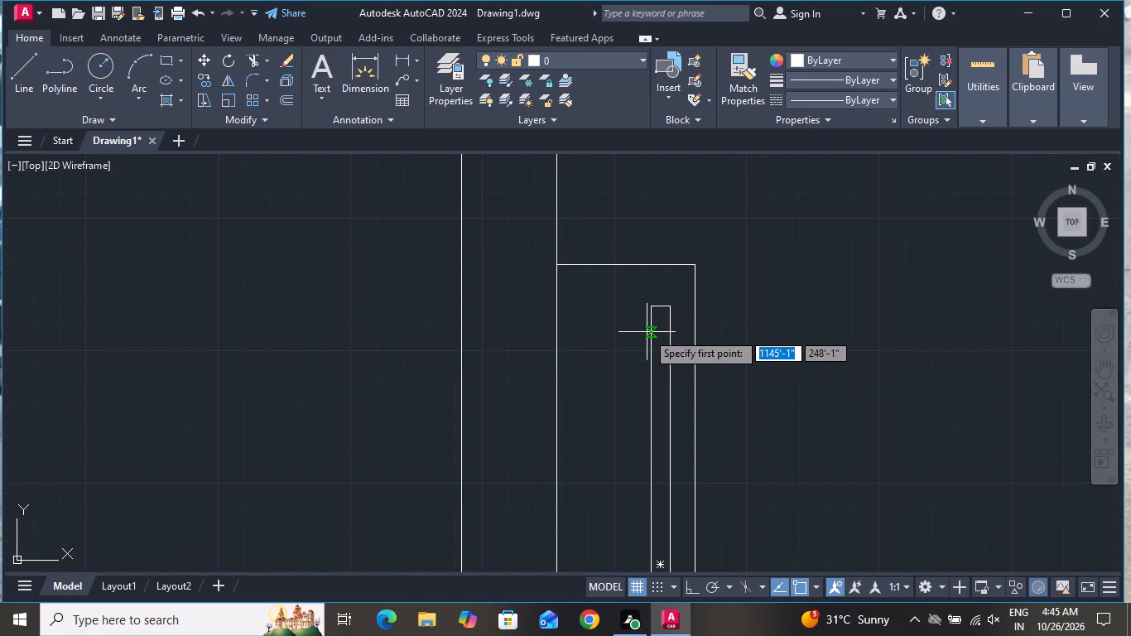
pyautogui.click(650, 346)
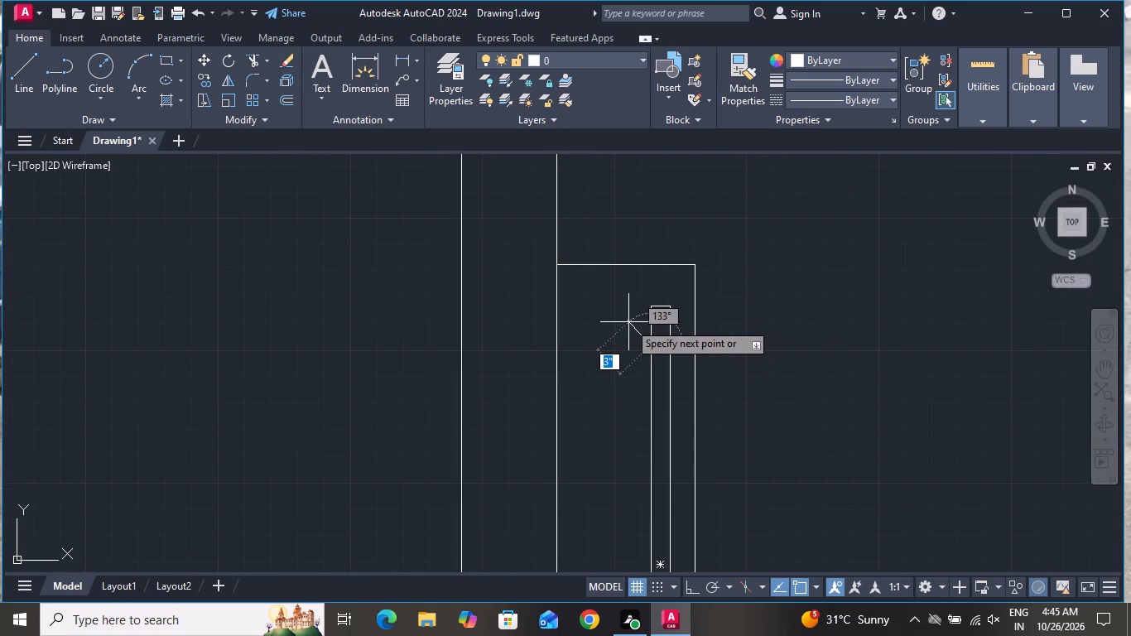
pyautogui.click(628, 326)
pyautogui.scroll(-3, 638, 362)
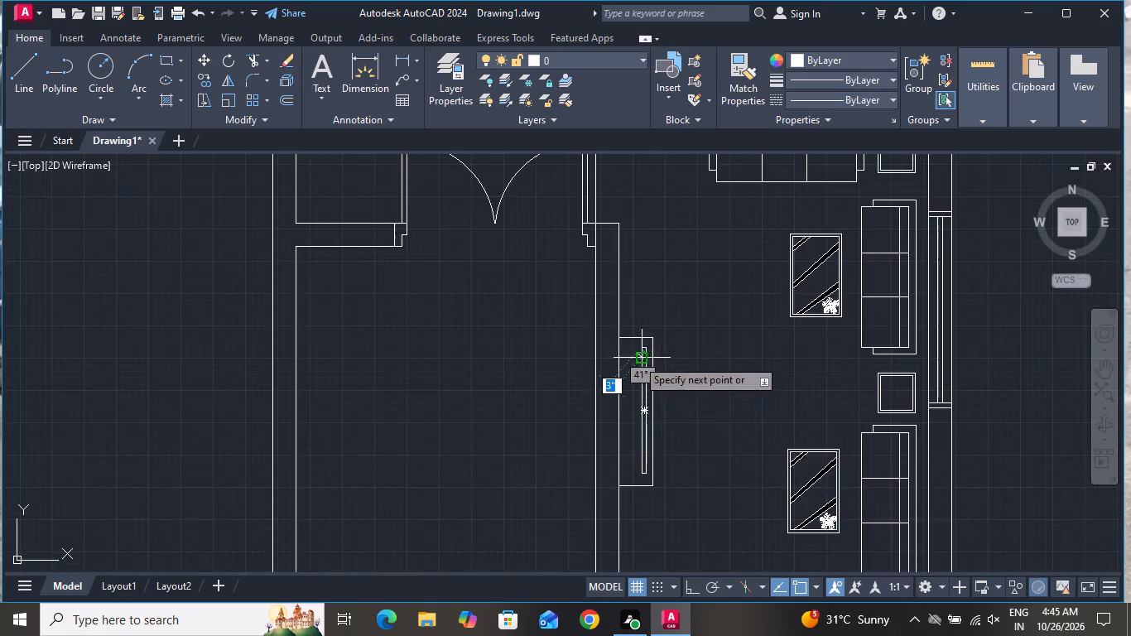
pyautogui.scroll(4, 603, 450)
pyautogui.scroll(-3, 739, 448)
pyautogui.scroll(3, 747, 470)
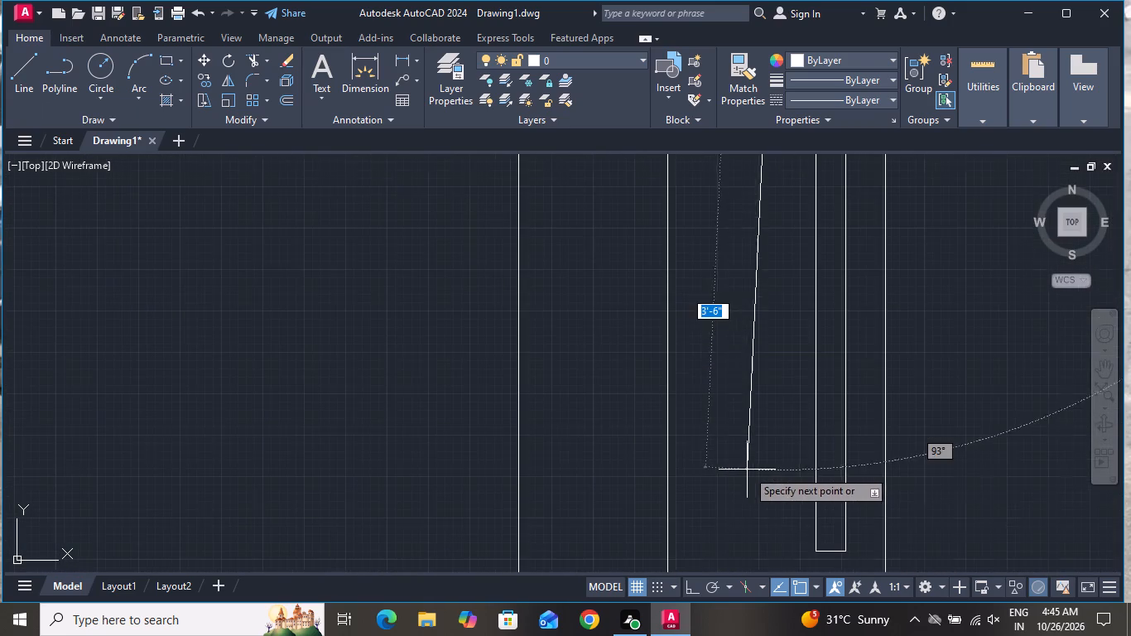
pyautogui.click(685, 584)
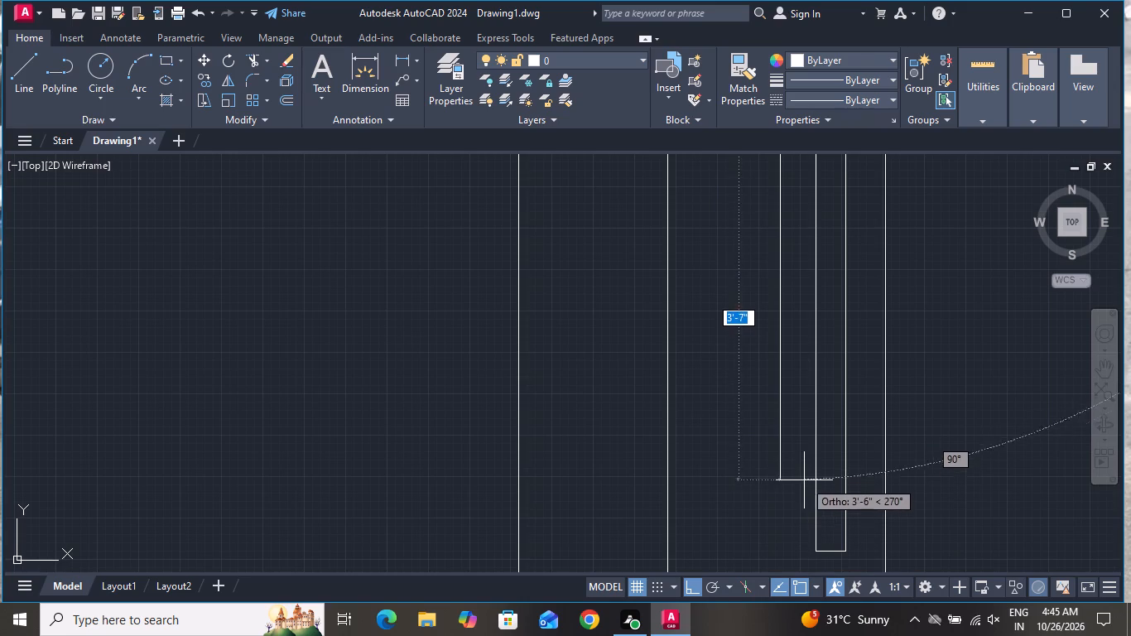
pyautogui.click(797, 507)
pyautogui.click(815, 457)
pyautogui.rightClick(815, 457)
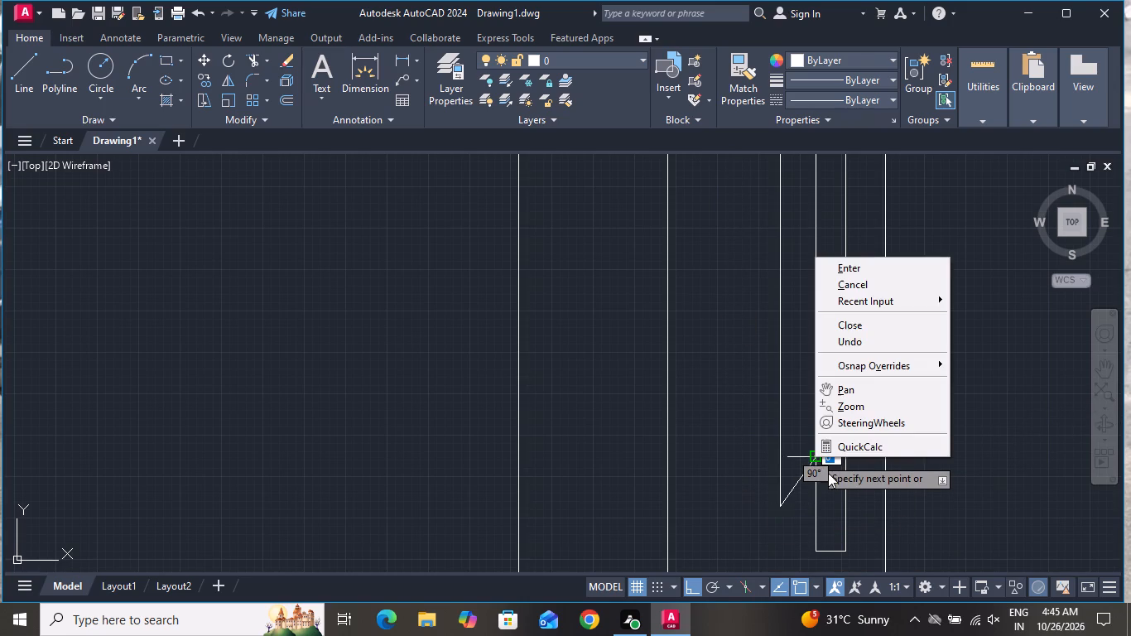
pyautogui.click(860, 289)
# Move the television screen and its tapered back west within the TV unit, closer to the wall.
pyautogui.scroll(-3, 809, 338)
pyautogui.scroll(1, 802, 195)
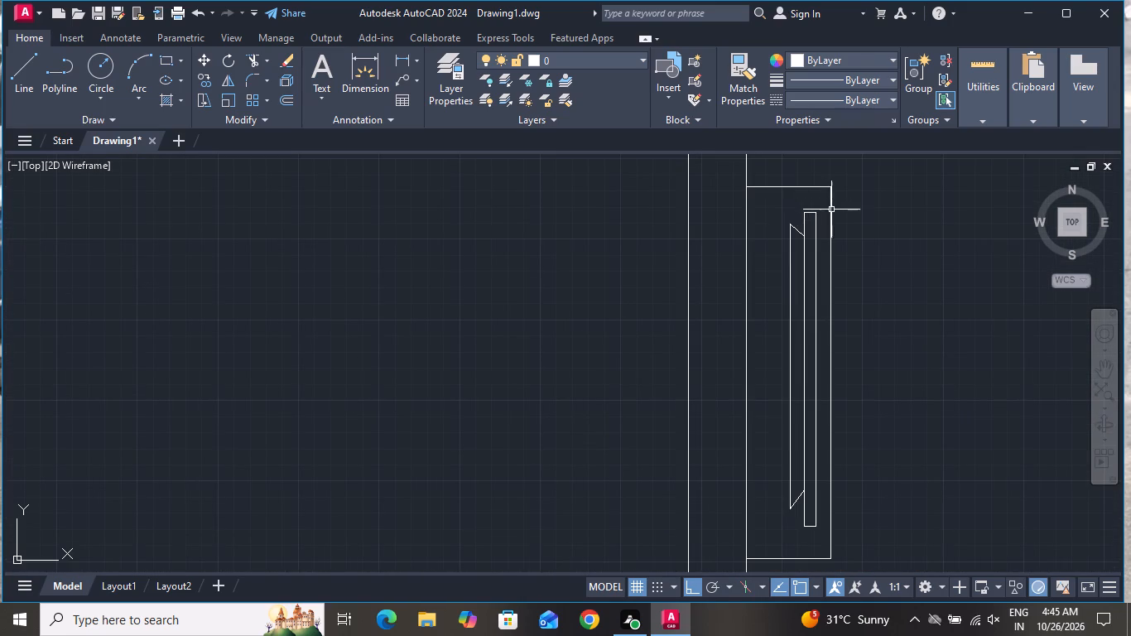
pyautogui.click(825, 205)
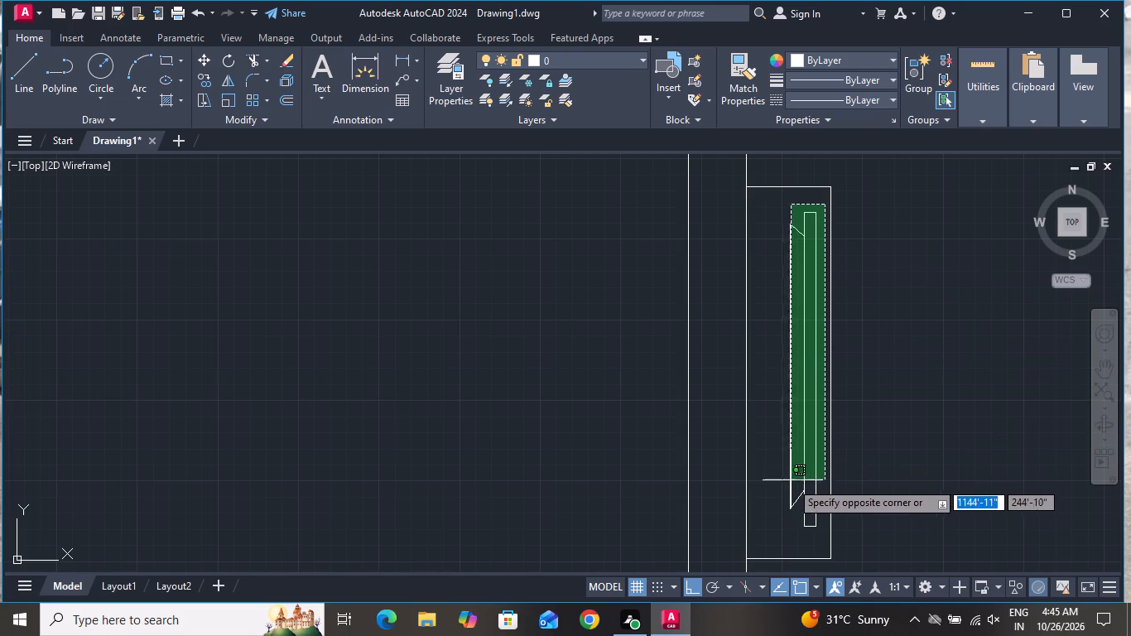
pyautogui.click(777, 537)
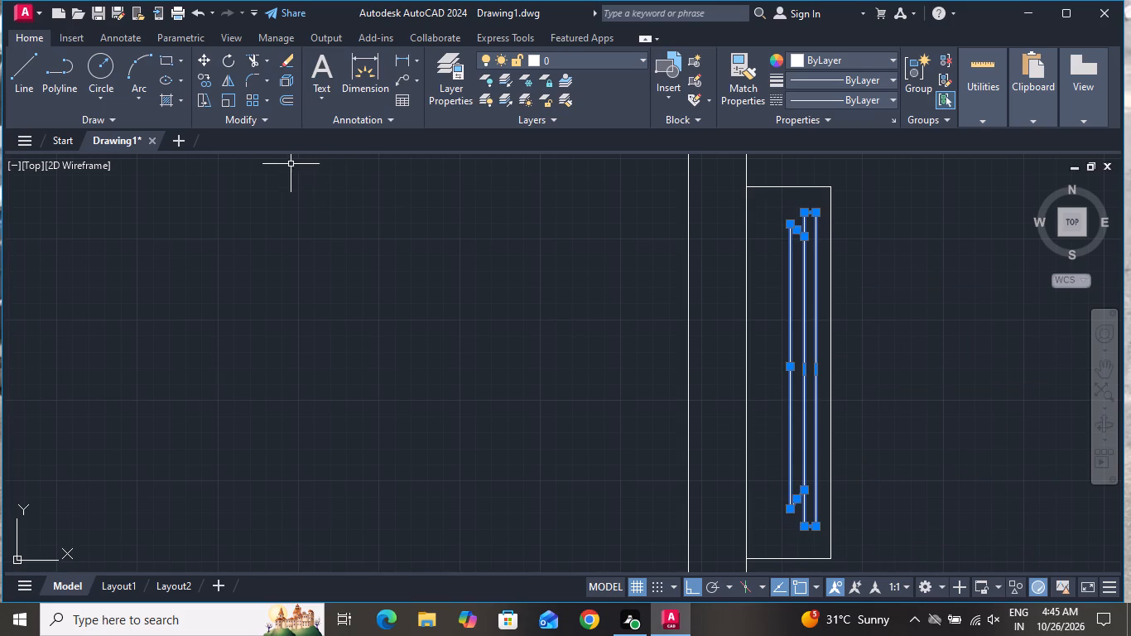
pyautogui.click(202, 57)
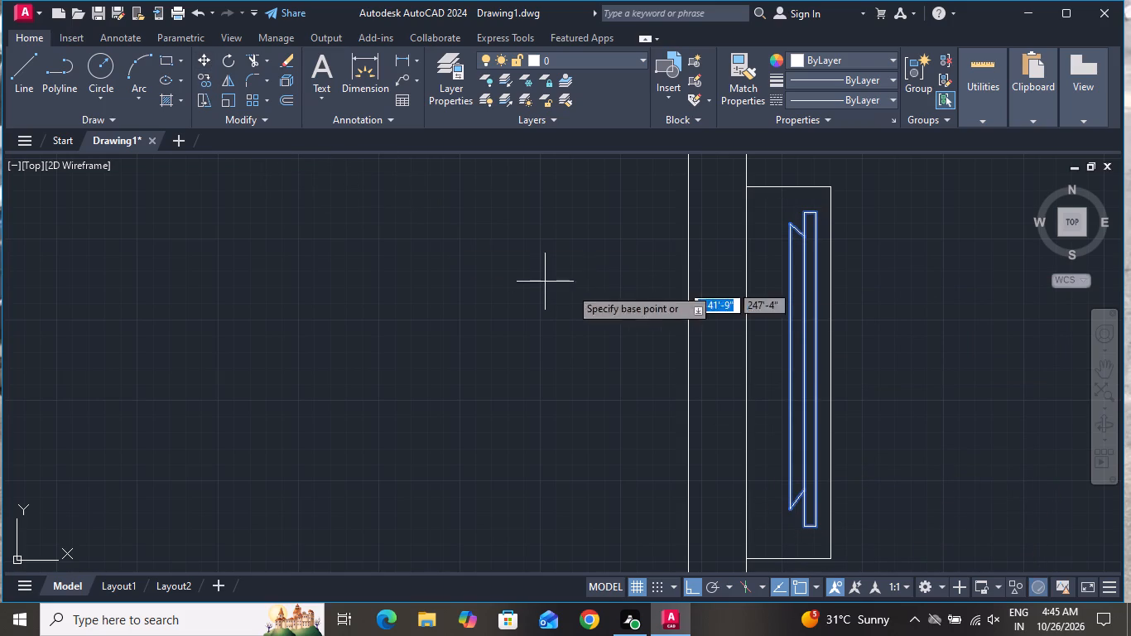
pyautogui.click(778, 343)
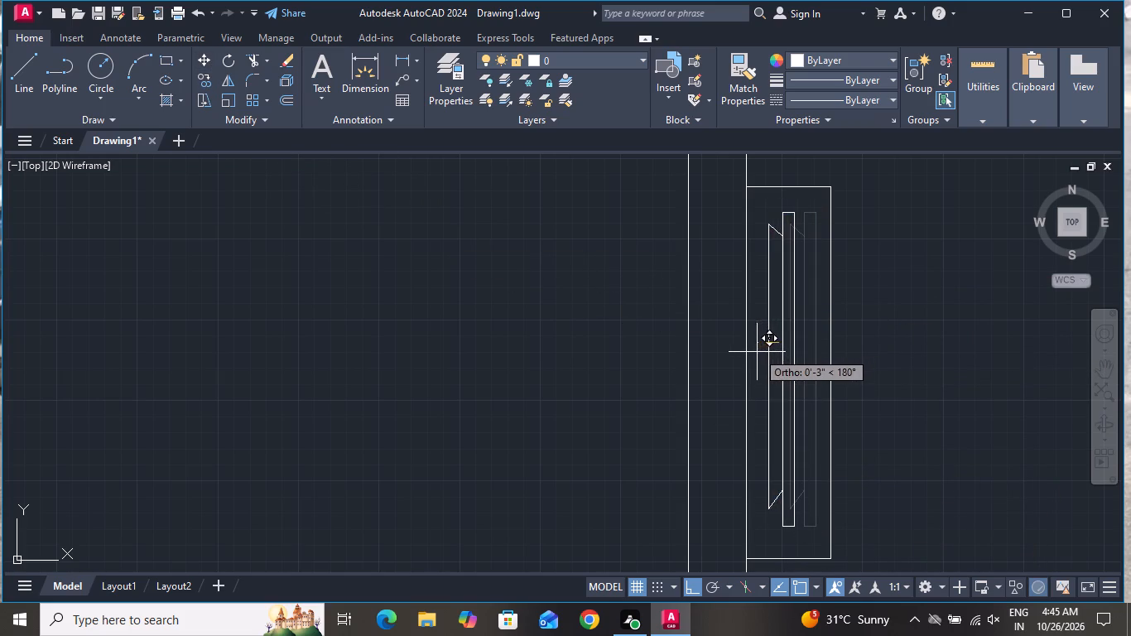
pyautogui.click(752, 354)
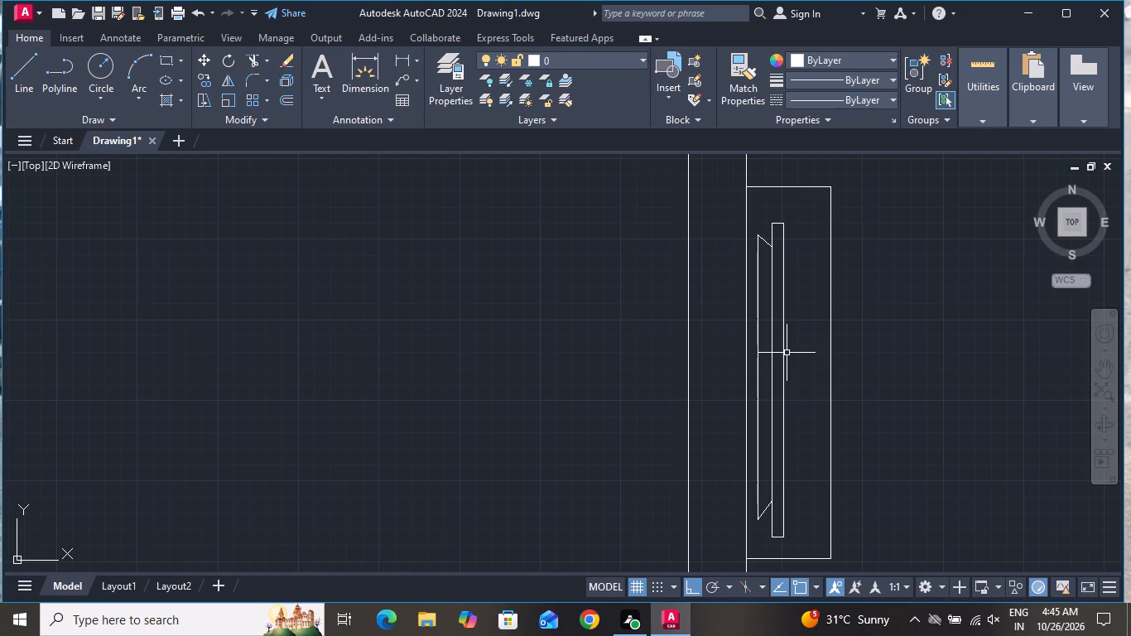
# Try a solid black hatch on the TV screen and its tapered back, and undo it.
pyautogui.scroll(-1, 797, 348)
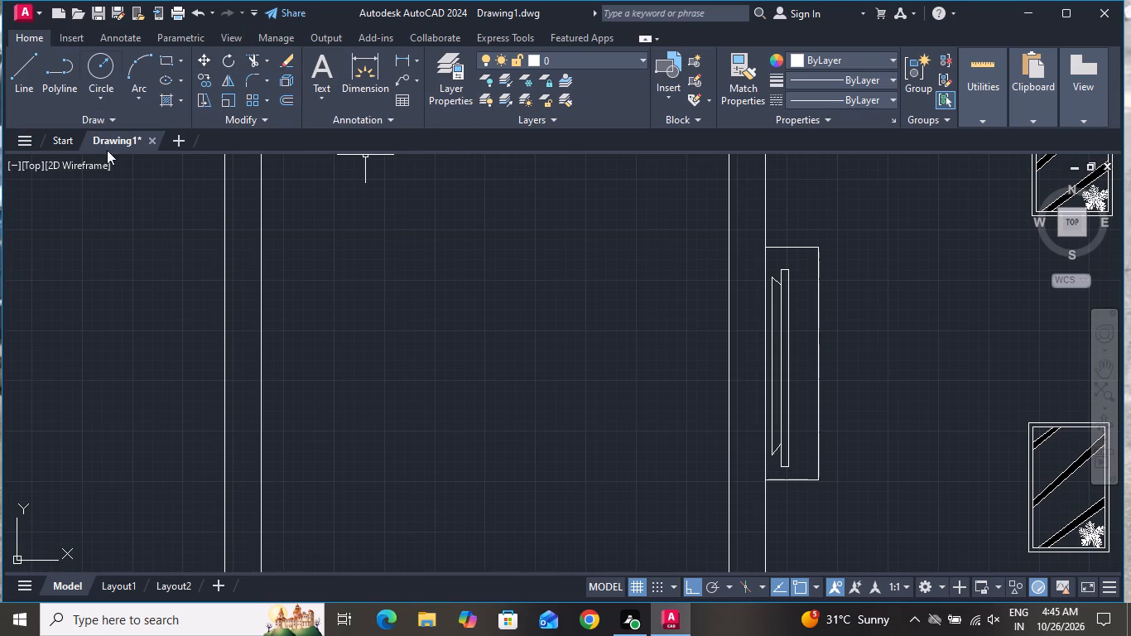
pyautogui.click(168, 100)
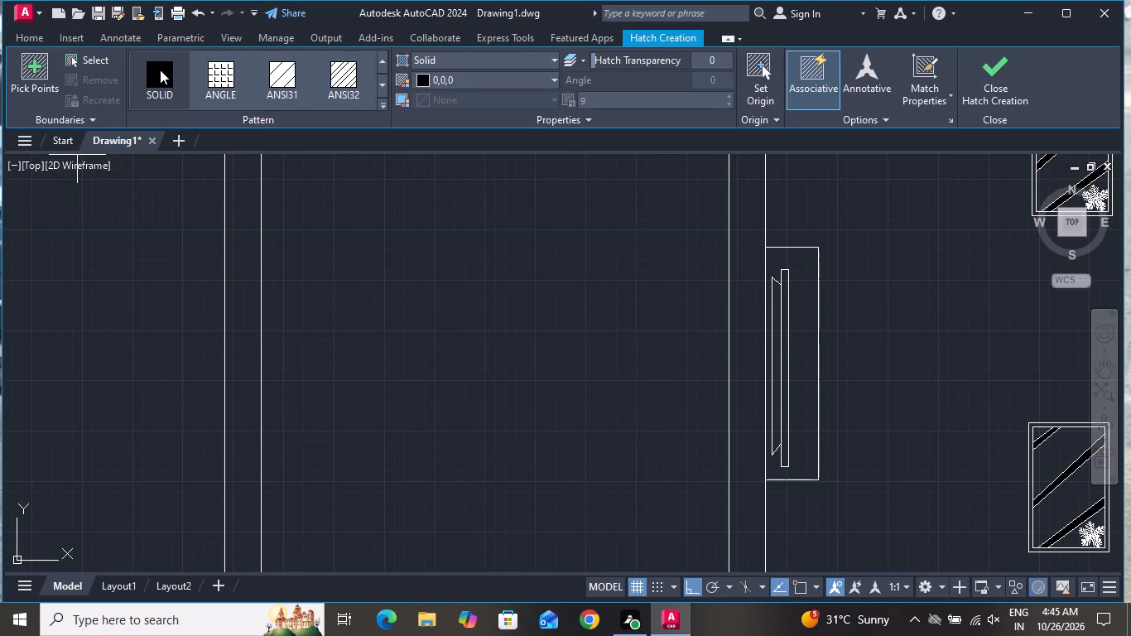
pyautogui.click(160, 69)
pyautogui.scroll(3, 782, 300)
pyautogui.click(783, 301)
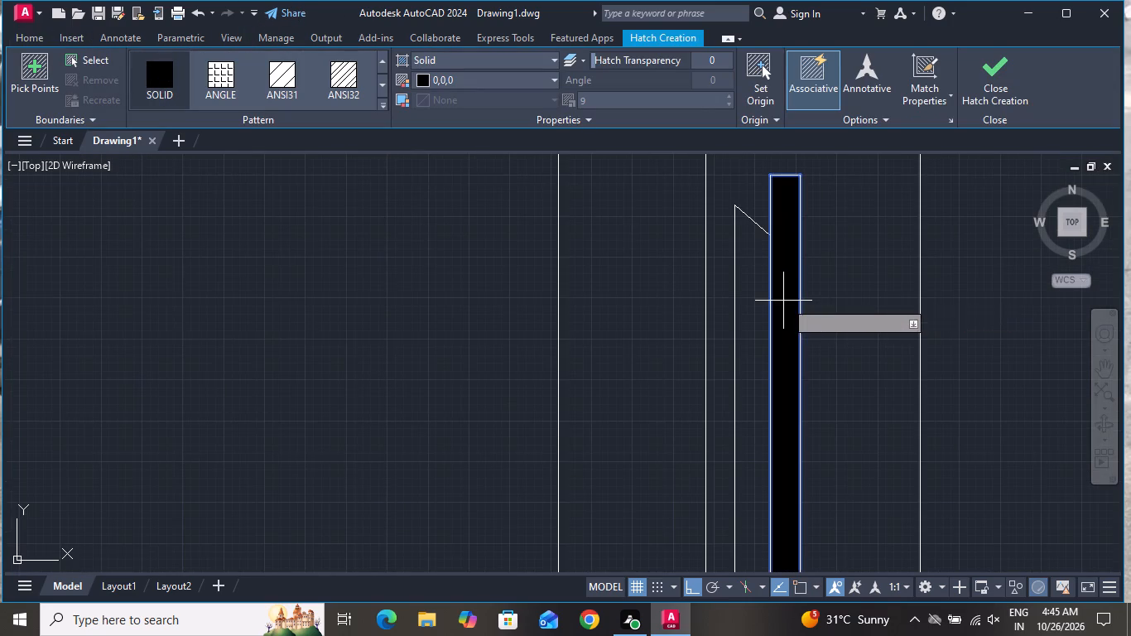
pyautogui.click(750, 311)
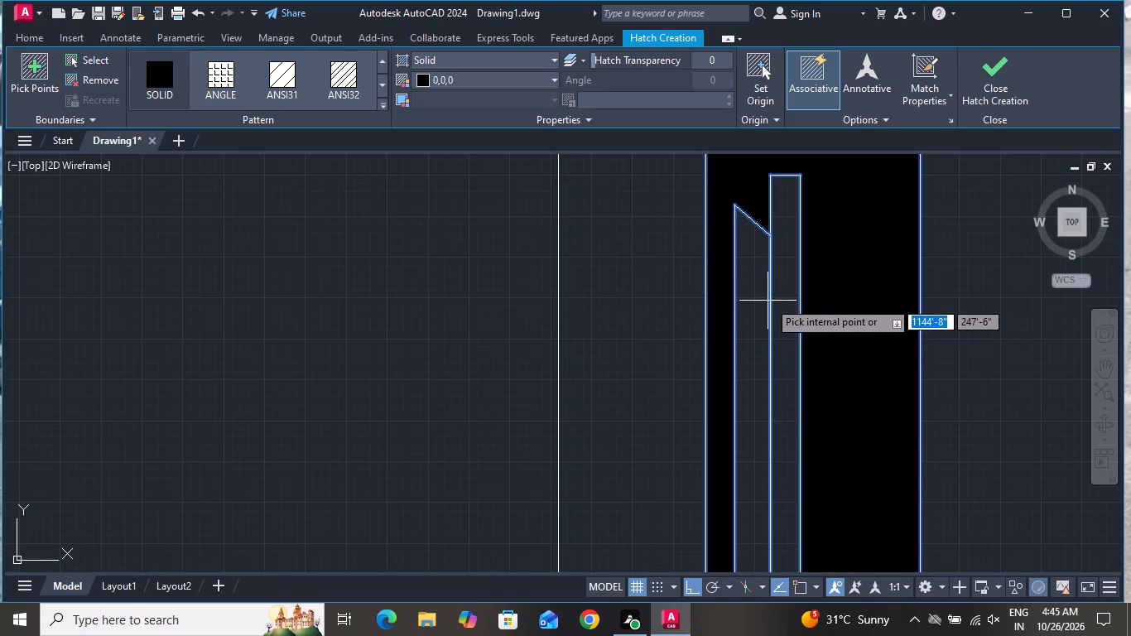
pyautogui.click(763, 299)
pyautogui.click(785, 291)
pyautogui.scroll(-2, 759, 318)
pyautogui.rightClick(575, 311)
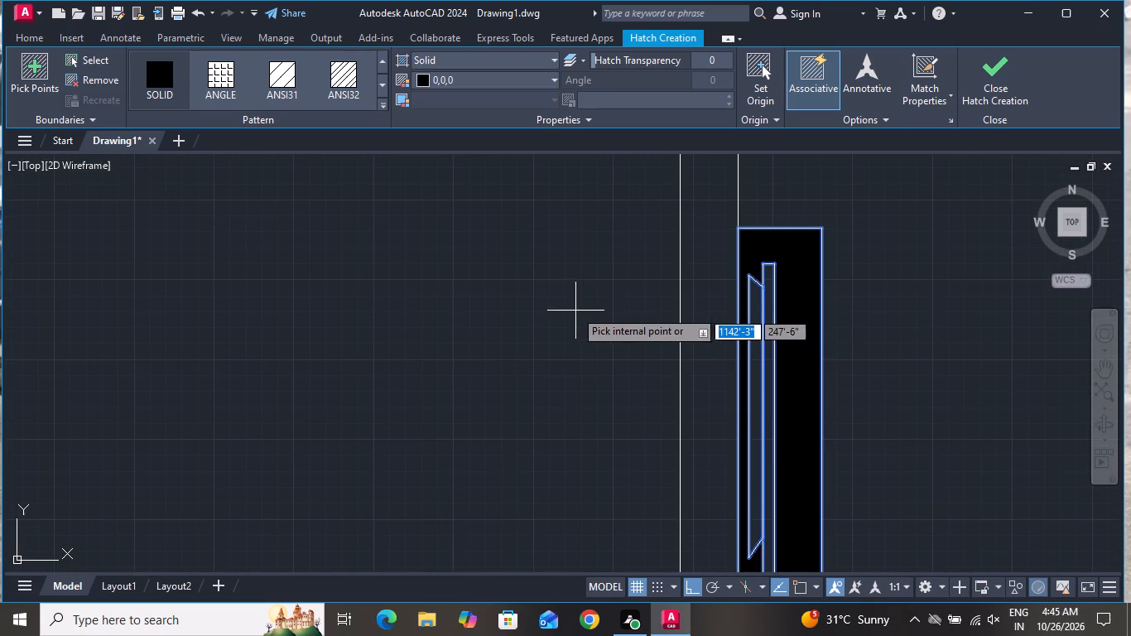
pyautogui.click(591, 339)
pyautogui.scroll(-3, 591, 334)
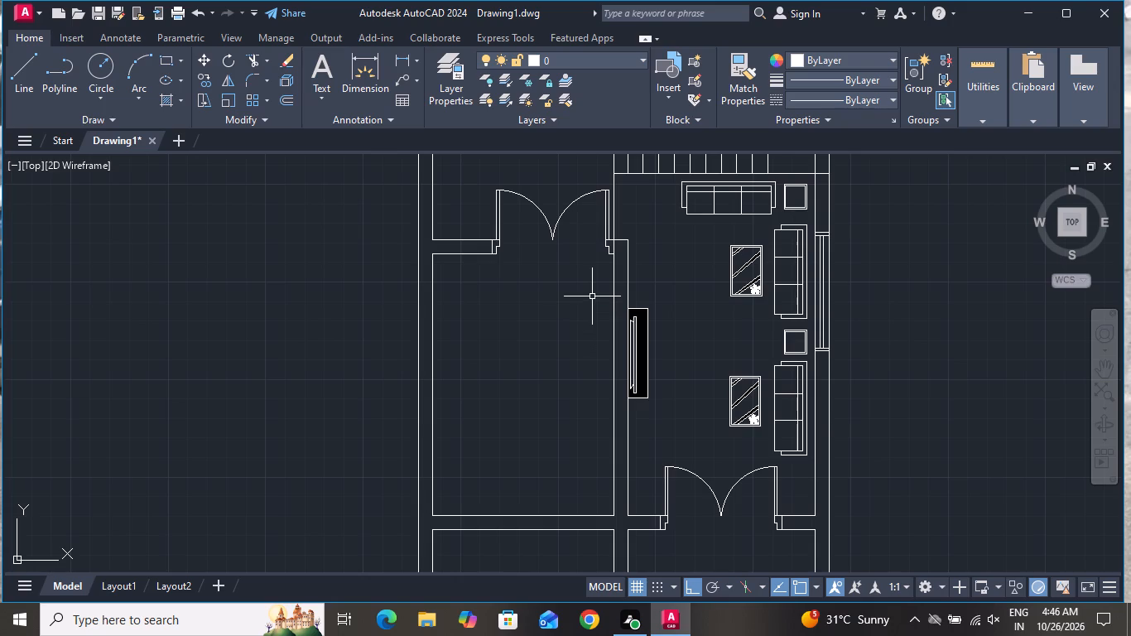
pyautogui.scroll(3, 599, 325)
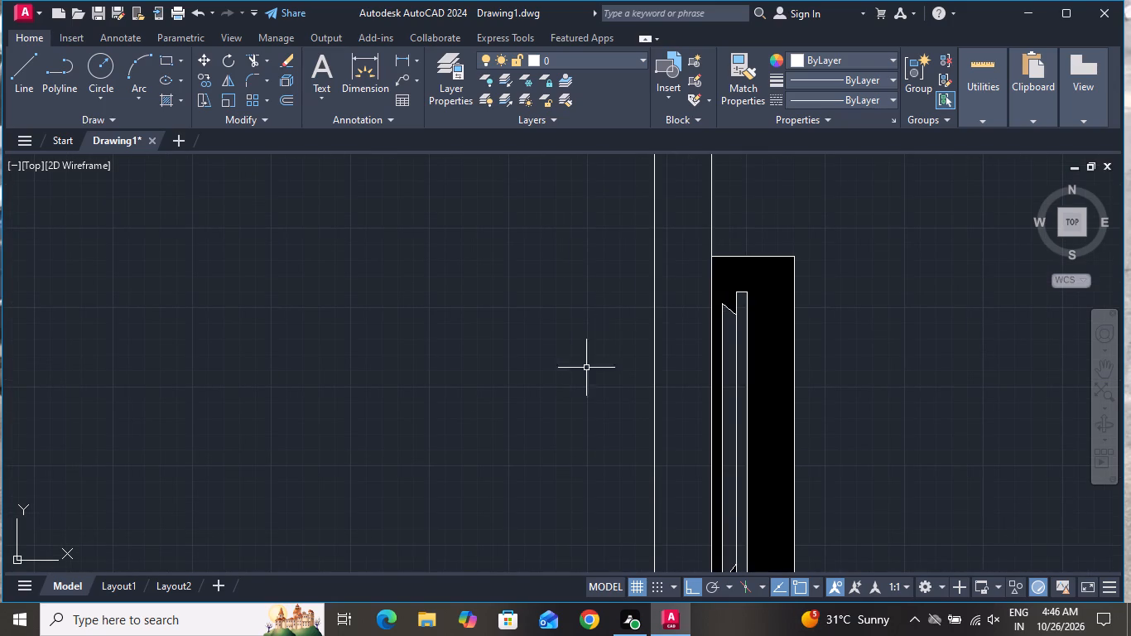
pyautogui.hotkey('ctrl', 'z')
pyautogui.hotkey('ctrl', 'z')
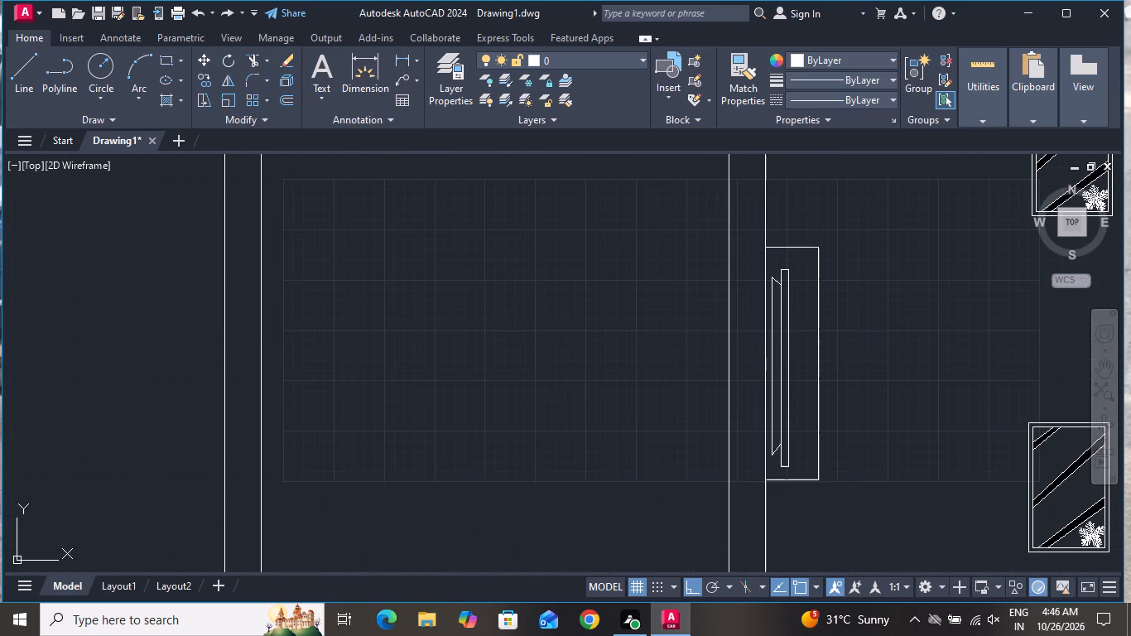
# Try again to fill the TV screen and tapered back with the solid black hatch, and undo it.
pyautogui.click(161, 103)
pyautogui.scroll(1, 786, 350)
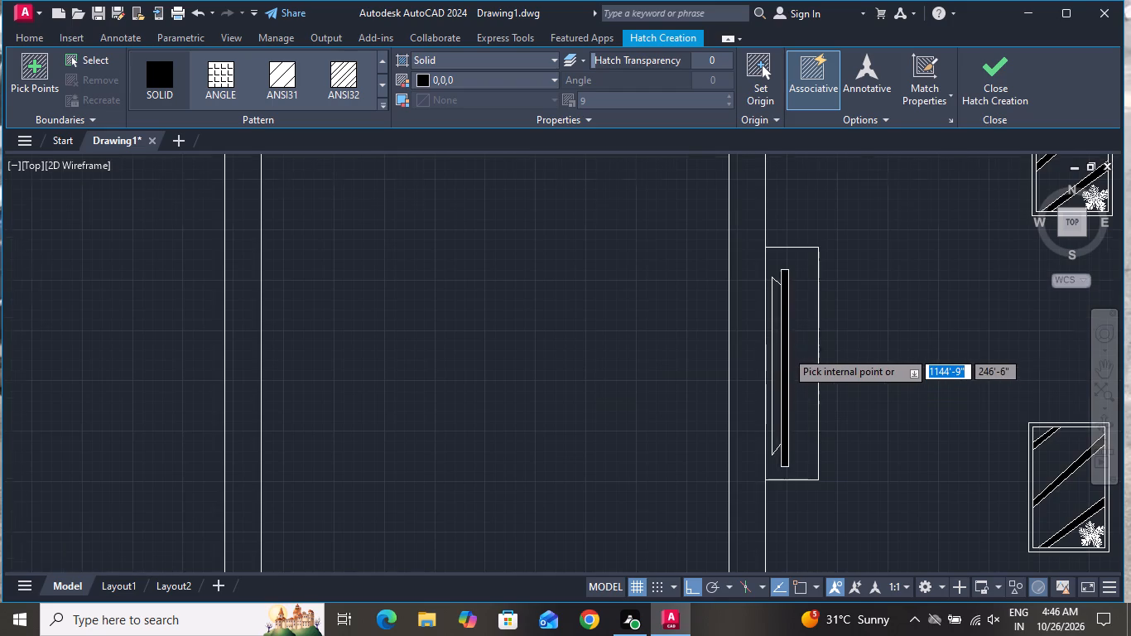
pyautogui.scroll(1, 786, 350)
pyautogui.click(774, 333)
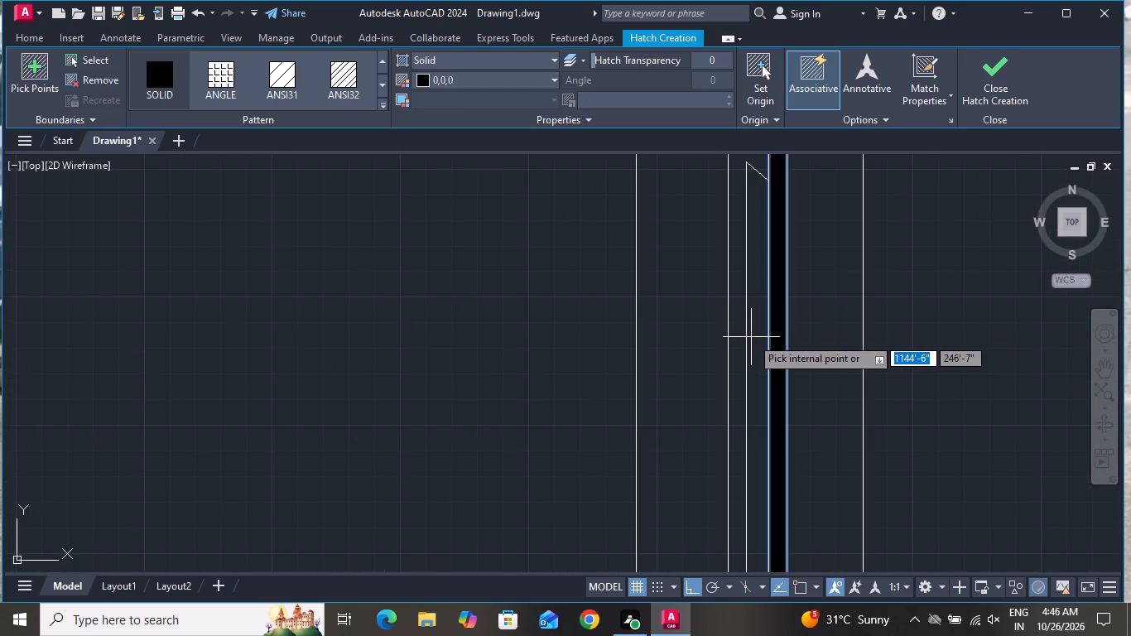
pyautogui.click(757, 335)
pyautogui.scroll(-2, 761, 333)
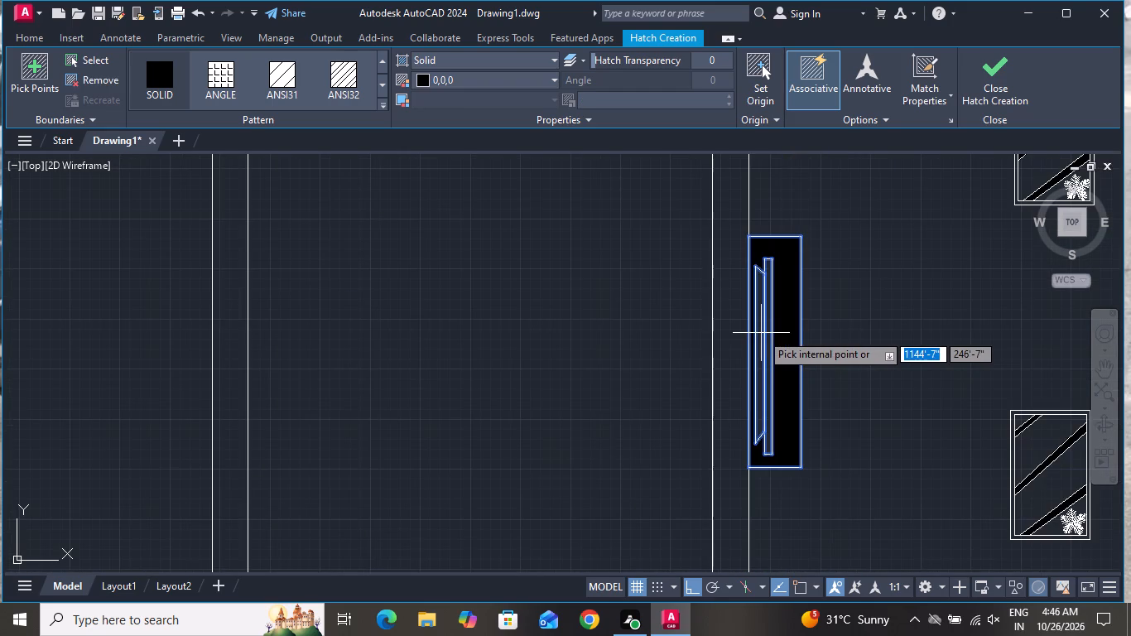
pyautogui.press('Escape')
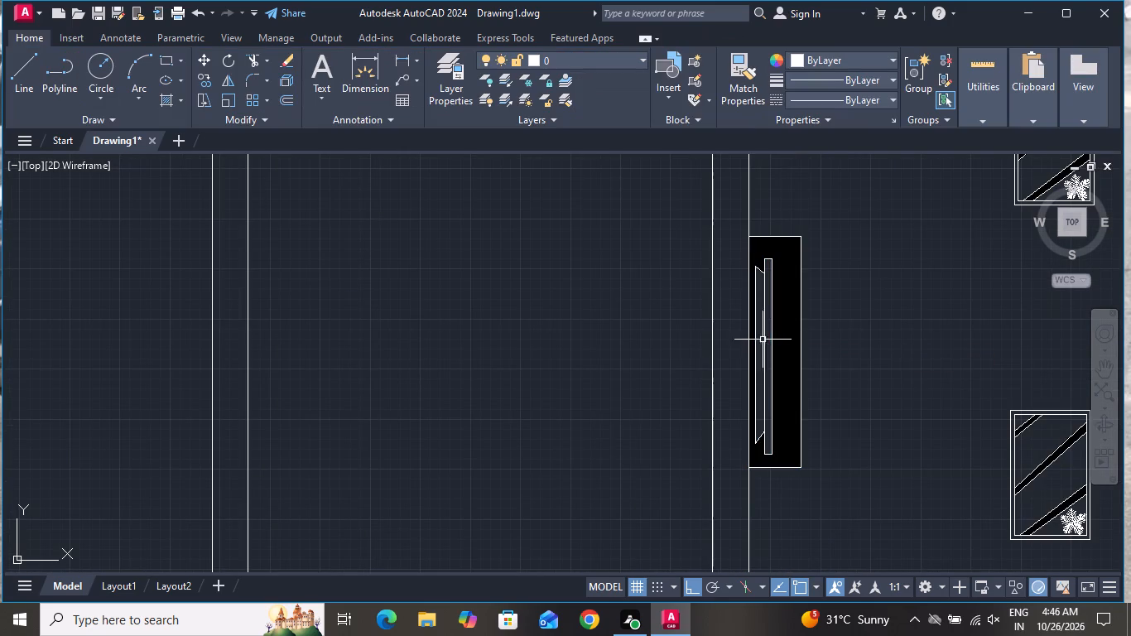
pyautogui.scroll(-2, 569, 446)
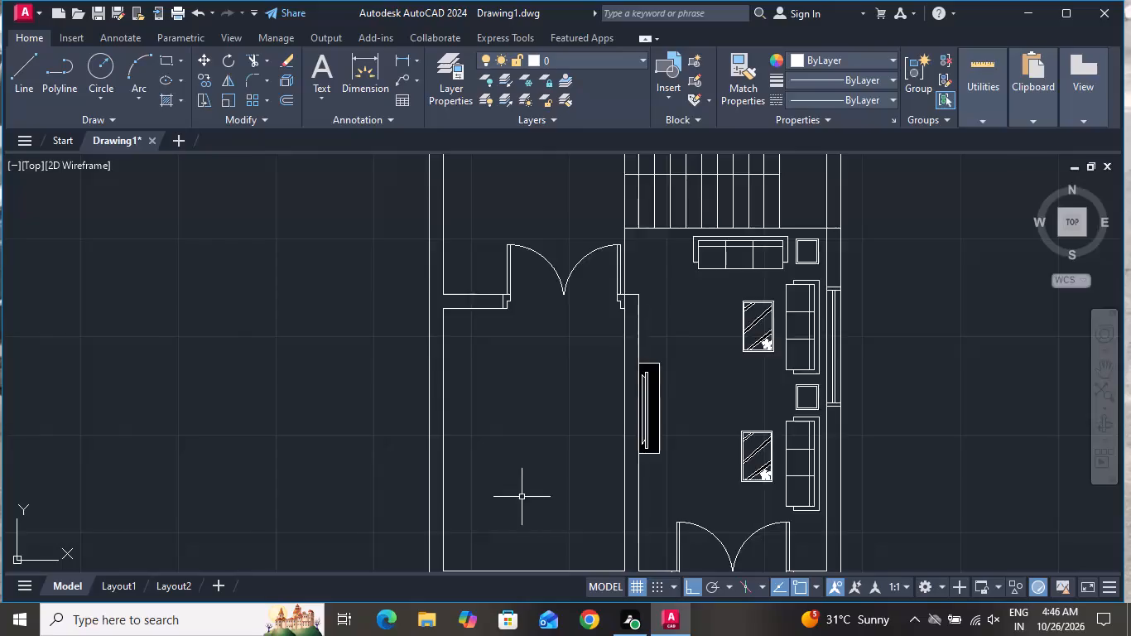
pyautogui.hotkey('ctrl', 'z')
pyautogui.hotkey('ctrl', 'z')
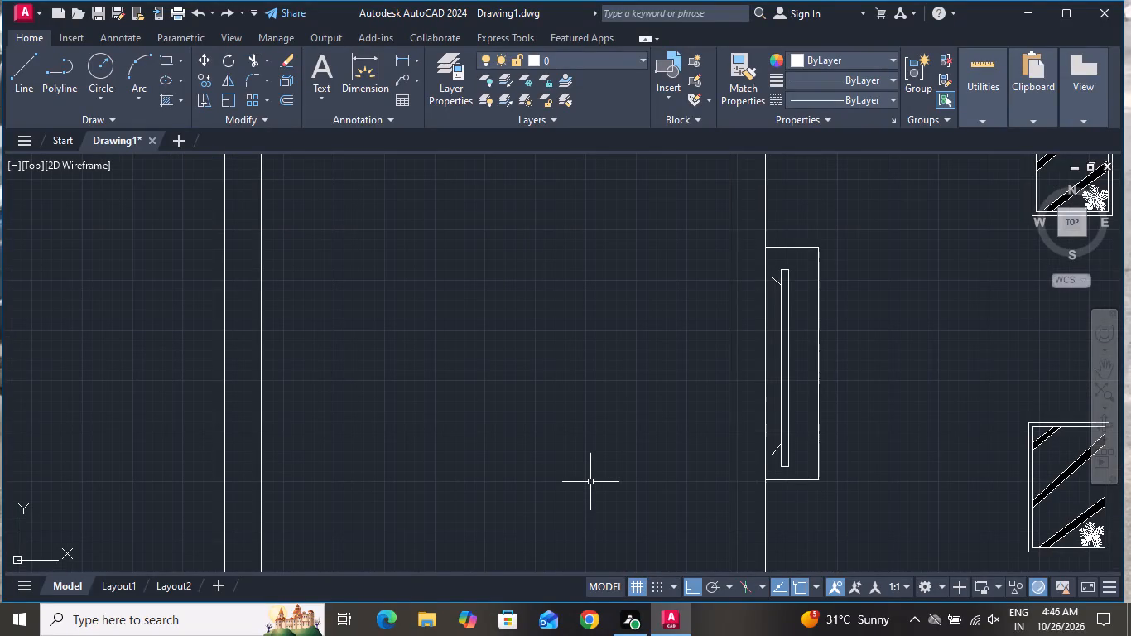
# Fill only the television's thin screen rectangle with a solid black hatch.
pyautogui.click(170, 104)
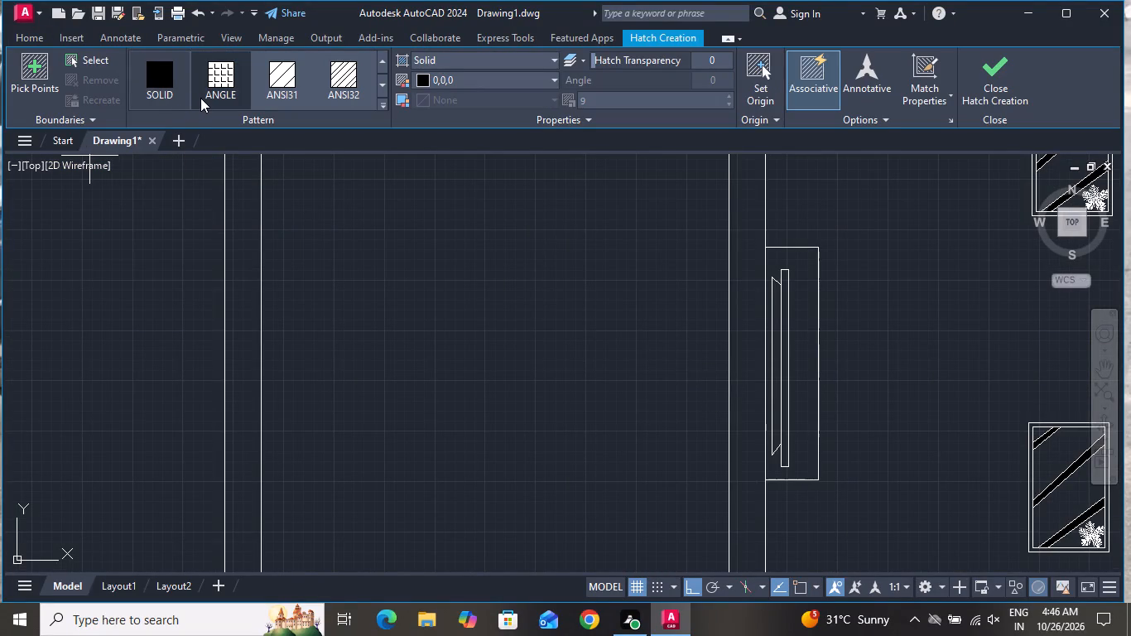
pyautogui.scroll(3, 811, 384)
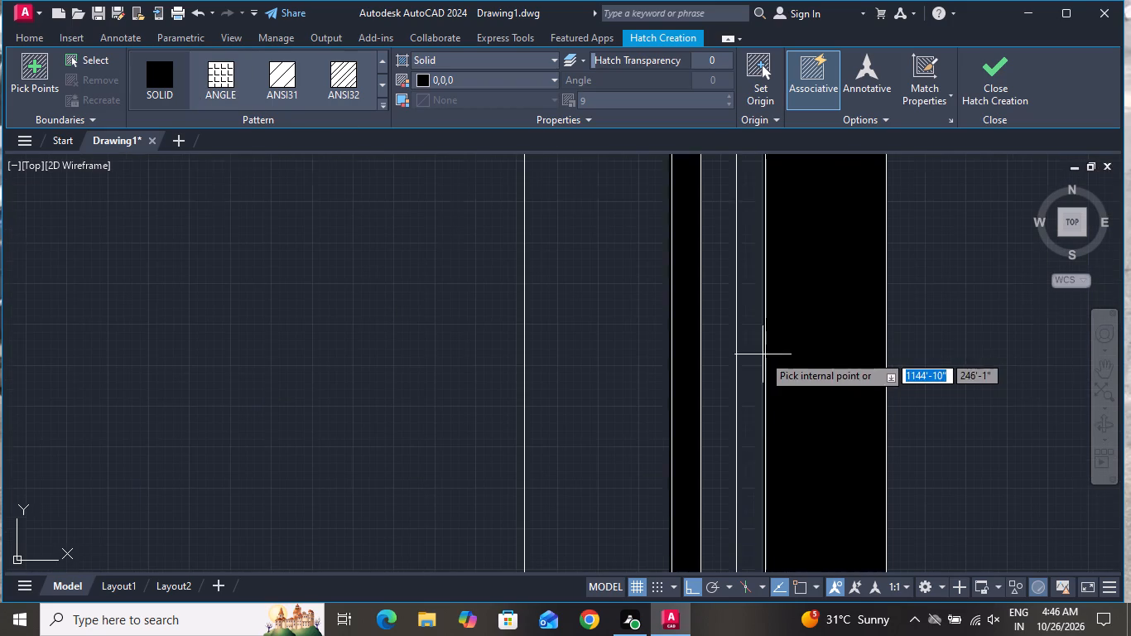
pyautogui.click(745, 331)
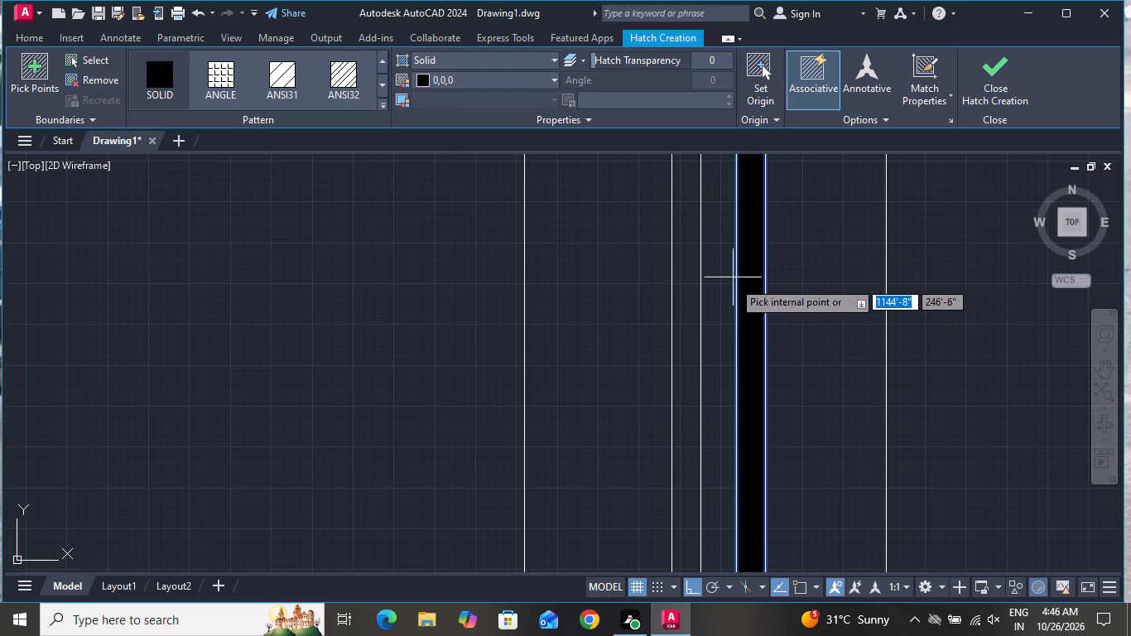
pyautogui.scroll(-3, 657, 311)
pyautogui.rightClick(584, 302)
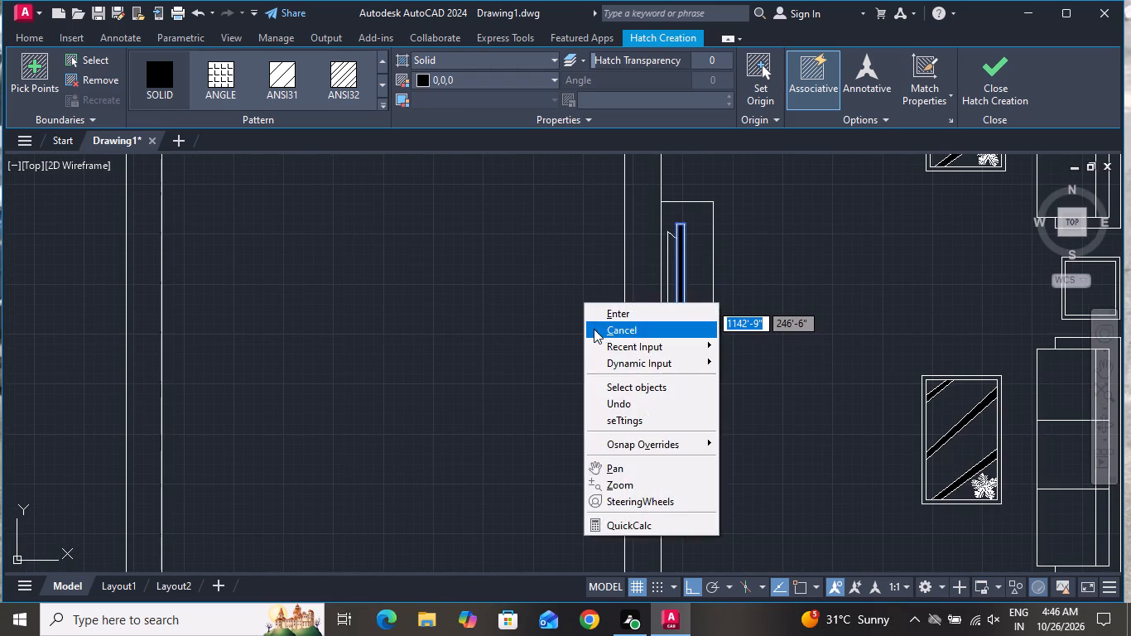
pyautogui.click(594, 329)
pyautogui.scroll(-2, 594, 330)
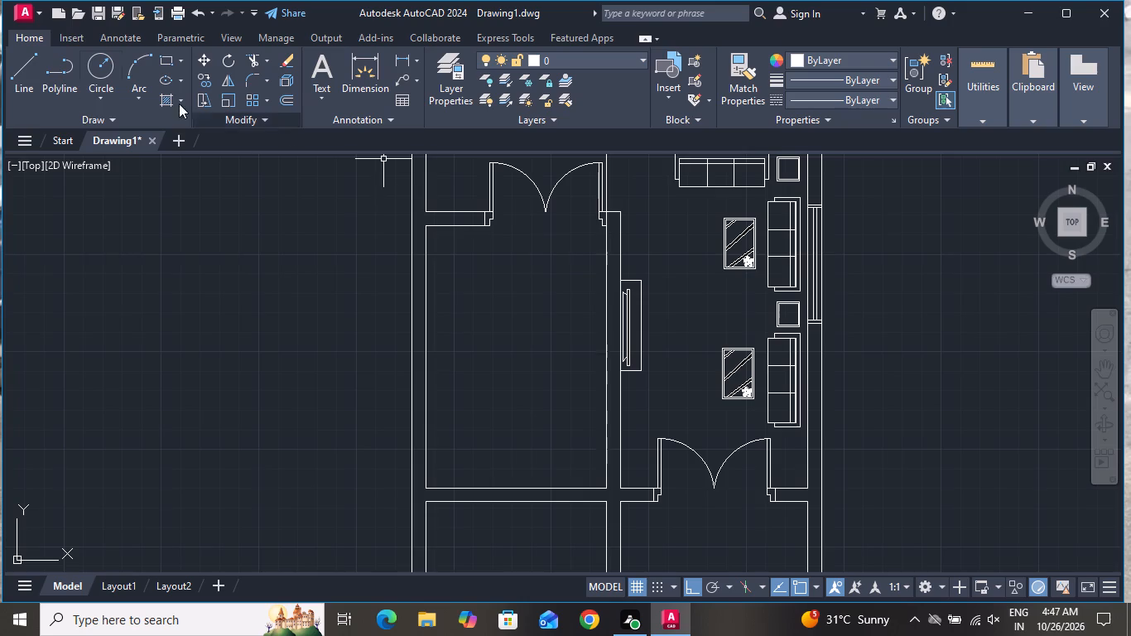
# Draw a rectangle about 6'-3" by 5" under the double door of the room west of the living room, reaching its east wall.
pyautogui.click(161, 59)
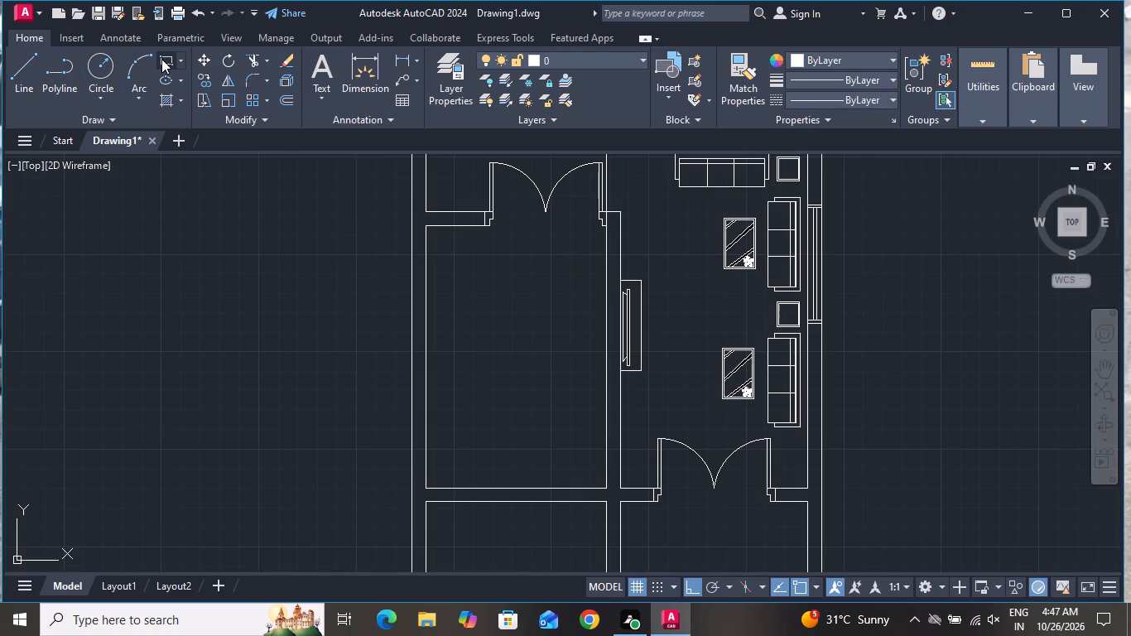
pyautogui.scroll(2, 492, 214)
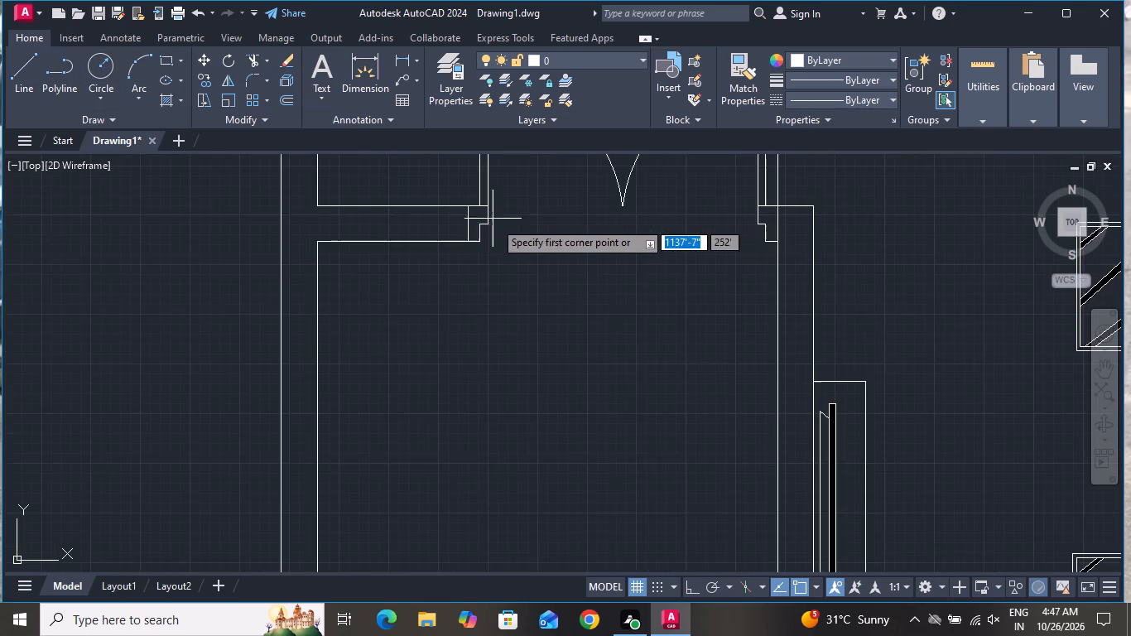
pyautogui.click(479, 244)
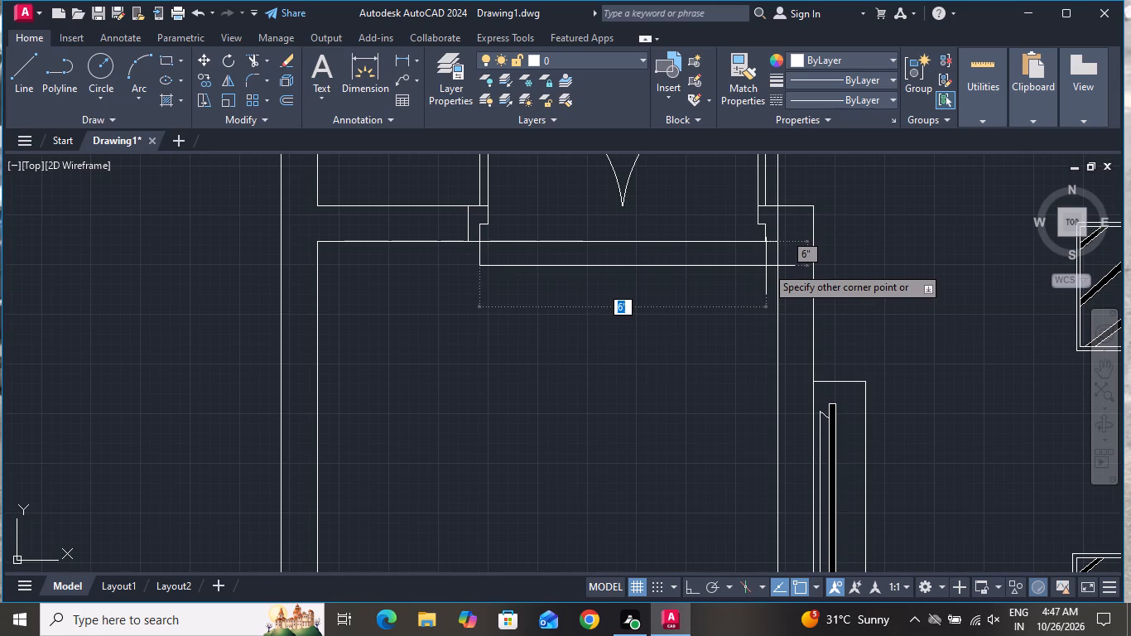
pyautogui.scroll(2, 766, 266)
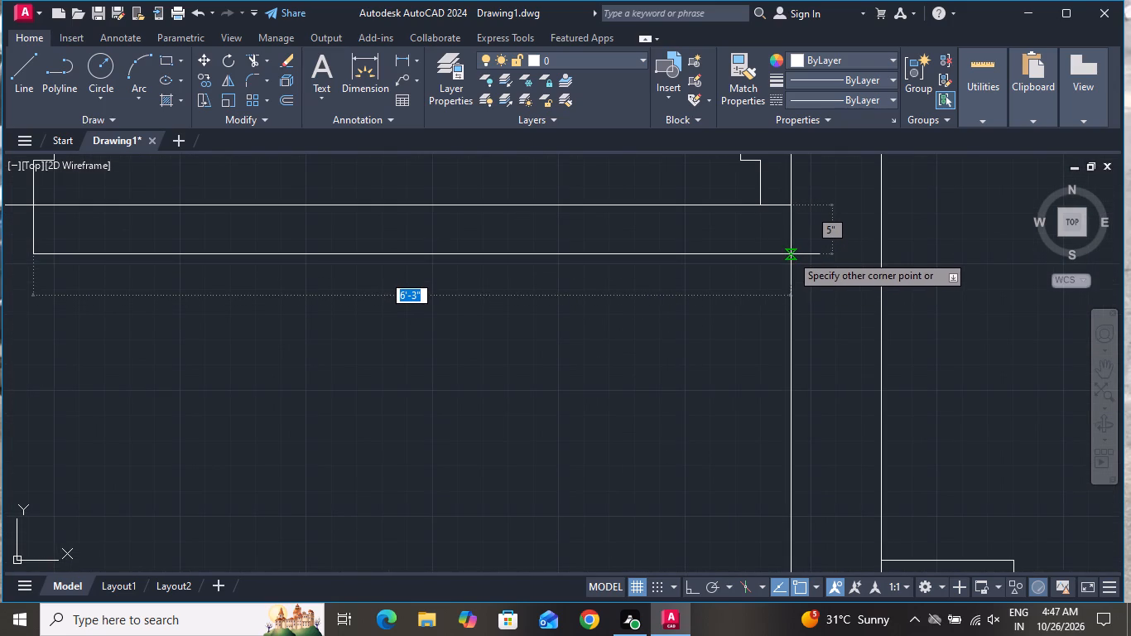
pyautogui.click(790, 255)
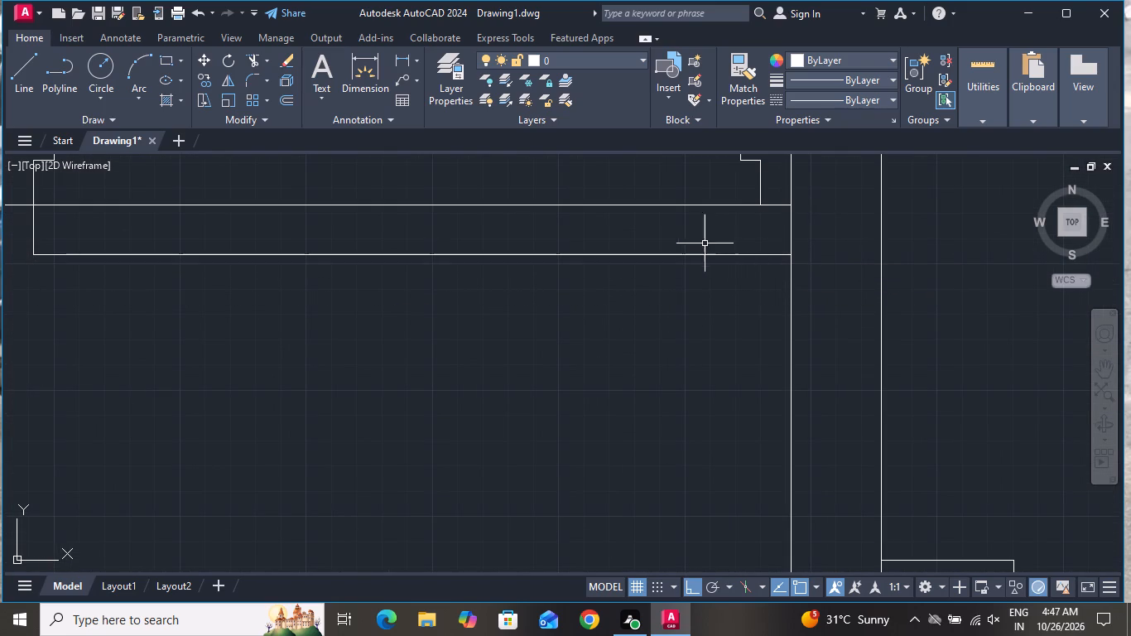
# Copy the narrow rectangle under the double door straight down so the copy sits directly against its lower edge.
pyautogui.click(699, 238)
pyautogui.click(682, 253)
pyautogui.click(655, 247)
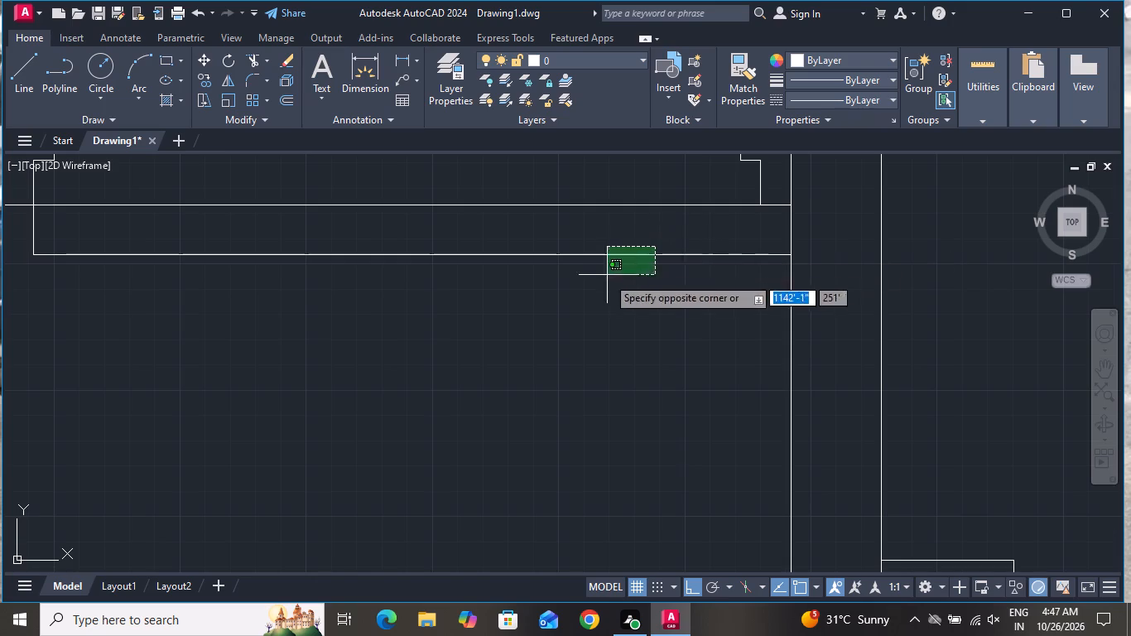
pyautogui.click(607, 277)
pyautogui.scroll(-2, 704, 271)
pyautogui.click(204, 78)
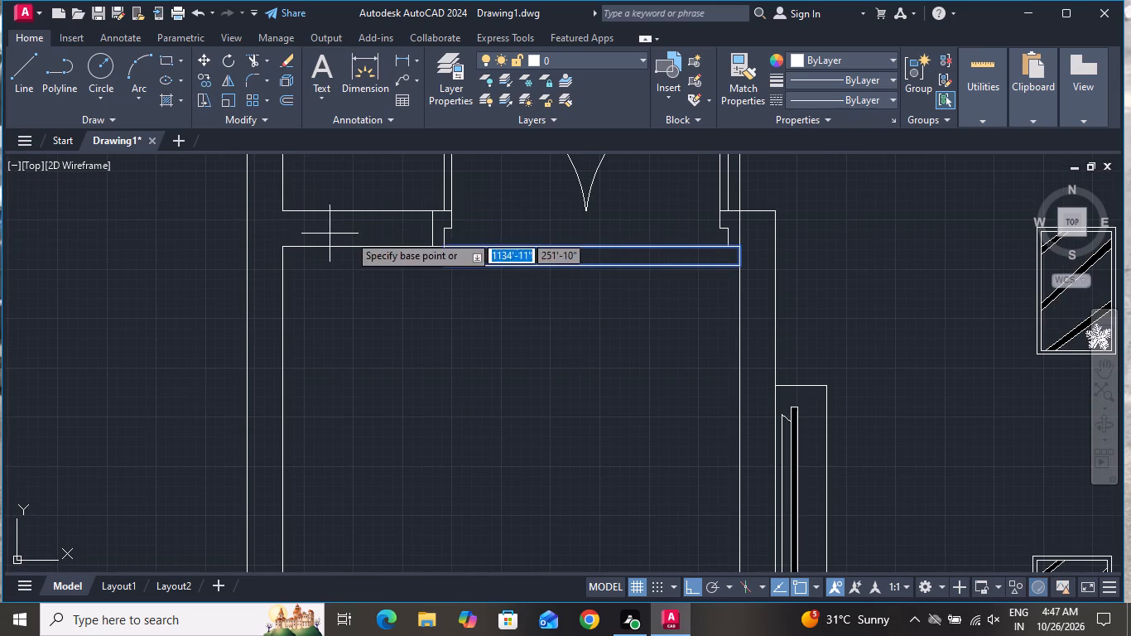
pyautogui.click(444, 246)
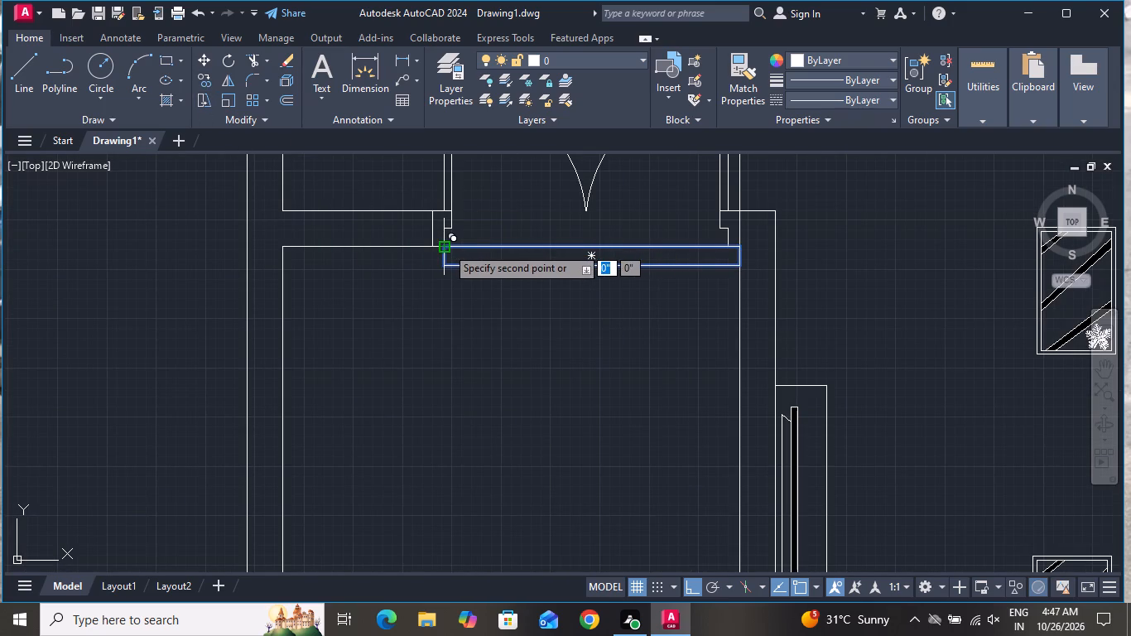
pyautogui.scroll(2, 457, 258)
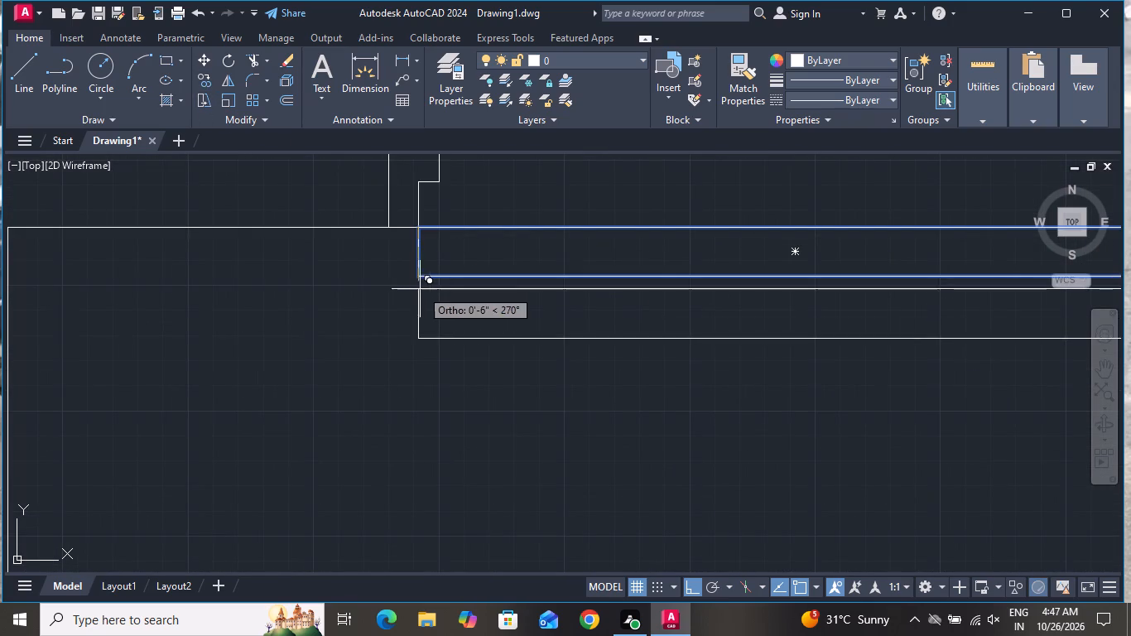
pyautogui.click(416, 279)
pyautogui.scroll(-4, 405, 291)
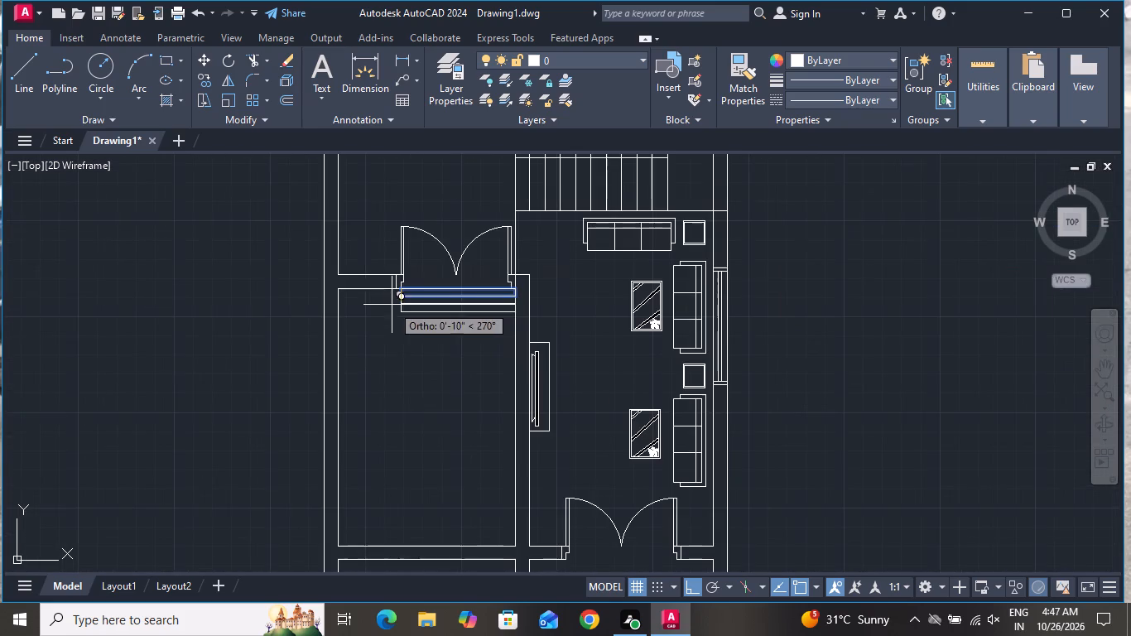
pyautogui.rightClick(374, 324)
pyautogui.click(408, 349)
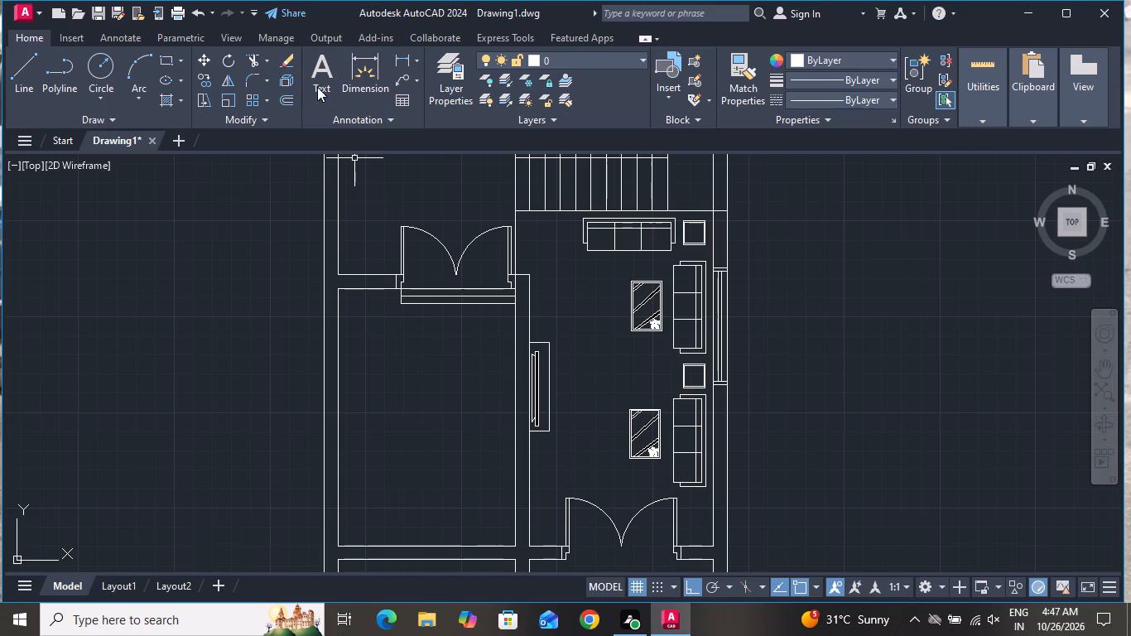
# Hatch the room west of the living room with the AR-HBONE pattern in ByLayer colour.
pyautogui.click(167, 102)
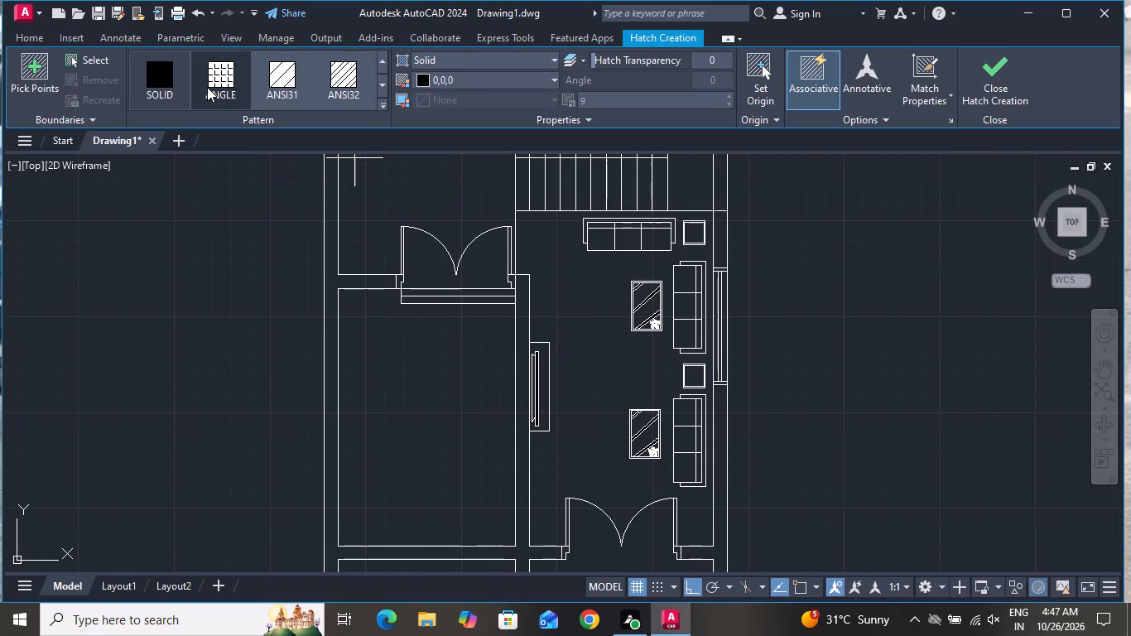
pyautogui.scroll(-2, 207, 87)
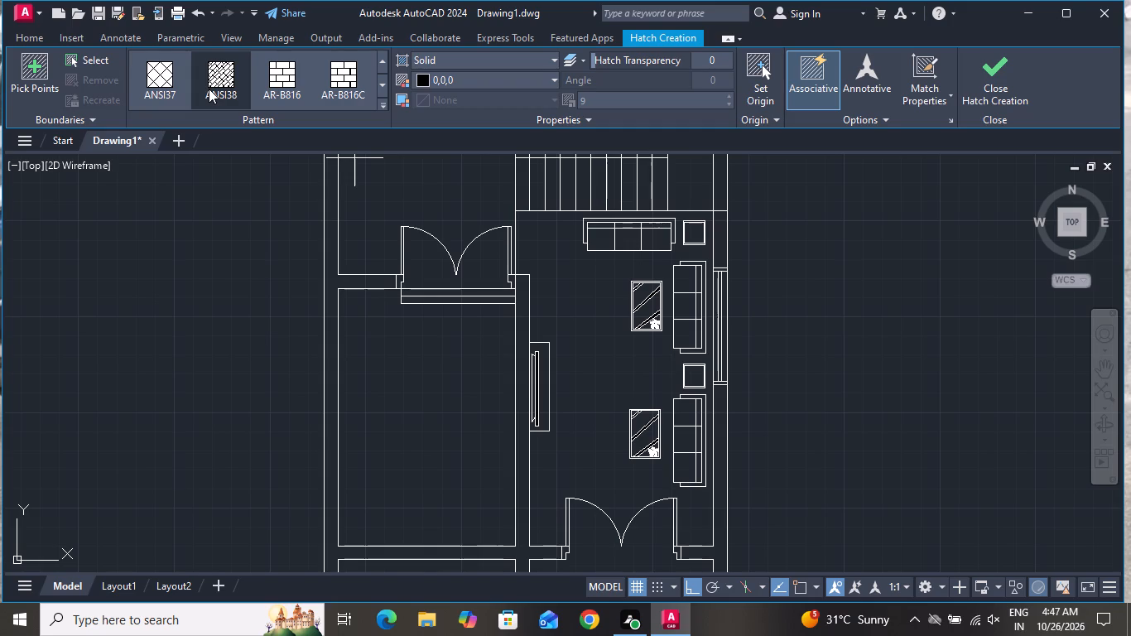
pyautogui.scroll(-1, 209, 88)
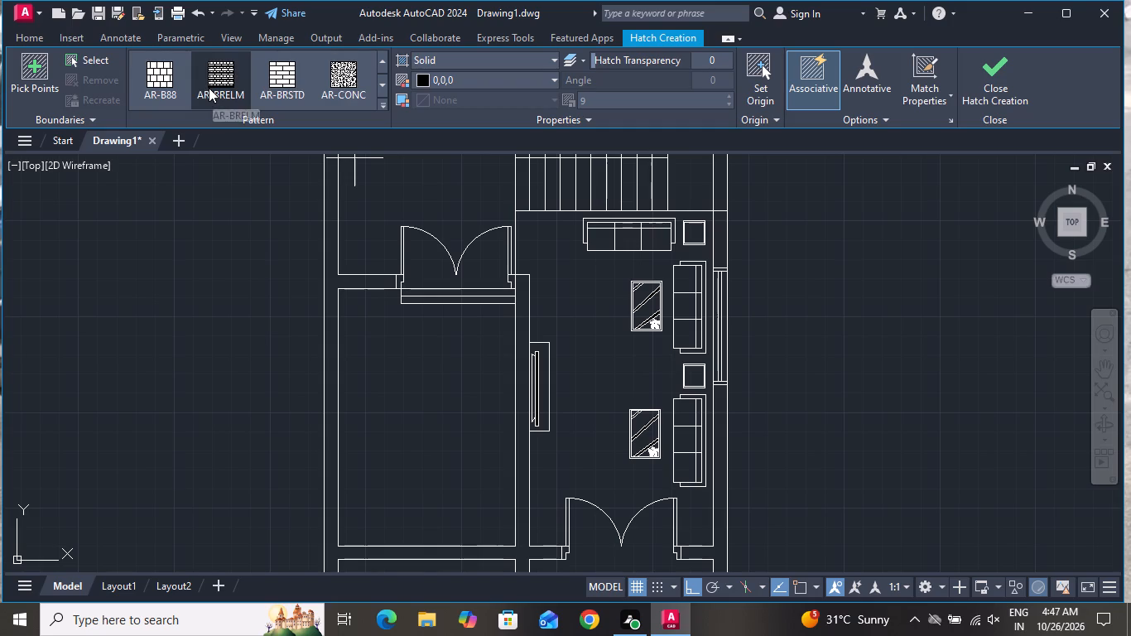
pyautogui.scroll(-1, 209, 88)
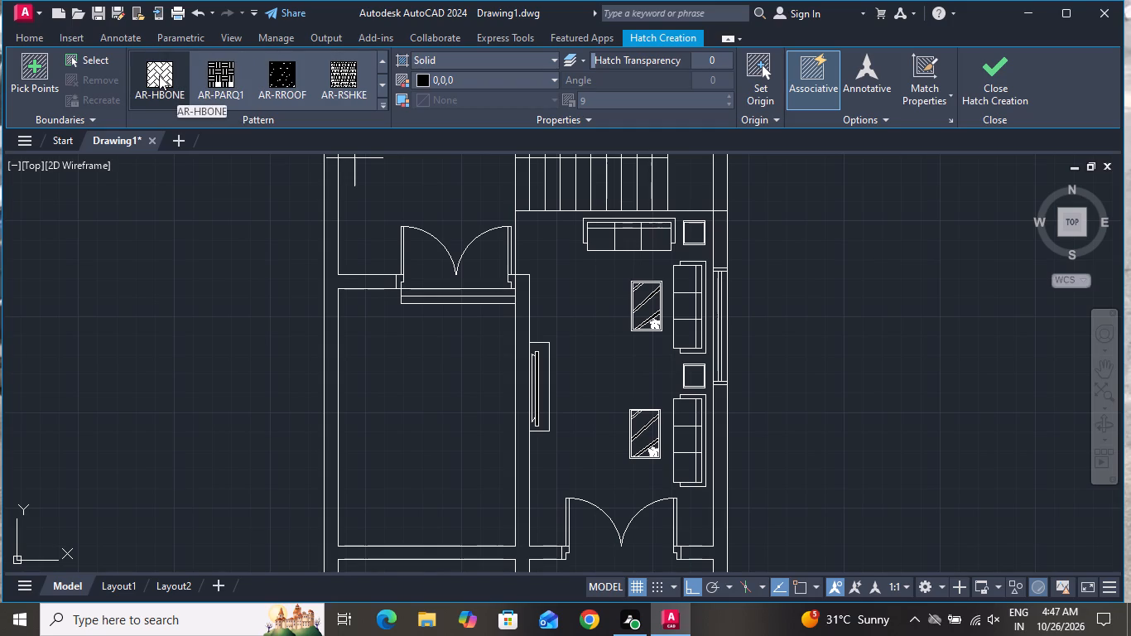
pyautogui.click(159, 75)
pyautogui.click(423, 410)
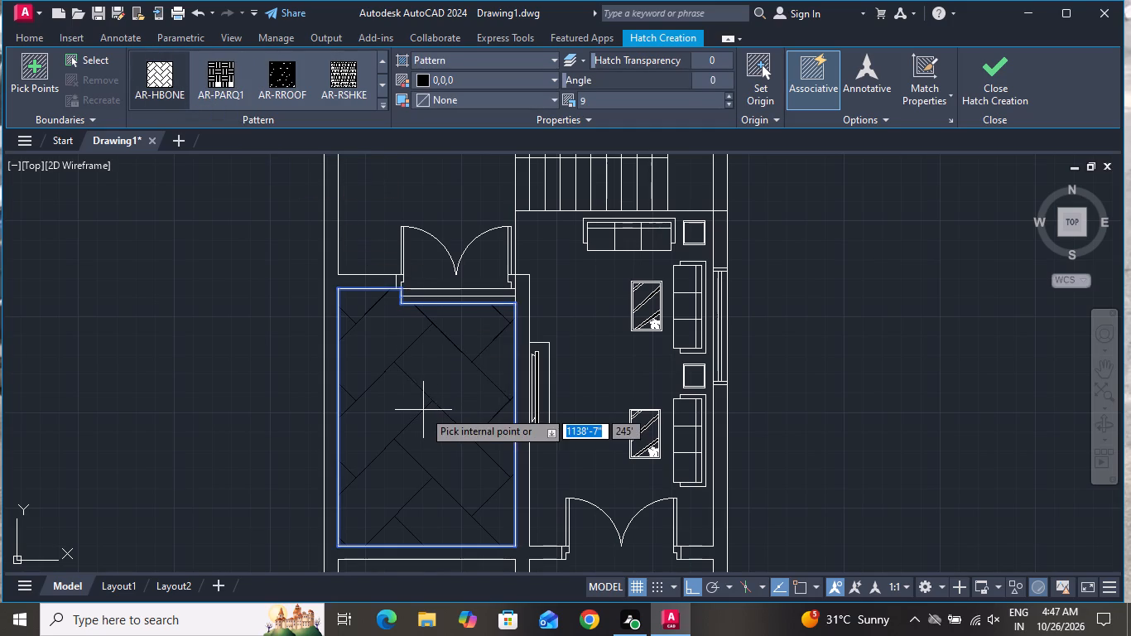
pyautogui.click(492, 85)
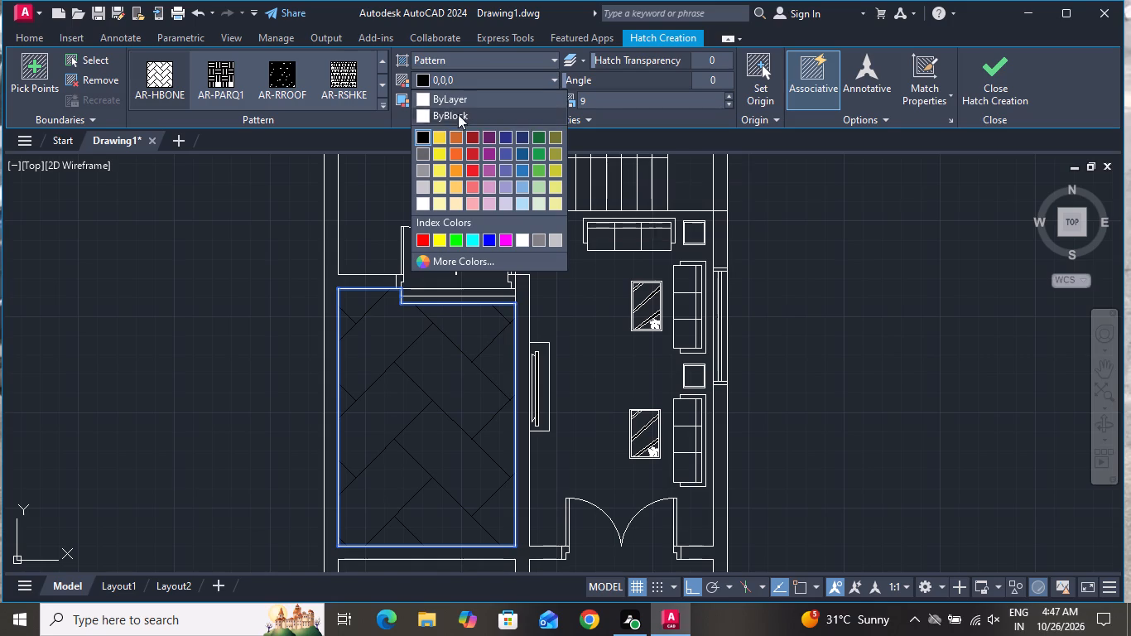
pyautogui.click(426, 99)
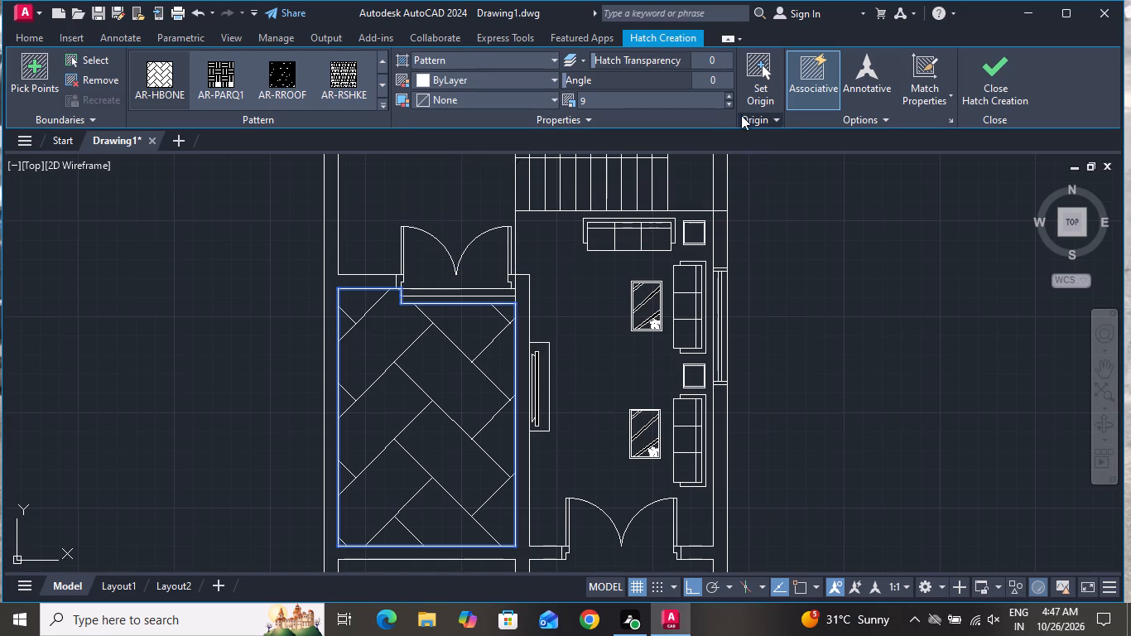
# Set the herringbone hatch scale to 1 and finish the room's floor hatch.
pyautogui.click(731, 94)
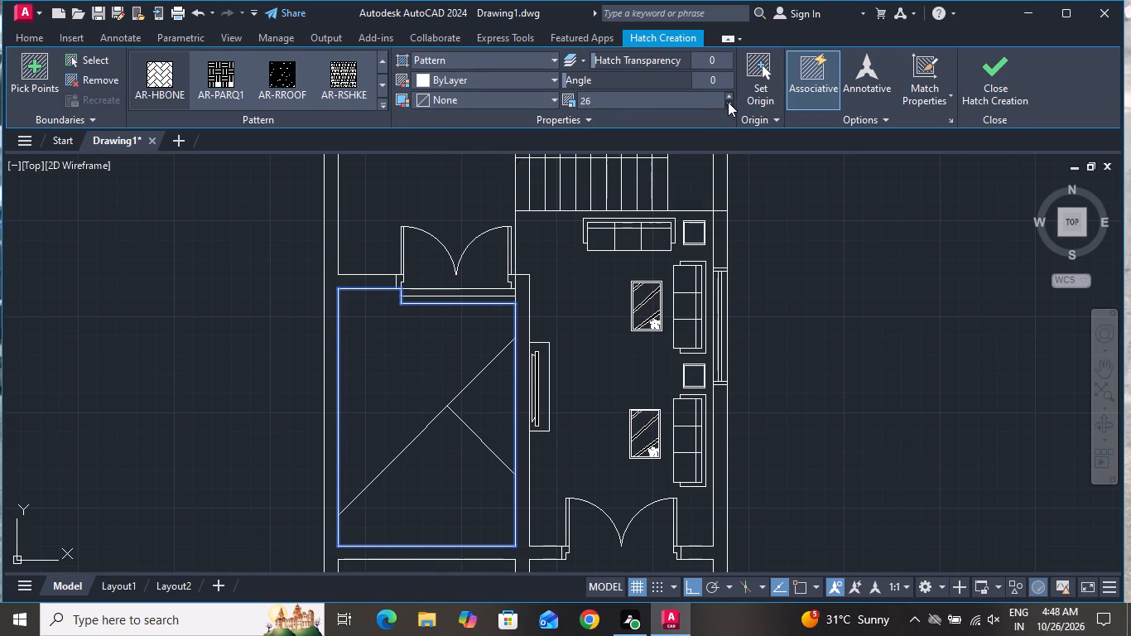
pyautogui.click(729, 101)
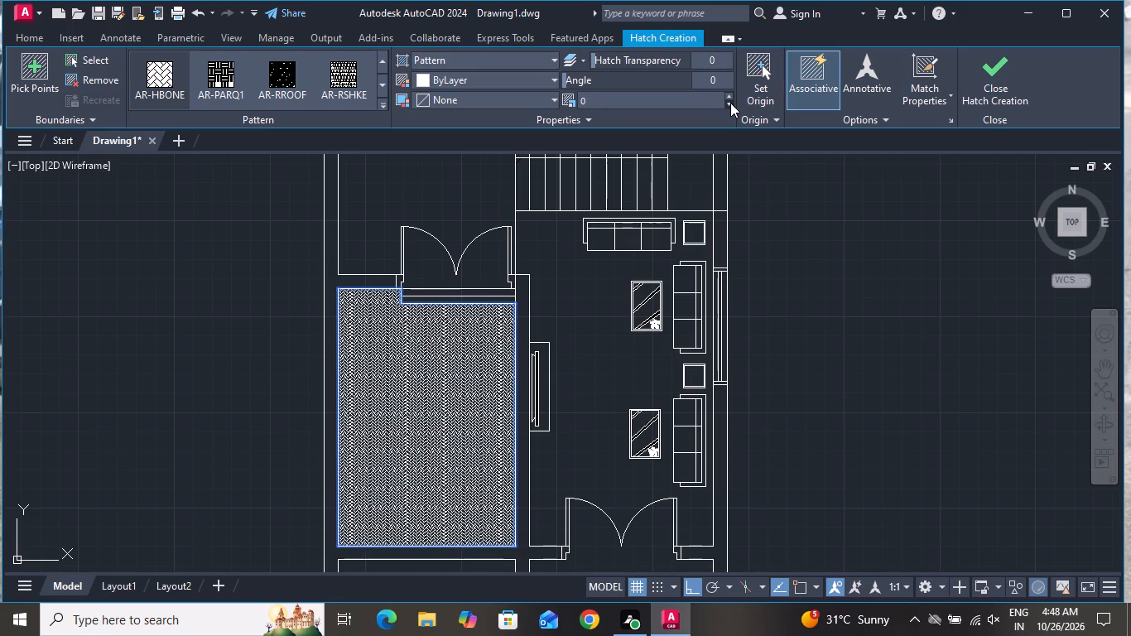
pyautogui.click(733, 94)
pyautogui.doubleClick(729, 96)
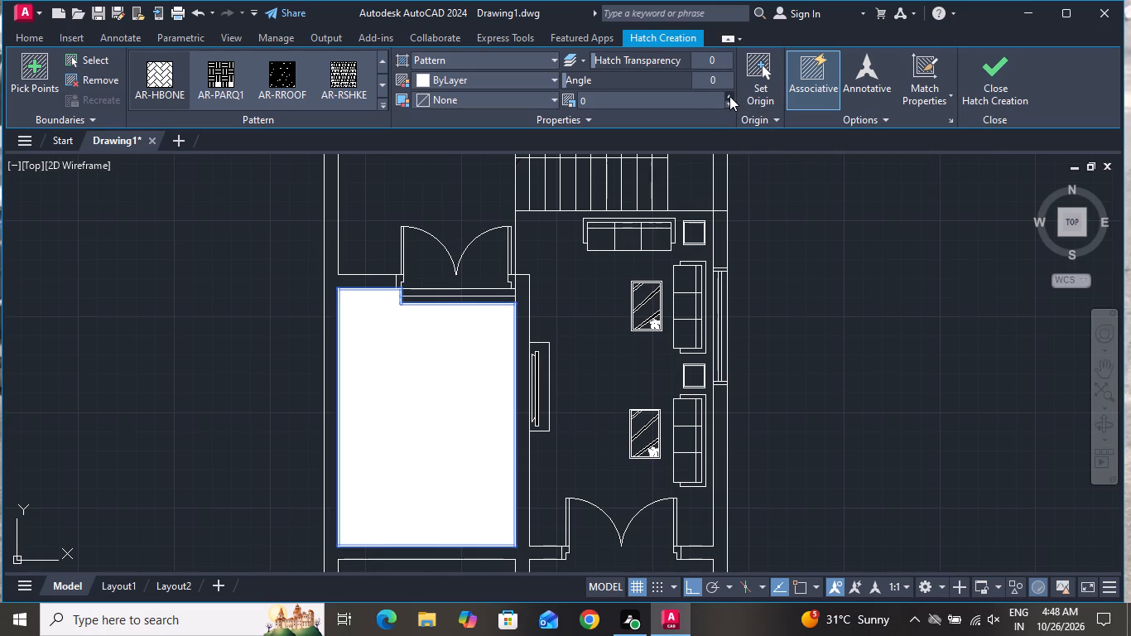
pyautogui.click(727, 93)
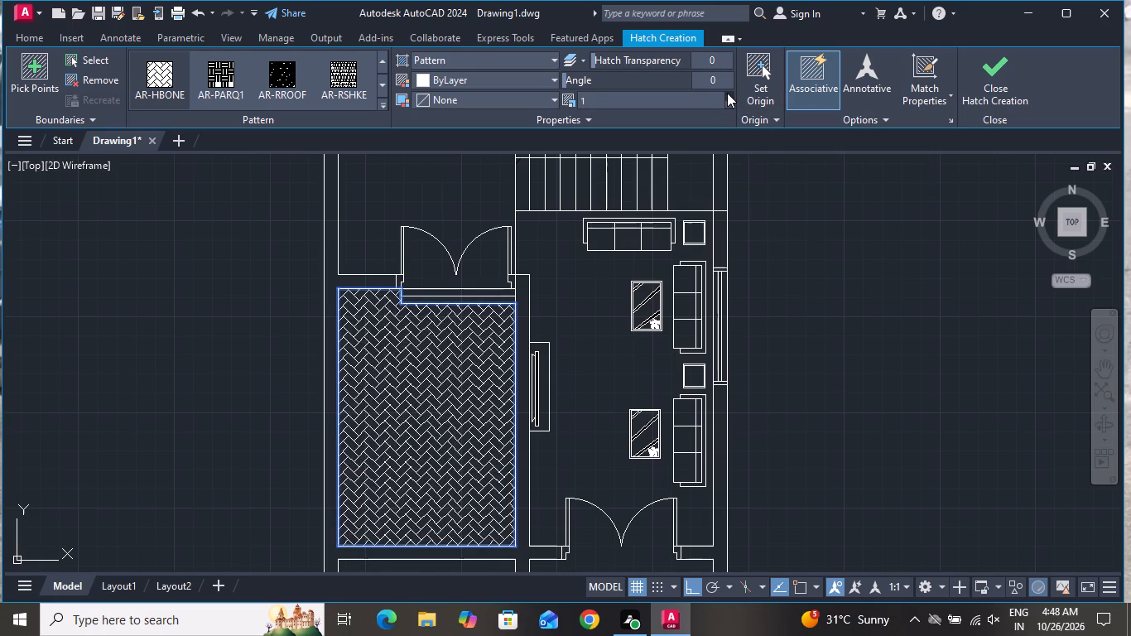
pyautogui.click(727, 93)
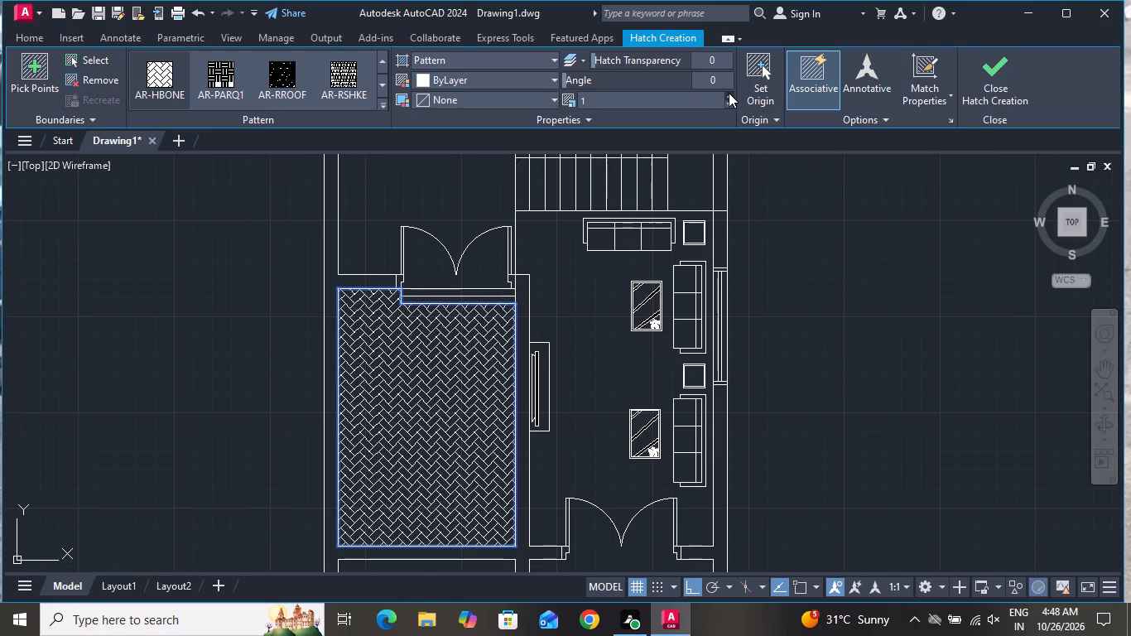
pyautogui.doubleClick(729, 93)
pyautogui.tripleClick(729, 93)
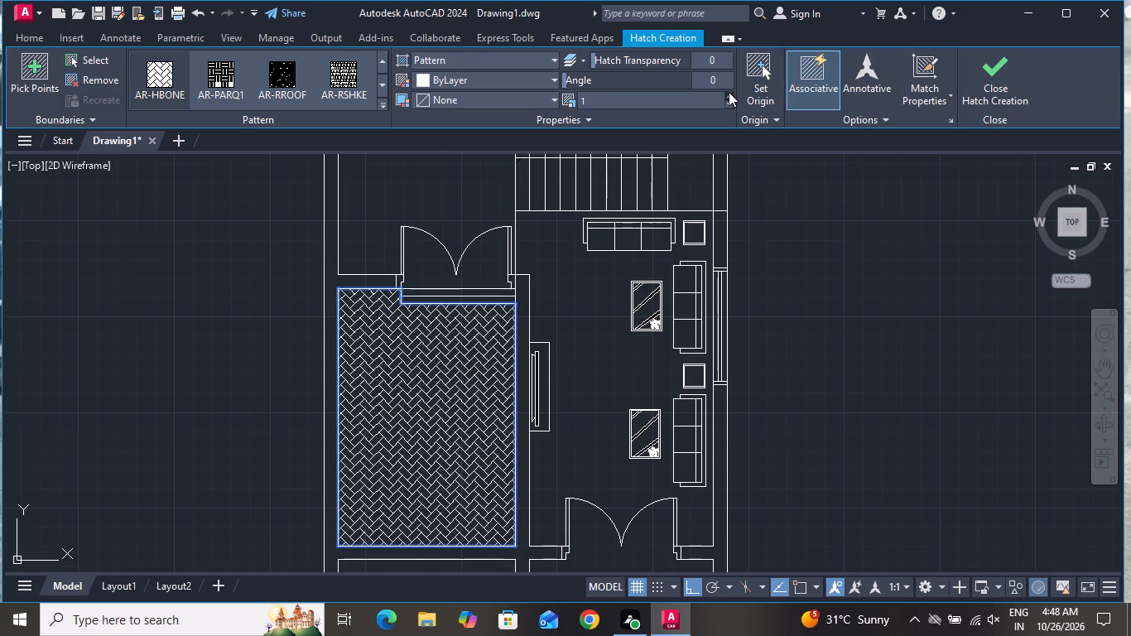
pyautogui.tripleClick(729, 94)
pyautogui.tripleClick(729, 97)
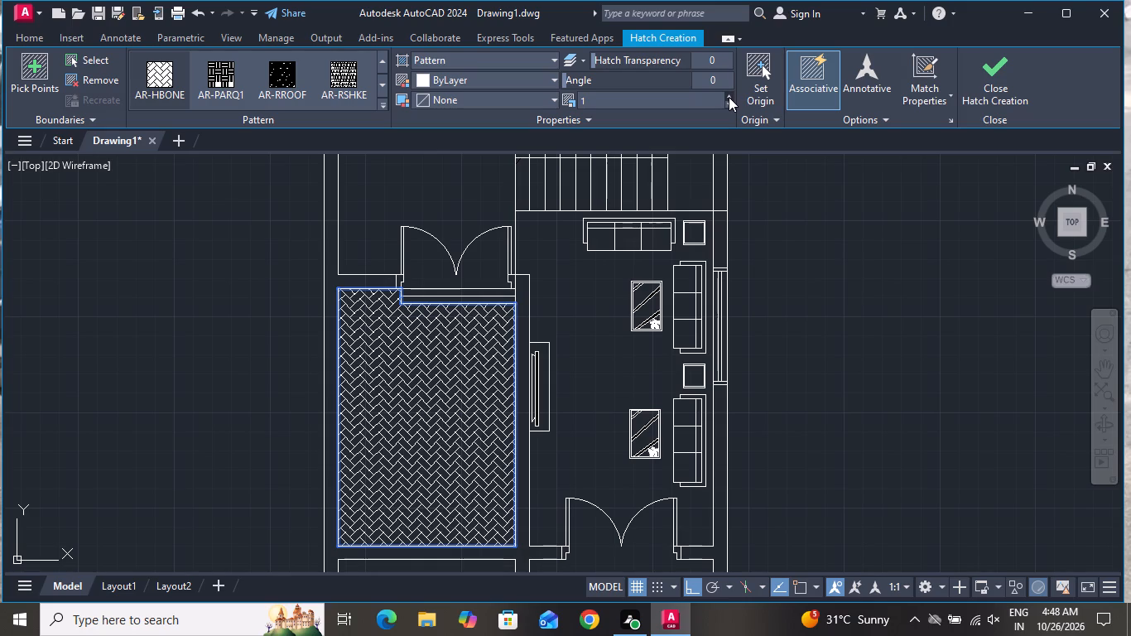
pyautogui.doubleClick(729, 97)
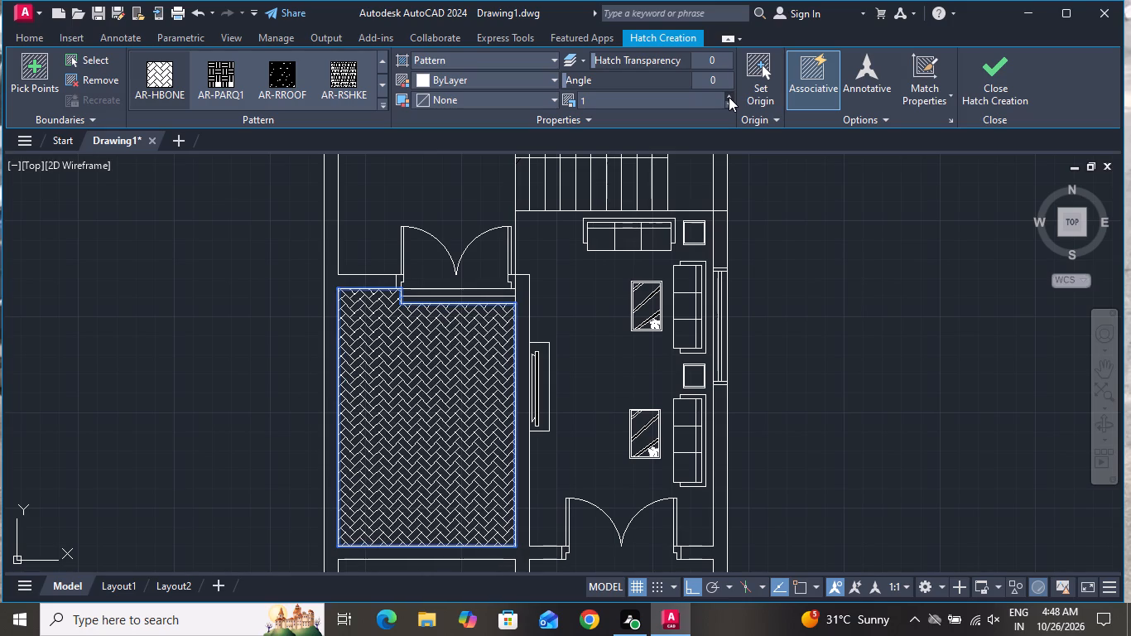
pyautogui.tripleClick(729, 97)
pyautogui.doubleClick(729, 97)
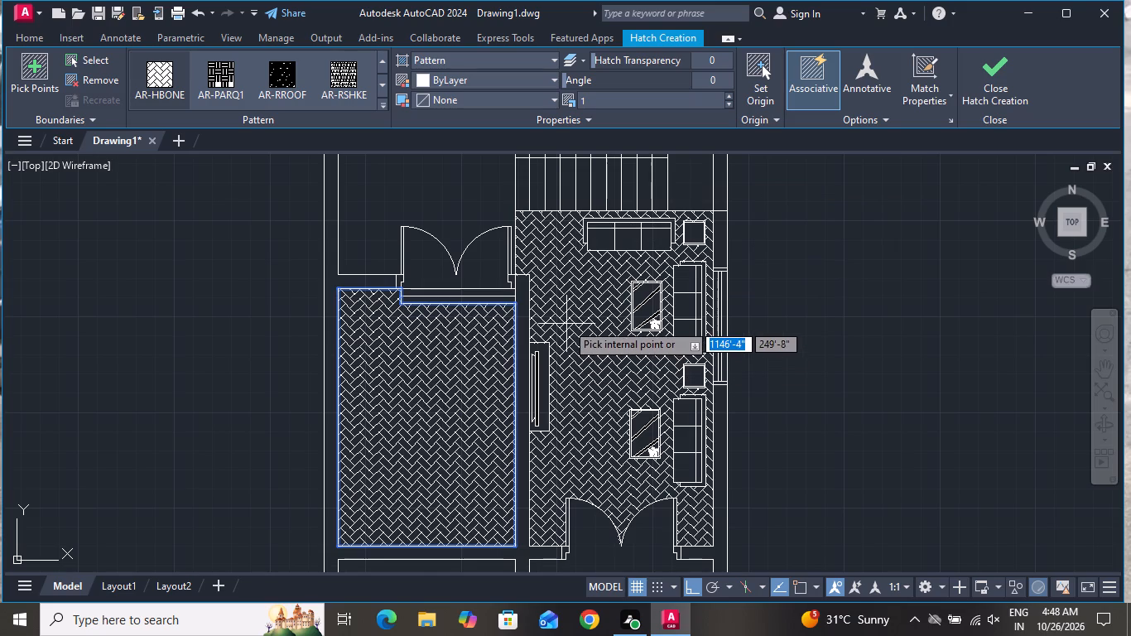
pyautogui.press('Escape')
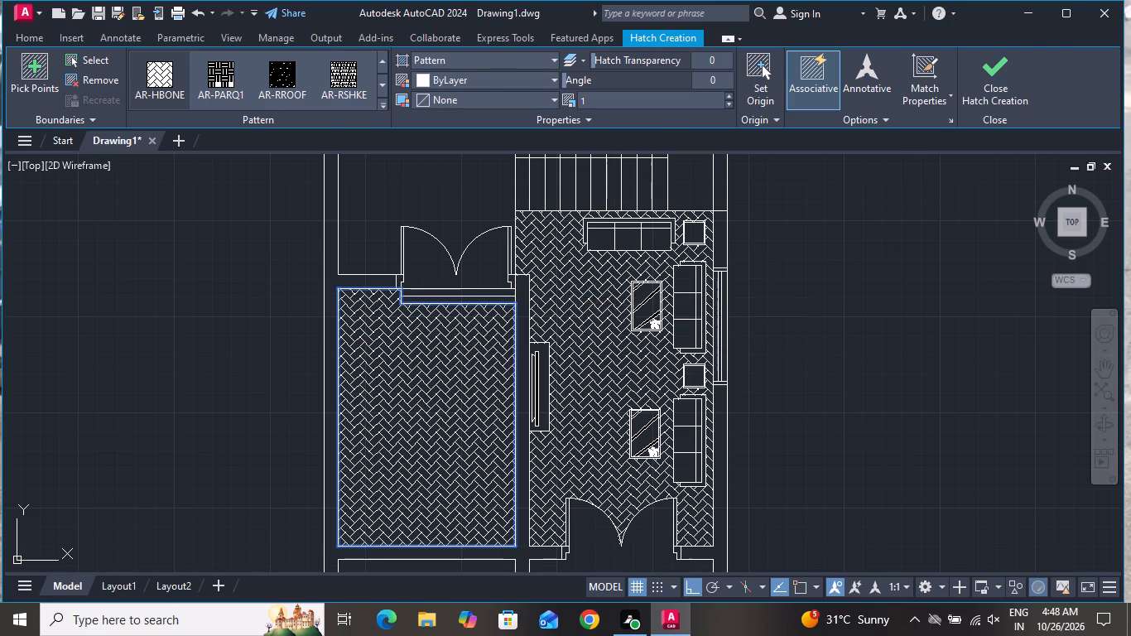
# Draw a short vertical line joining the east inner wall faces of the hatched room and the small room south of it.
pyautogui.scroll(-1, 596, 304)
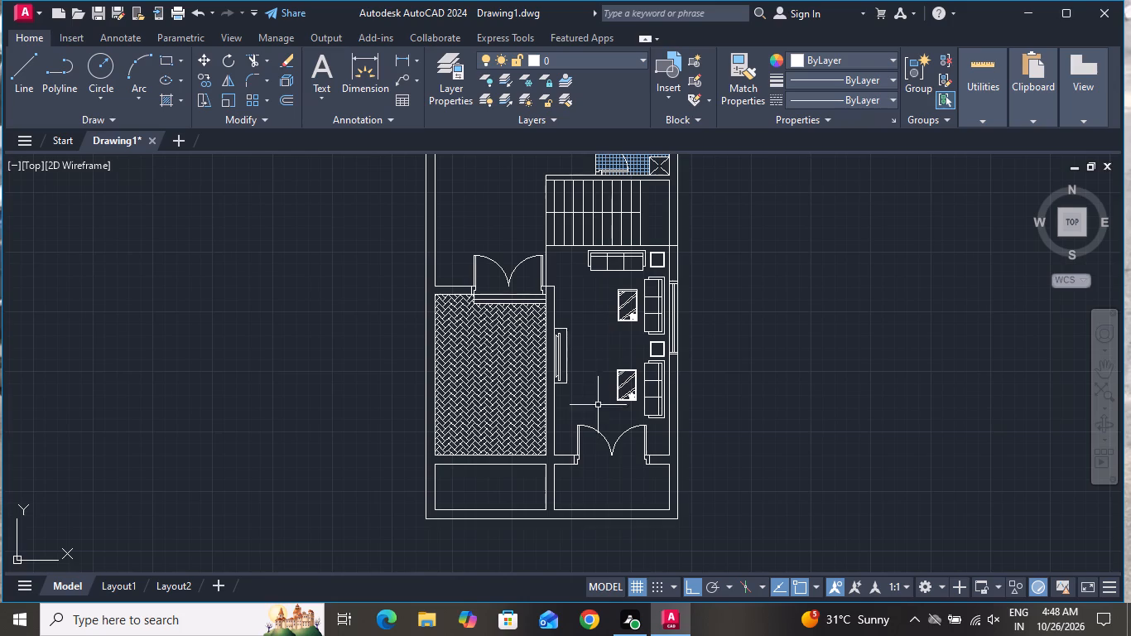
pyautogui.click(19, 75)
pyautogui.scroll(2, 552, 477)
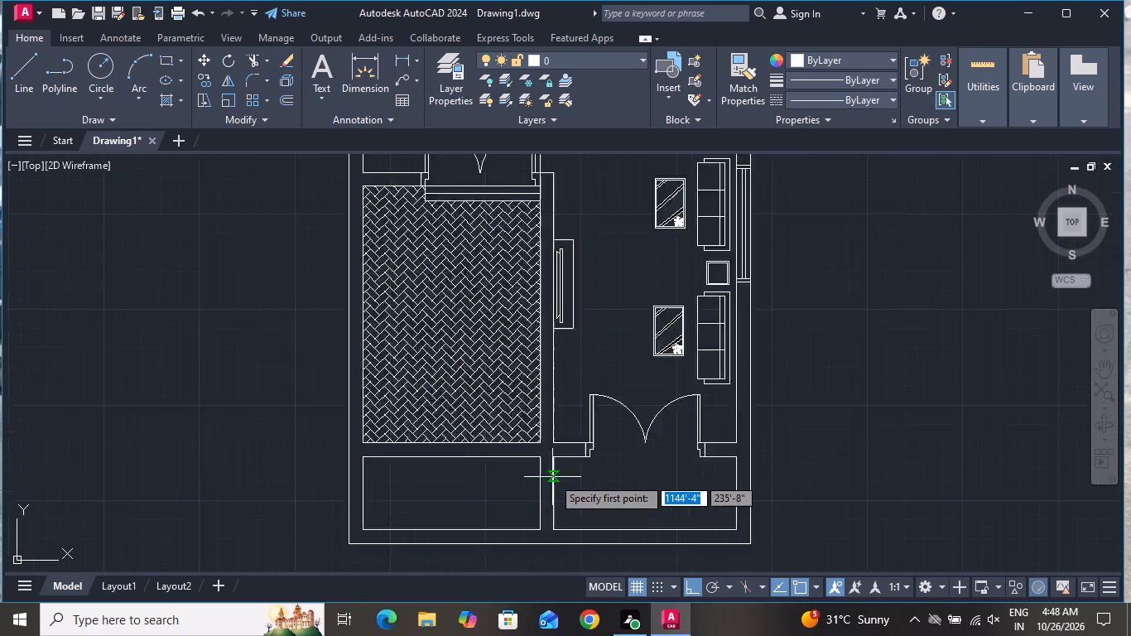
pyautogui.scroll(1, 552, 477)
pyautogui.click(512, 426)
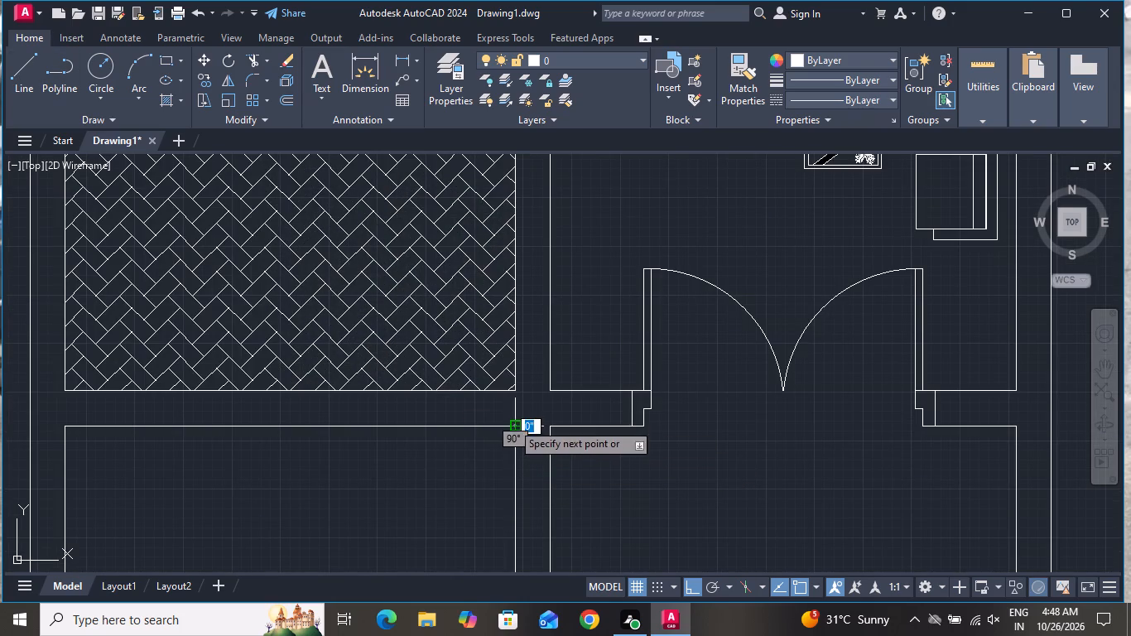
pyautogui.click(512, 394)
pyautogui.rightClick(512, 394)
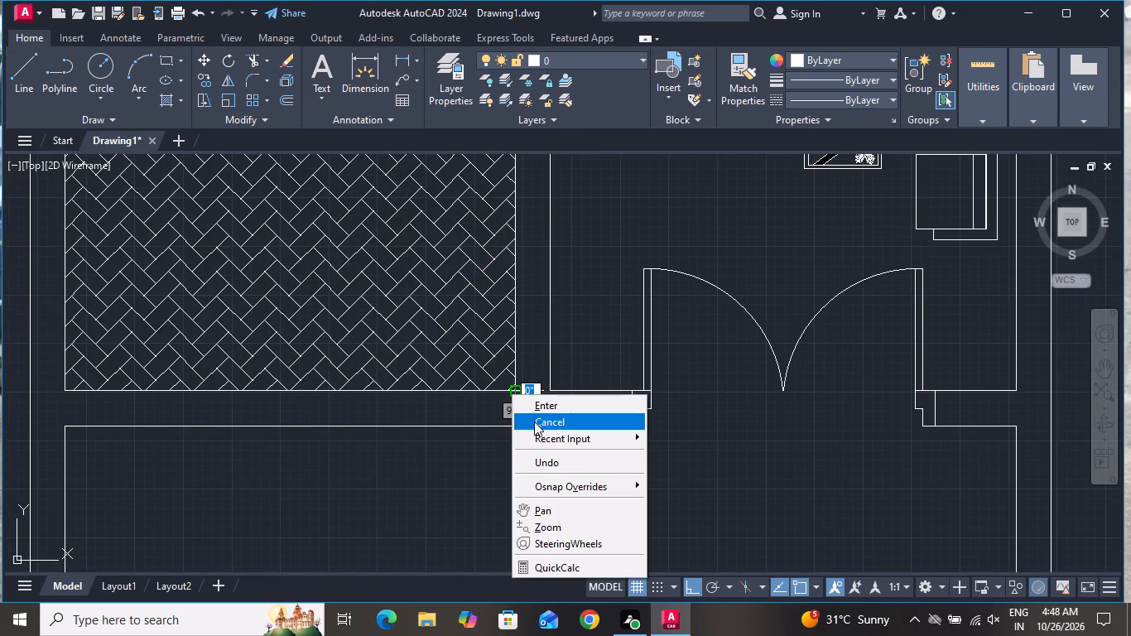
pyautogui.click(534, 422)
# Trim away both horizontal wall lines between the hatched room and the small room south of it.
pyautogui.click(254, 63)
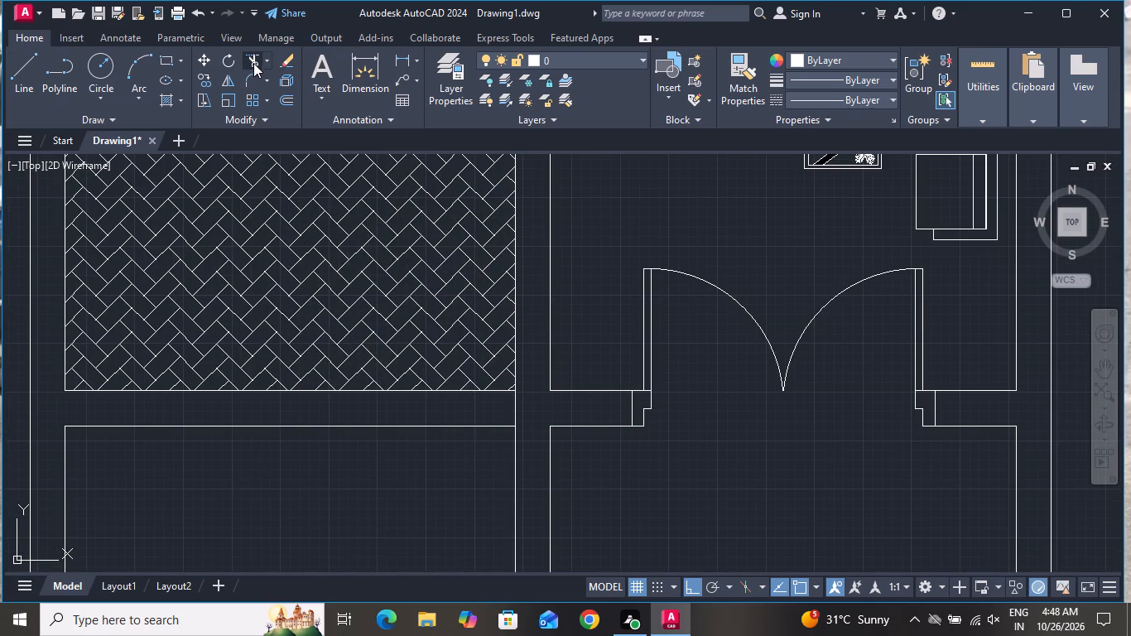
pyautogui.click(348, 446)
pyautogui.click(353, 390)
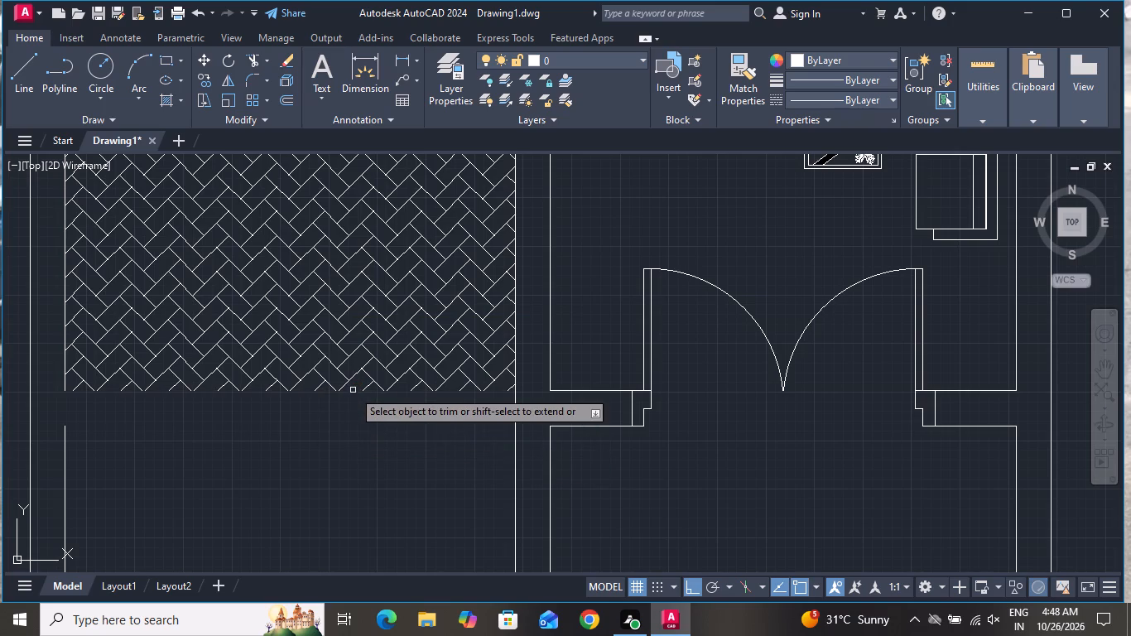
pyautogui.scroll(-1, 346, 410)
pyautogui.rightClick(348, 428)
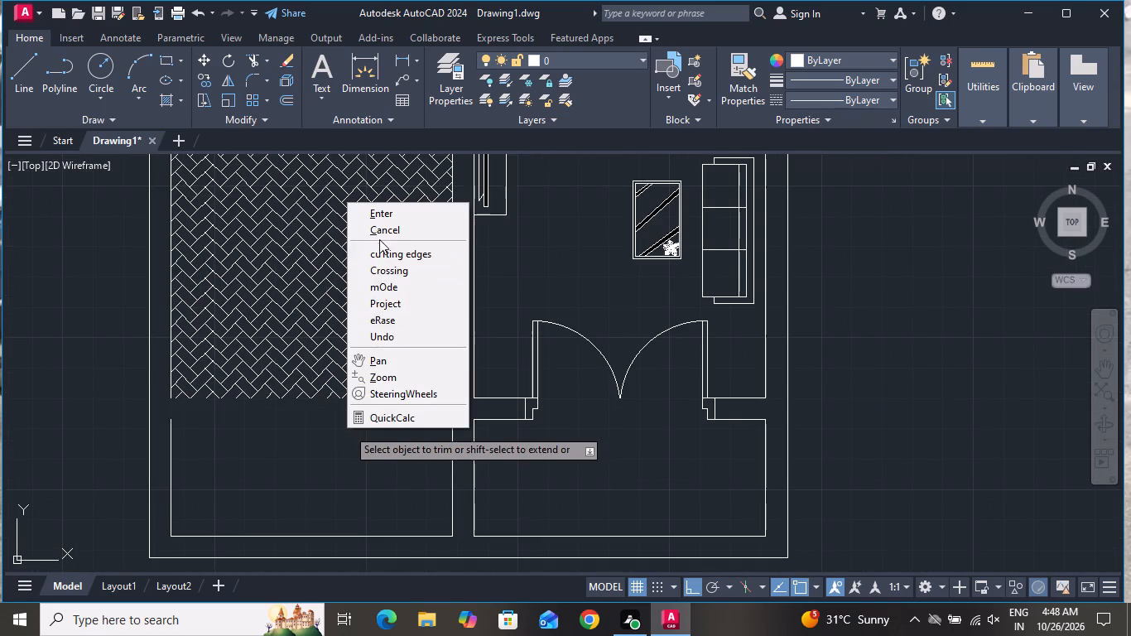
pyautogui.click(379, 233)
# Draw a short vertical line closing the gap in the west inner wall face where the dividing wall was trimmed.
pyautogui.click(12, 65)
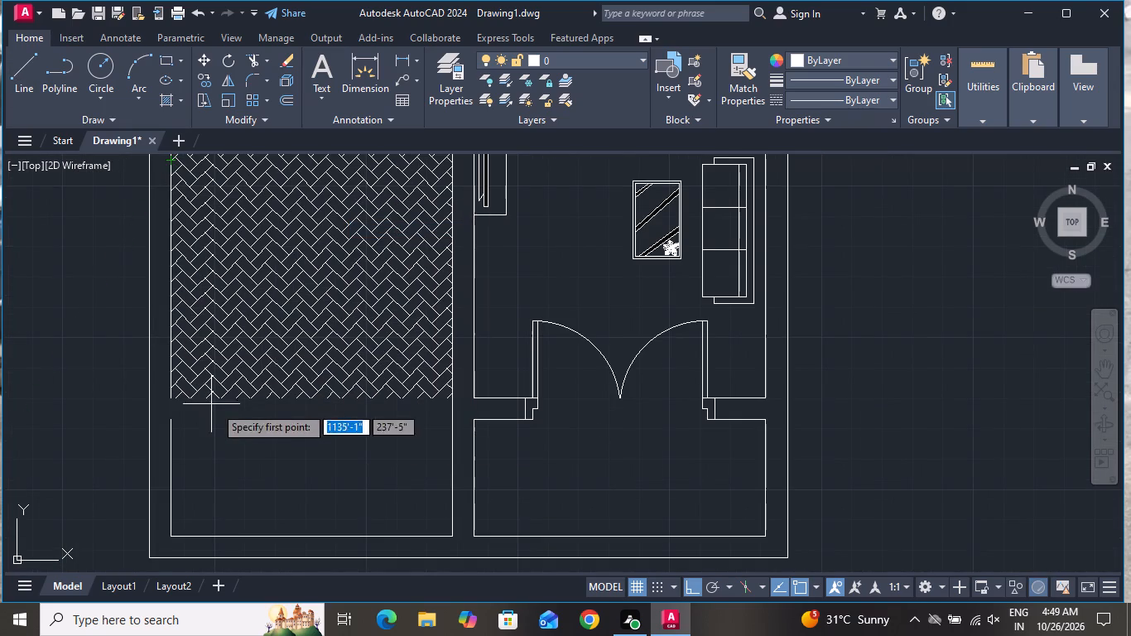
pyautogui.scroll(2, 225, 431)
pyautogui.click(77, 399)
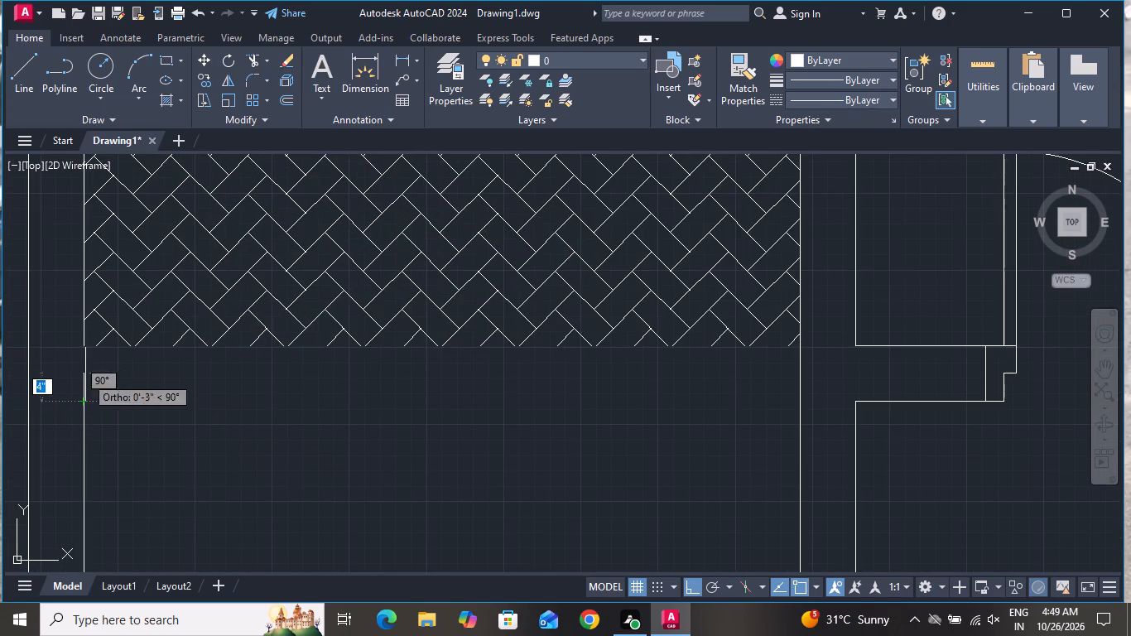
pyautogui.click(80, 350)
pyautogui.rightClick(79, 350)
pyautogui.click(112, 374)
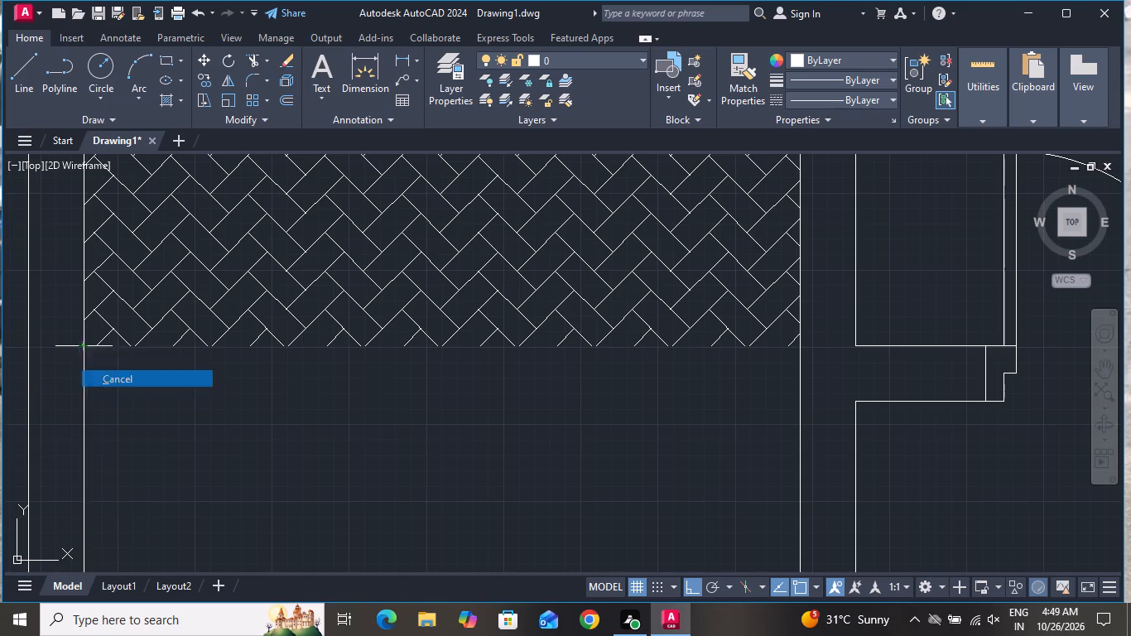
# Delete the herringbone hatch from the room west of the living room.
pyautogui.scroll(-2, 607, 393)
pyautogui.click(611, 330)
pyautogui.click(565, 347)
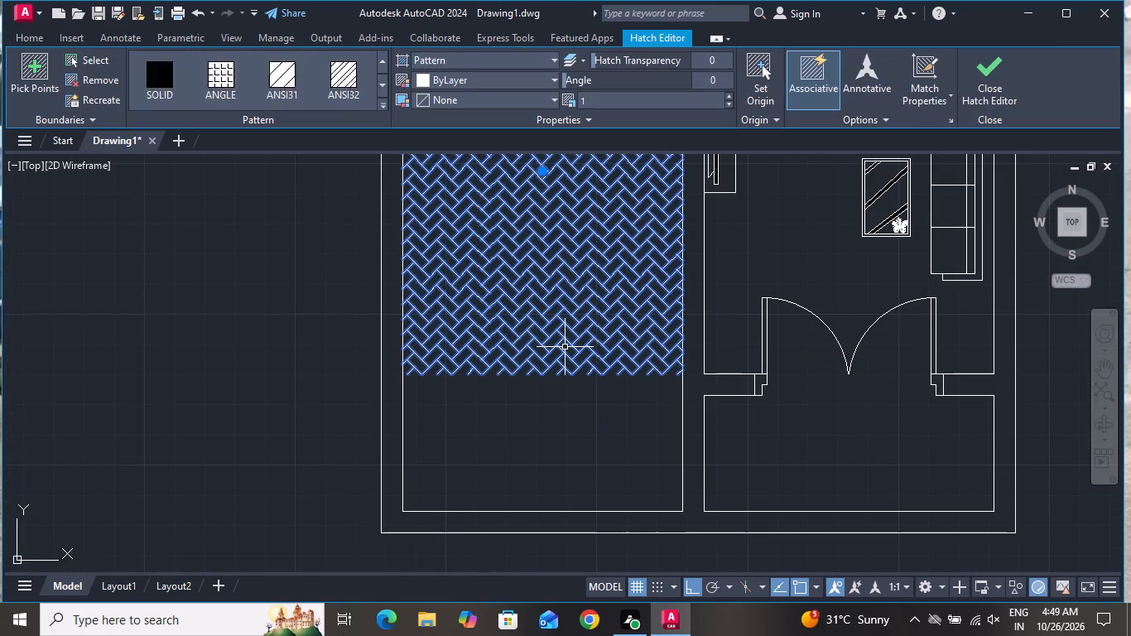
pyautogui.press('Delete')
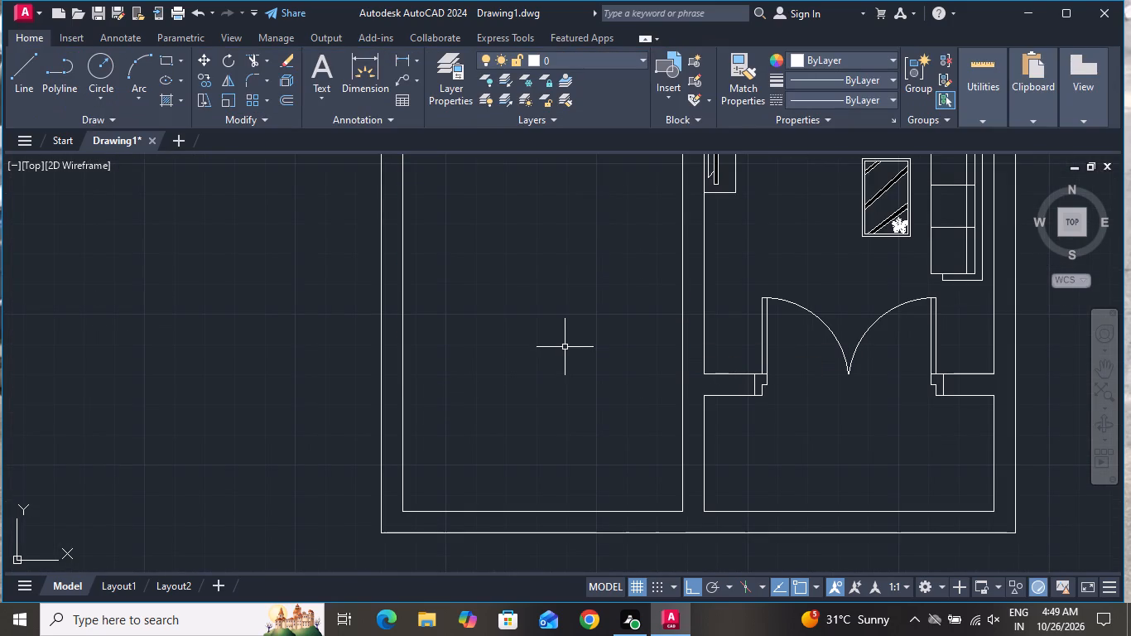
# Draw two short vertical lines extending the west room's west and east inner wall faces south to the outer wall line.
pyautogui.click(161, 97)
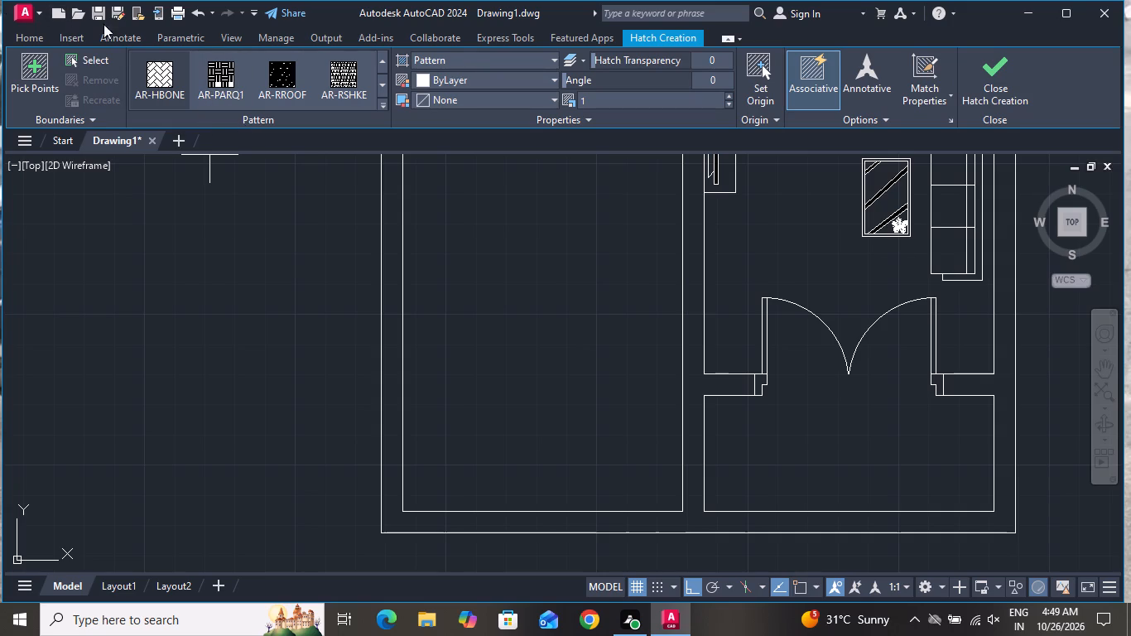
pyautogui.click(32, 38)
pyautogui.click(35, 66)
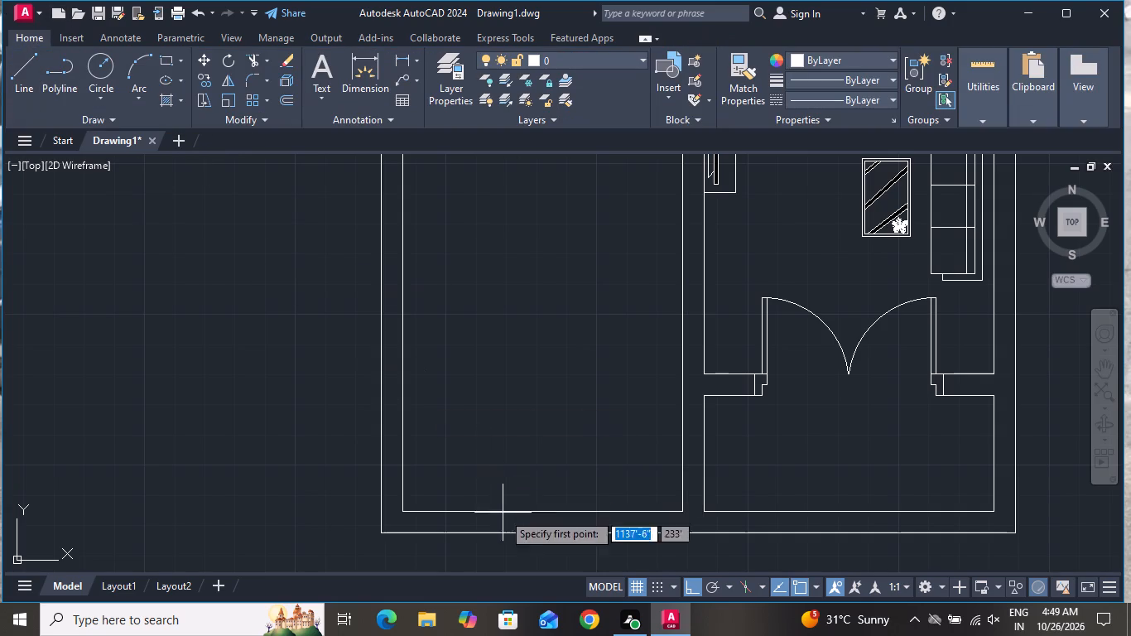
pyautogui.scroll(1, 458, 546)
pyautogui.click(365, 493)
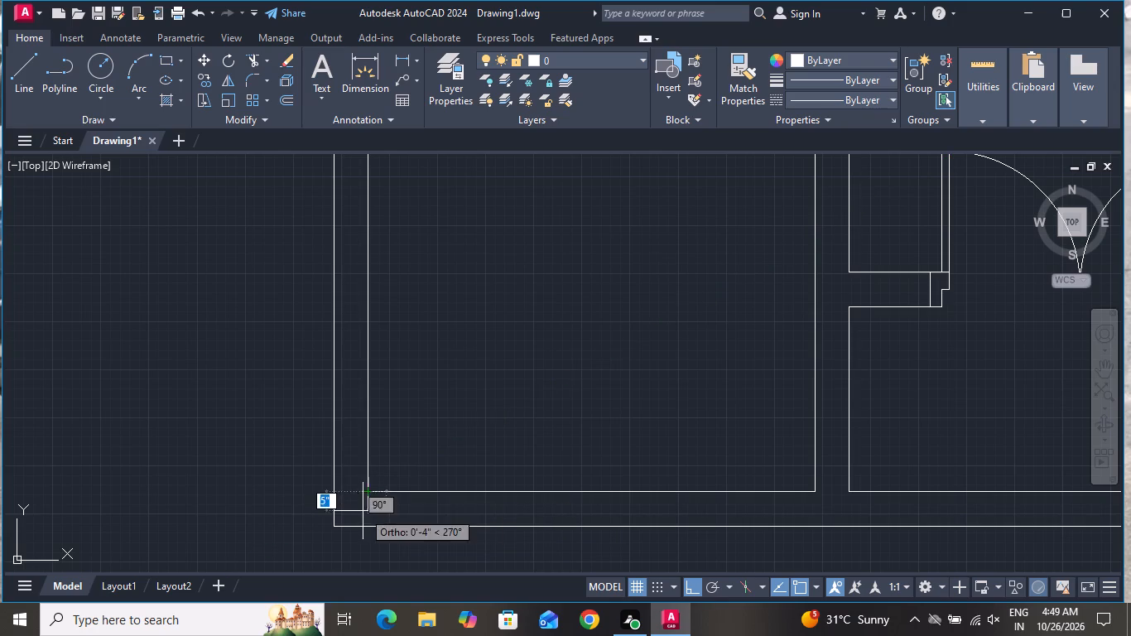
pyautogui.click(374, 527)
pyautogui.rightClick(374, 527)
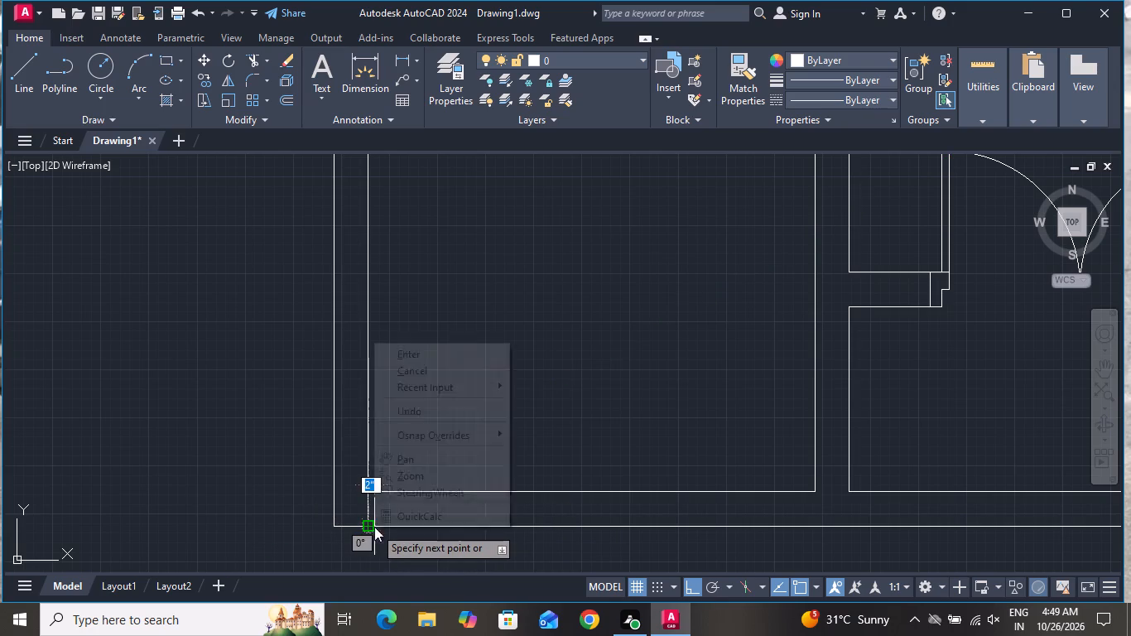
pyautogui.click(420, 369)
pyautogui.click(24, 71)
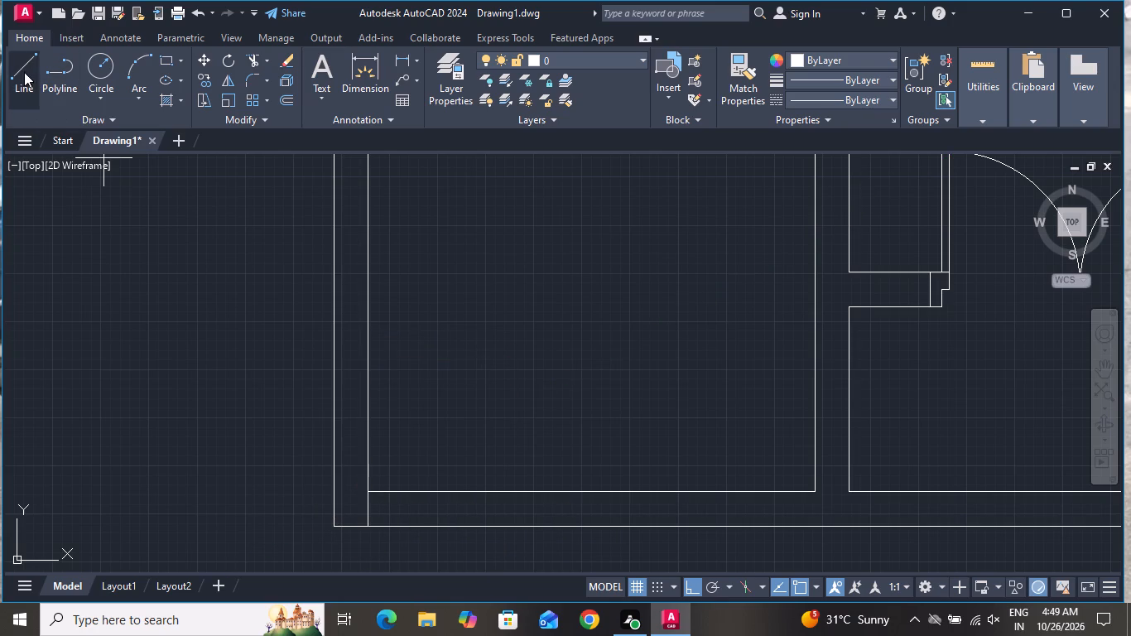
pyautogui.click(813, 494)
pyautogui.click(814, 532)
pyautogui.rightClick(814, 532)
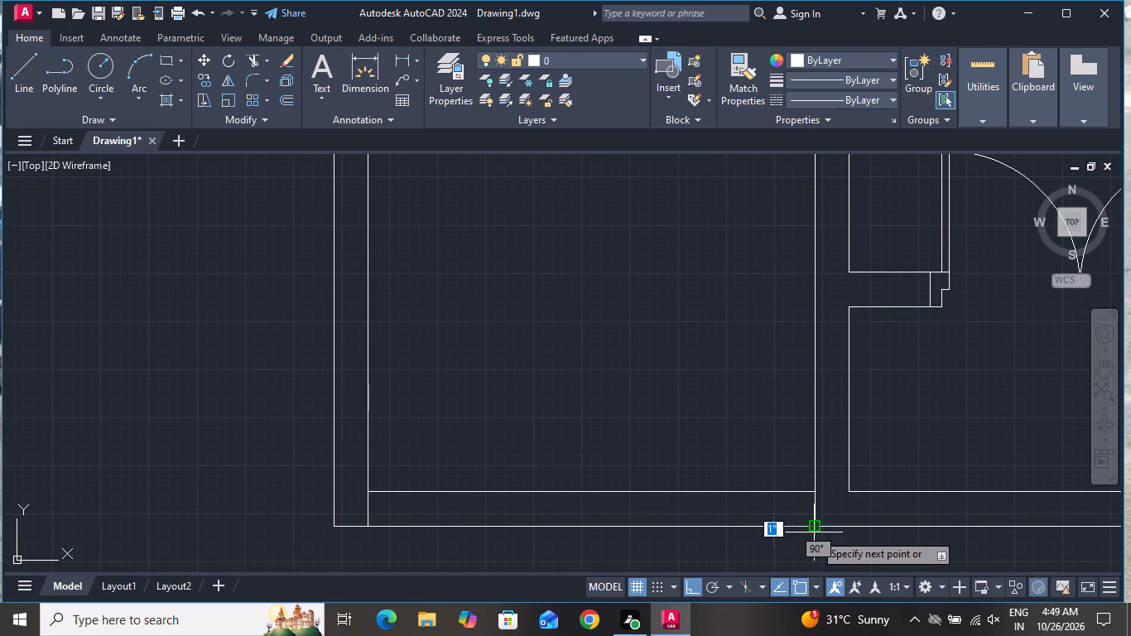
pyautogui.click(857, 369)
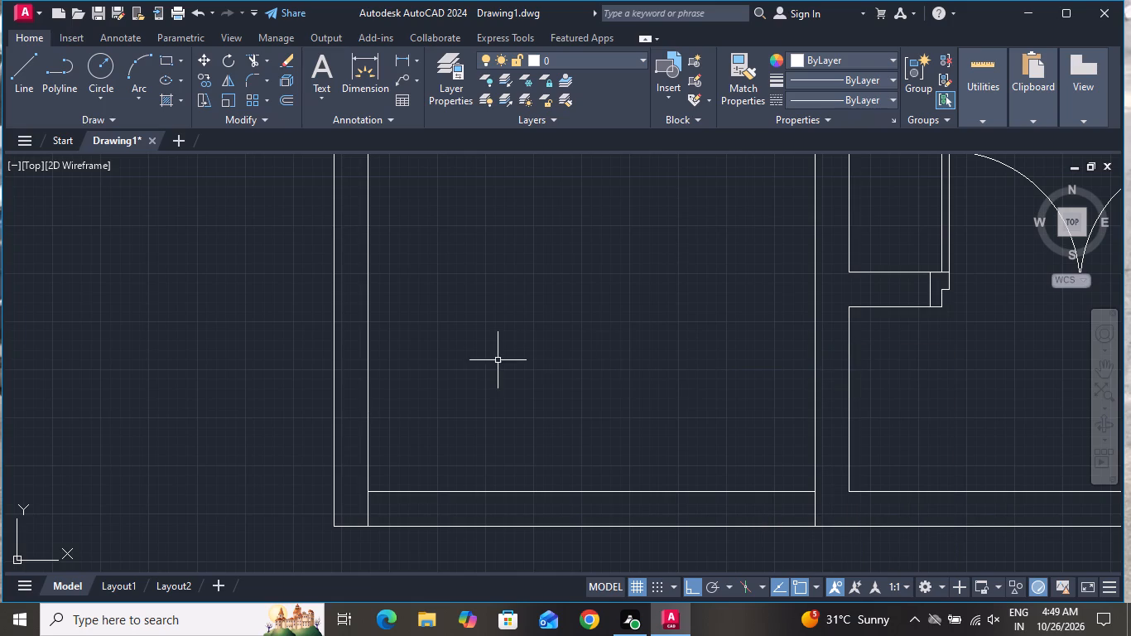
# Trim away the inner and outer south wall lines between the two short vertical lines of the west room.
pyautogui.click(254, 59)
pyautogui.click(614, 478)
pyautogui.click(618, 541)
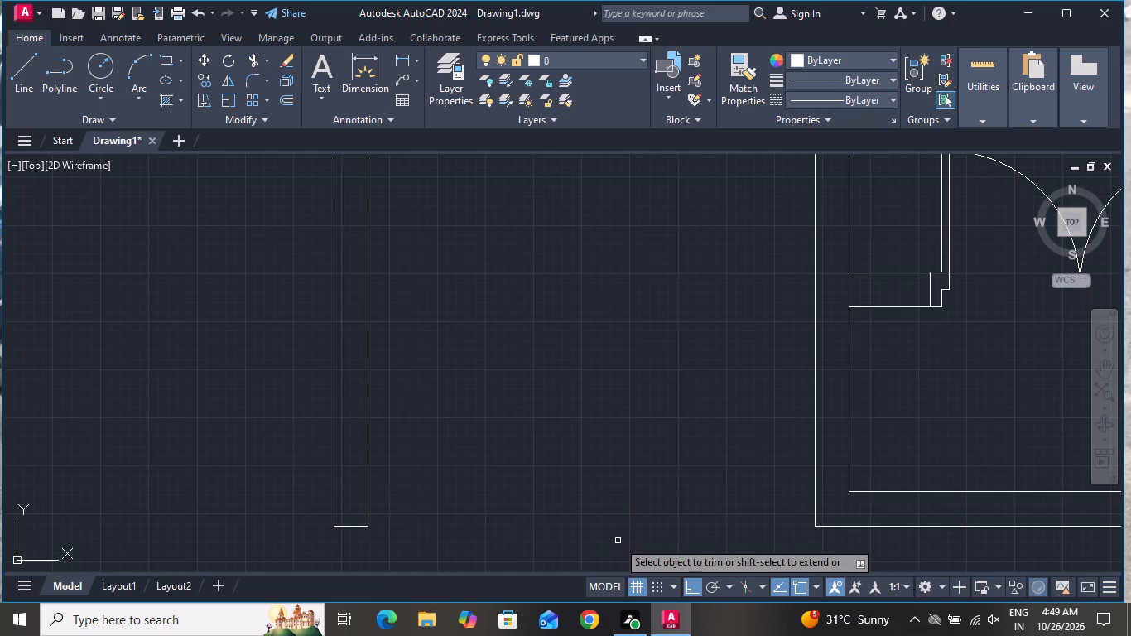
pyautogui.rightClick(581, 431)
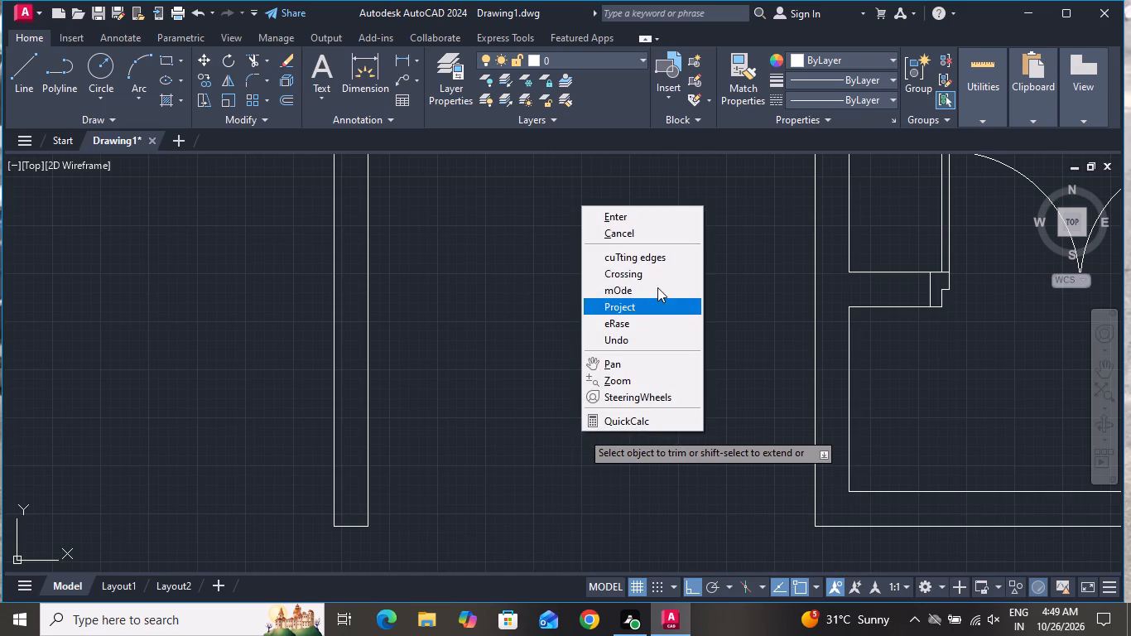
pyautogui.click(650, 225)
# Draw a 9'-8" horizontal line closing the west room's south opening along the outer wall line.
pyautogui.click(37, 61)
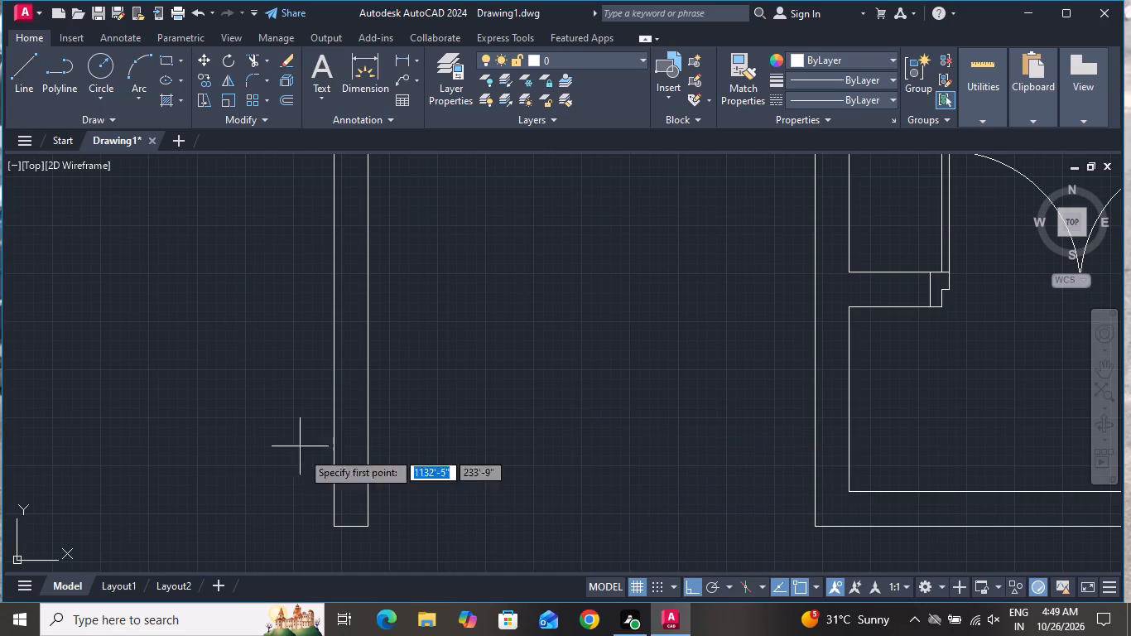
pyautogui.click(368, 527)
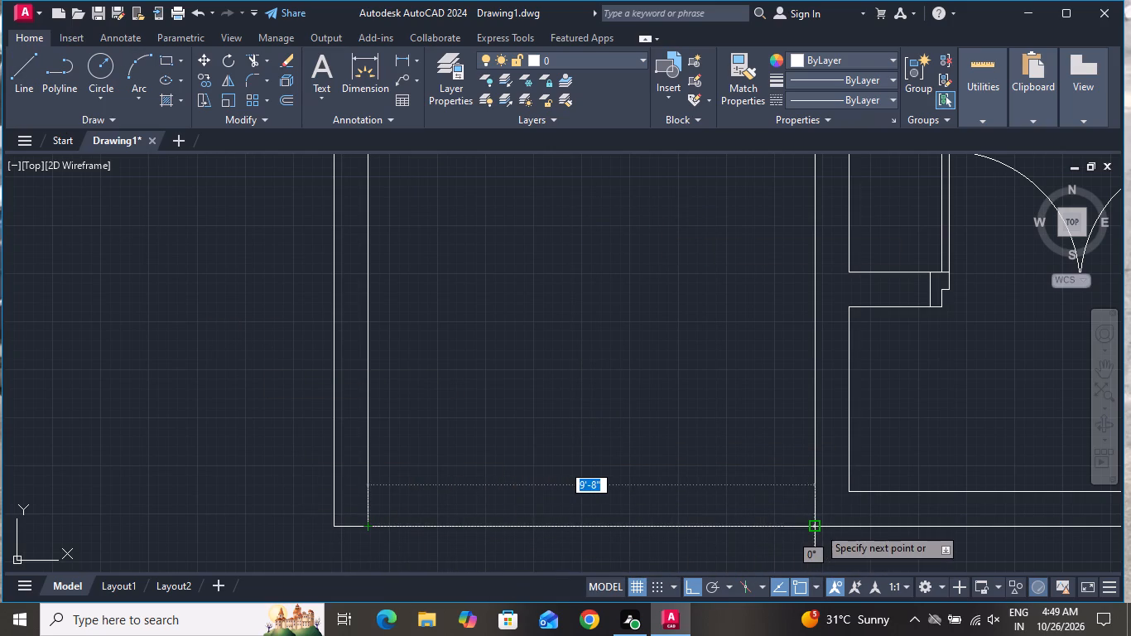
pyautogui.click(818, 527)
pyautogui.rightClick(818, 527)
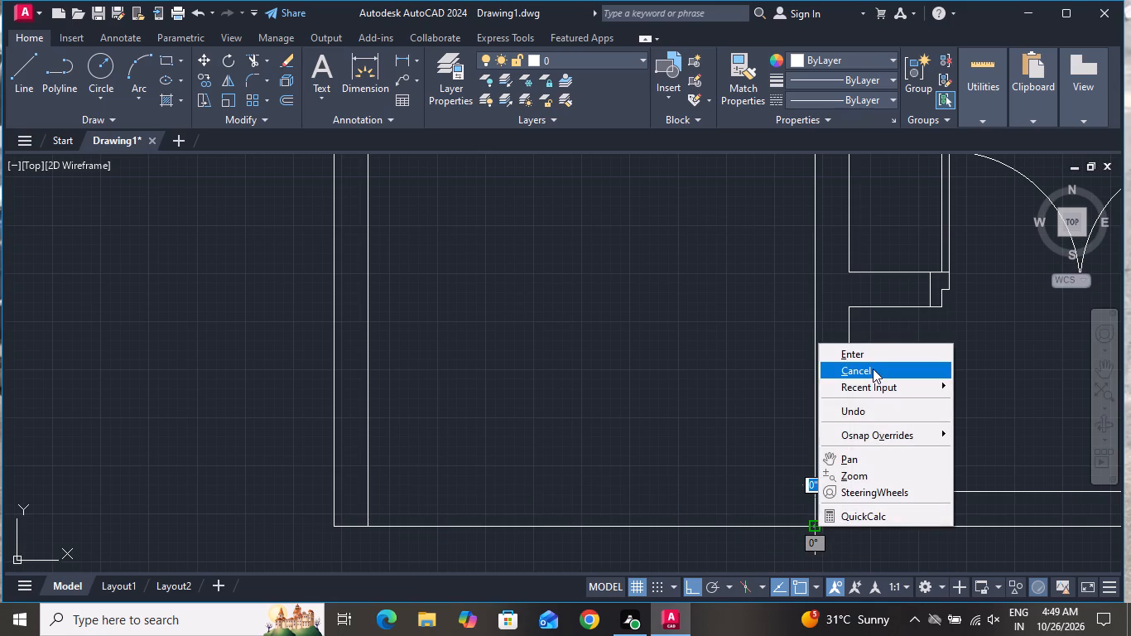
pyautogui.click(873, 369)
# Hatch the enlarged west room's floor with the AR-HBONE pattern at scale 1.
pyautogui.scroll(-2, 811, 448)
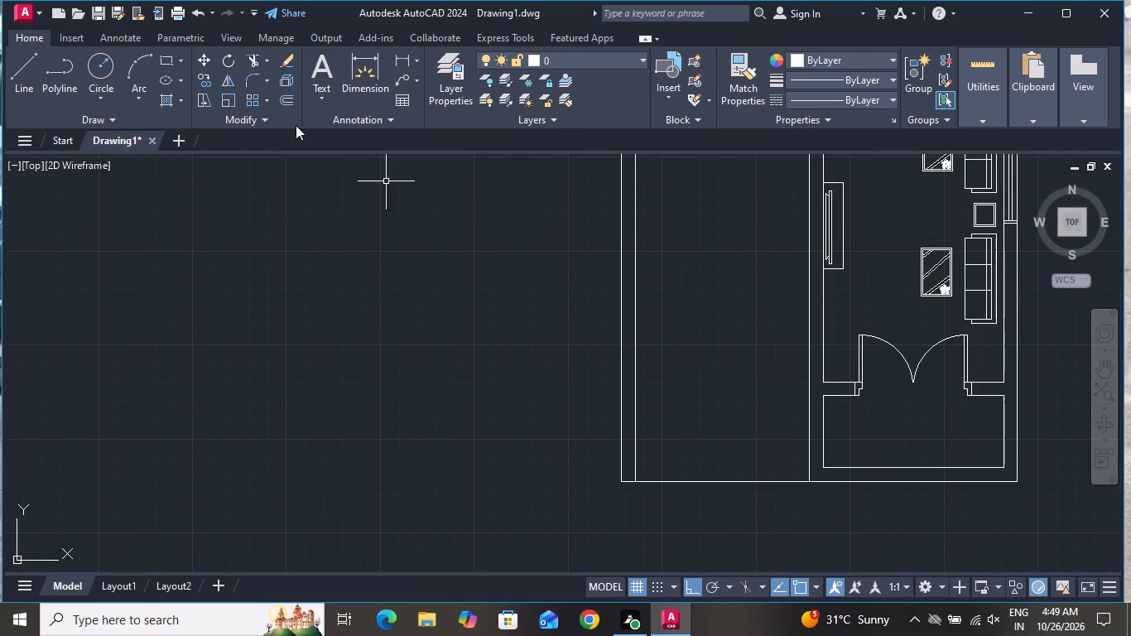
pyautogui.click(161, 99)
pyautogui.click(166, 83)
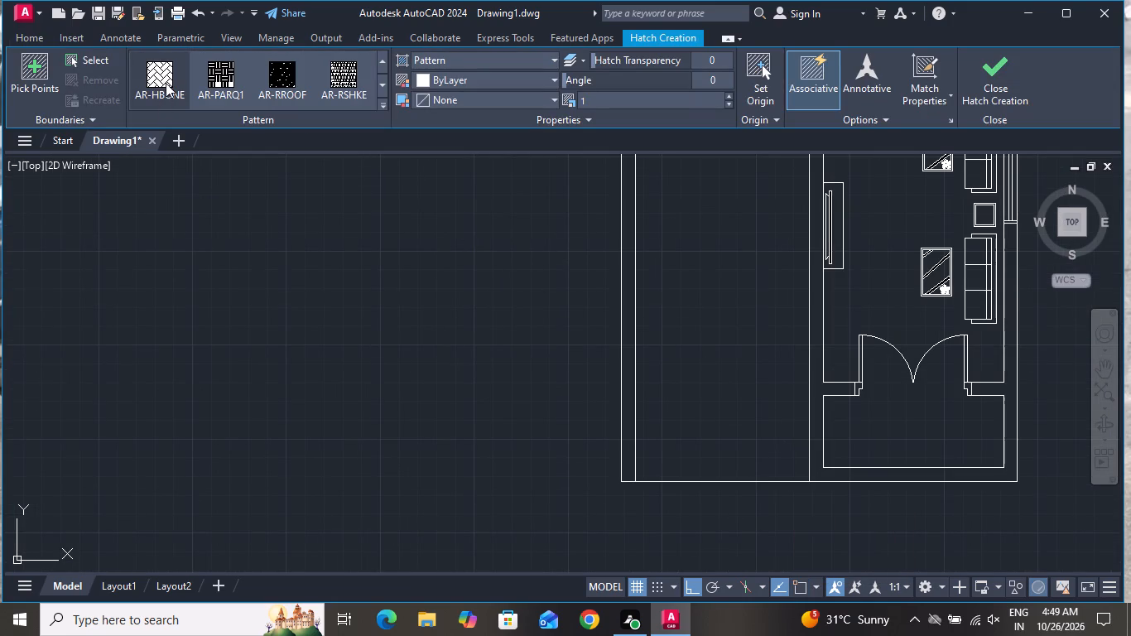
pyautogui.click(647, 325)
pyautogui.scroll(-2, 591, 465)
pyautogui.rightClick(455, 472)
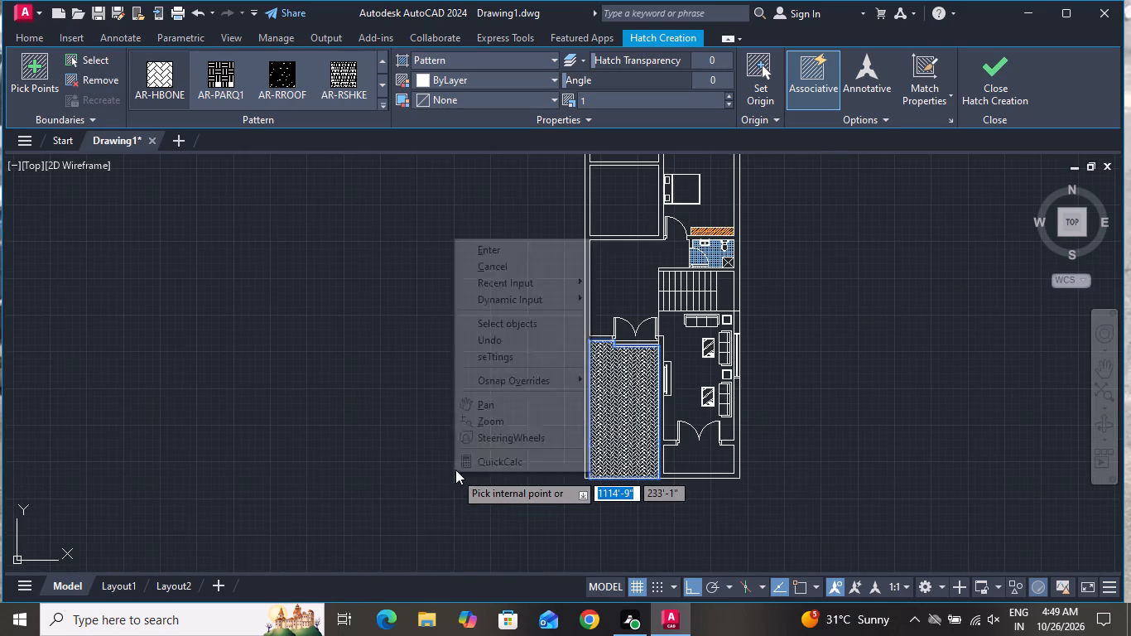
pyautogui.click(499, 272)
# Draw a rectangle about 9" by 4'-9" in the wall between the hatched room and the small southeast room.
pyautogui.scroll(2, 601, 377)
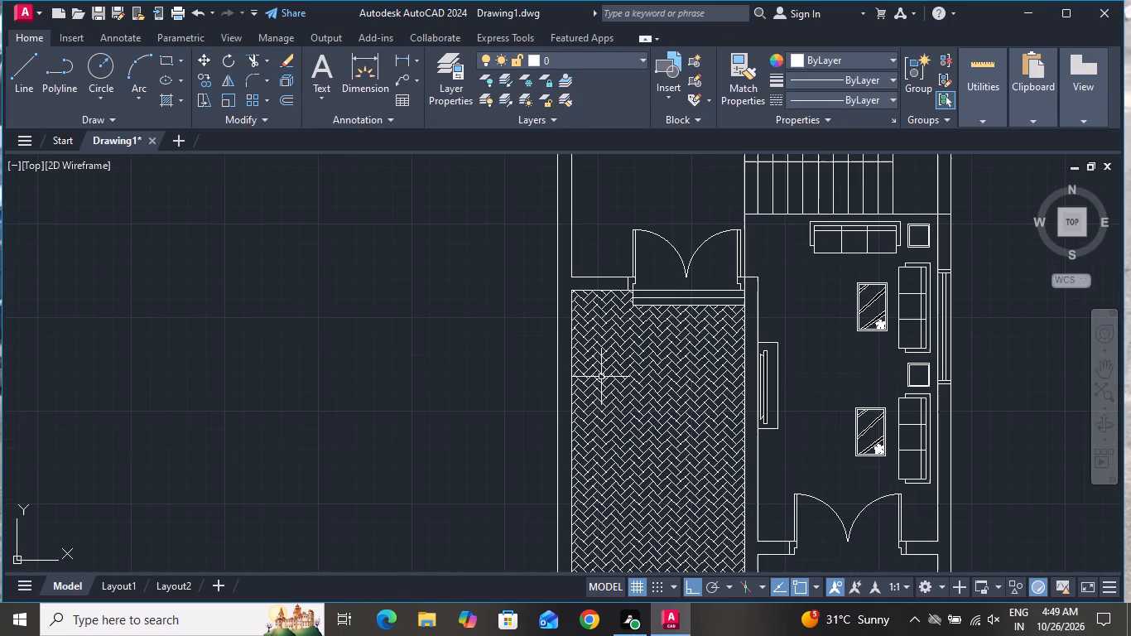
pyautogui.scroll(-1, 601, 377)
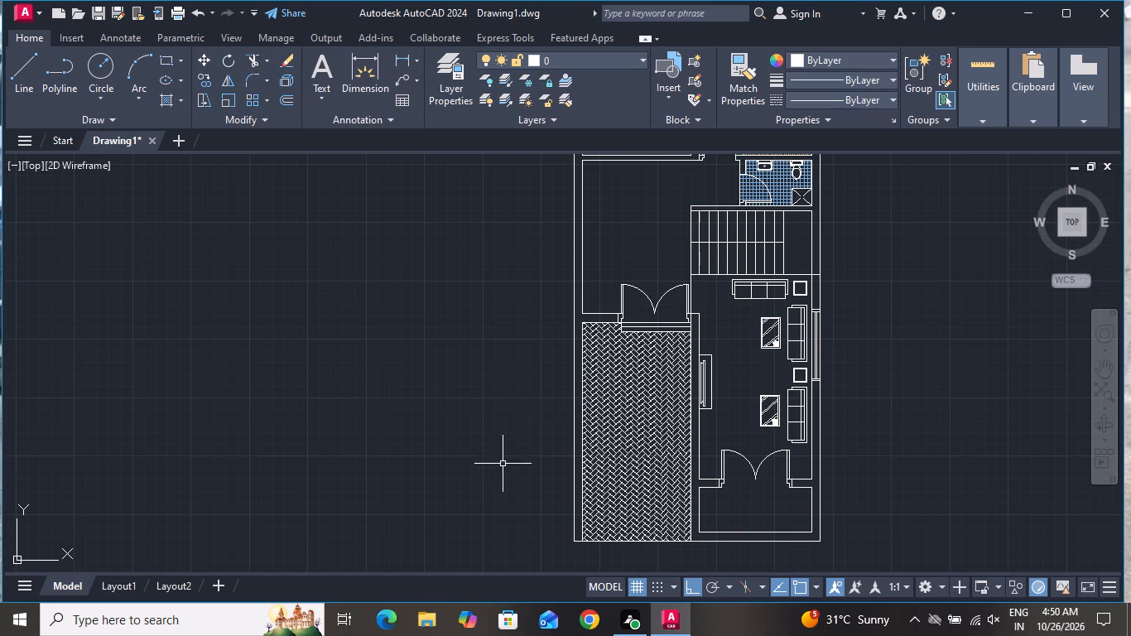
pyautogui.scroll(1, 748, 503)
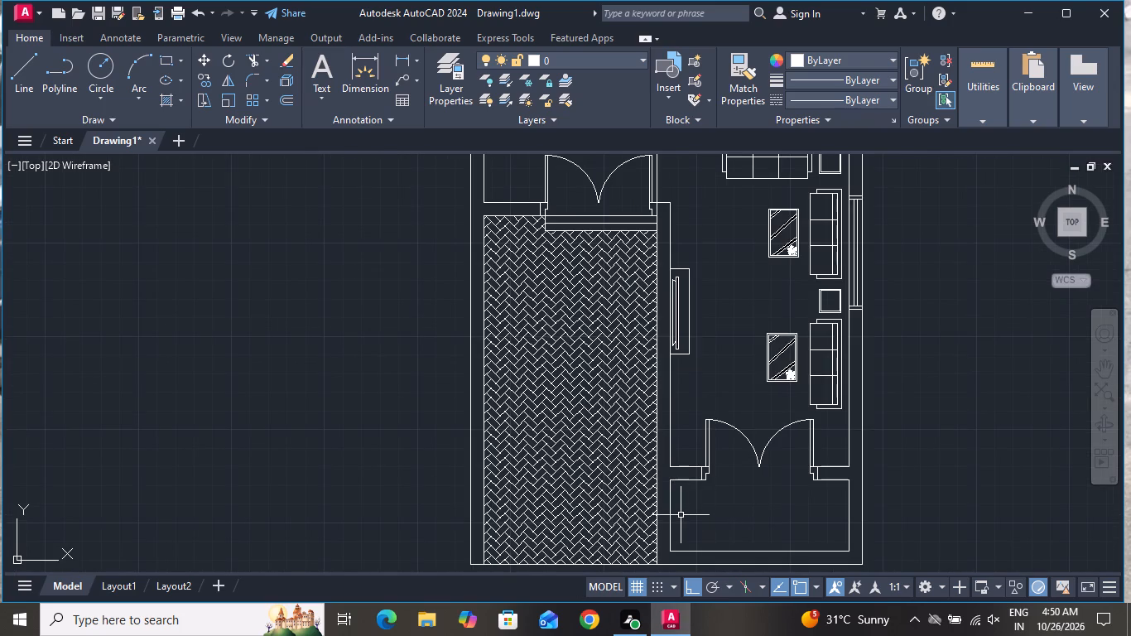
pyautogui.scroll(1, 681, 515)
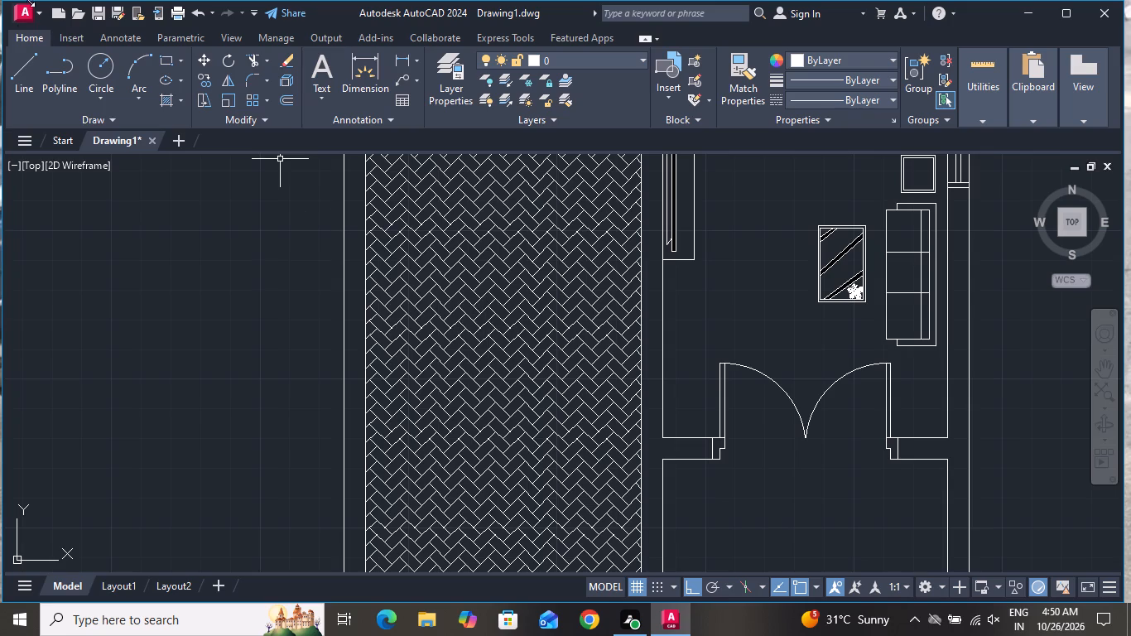
pyautogui.click(176, 59)
pyautogui.scroll(-1, 387, 176)
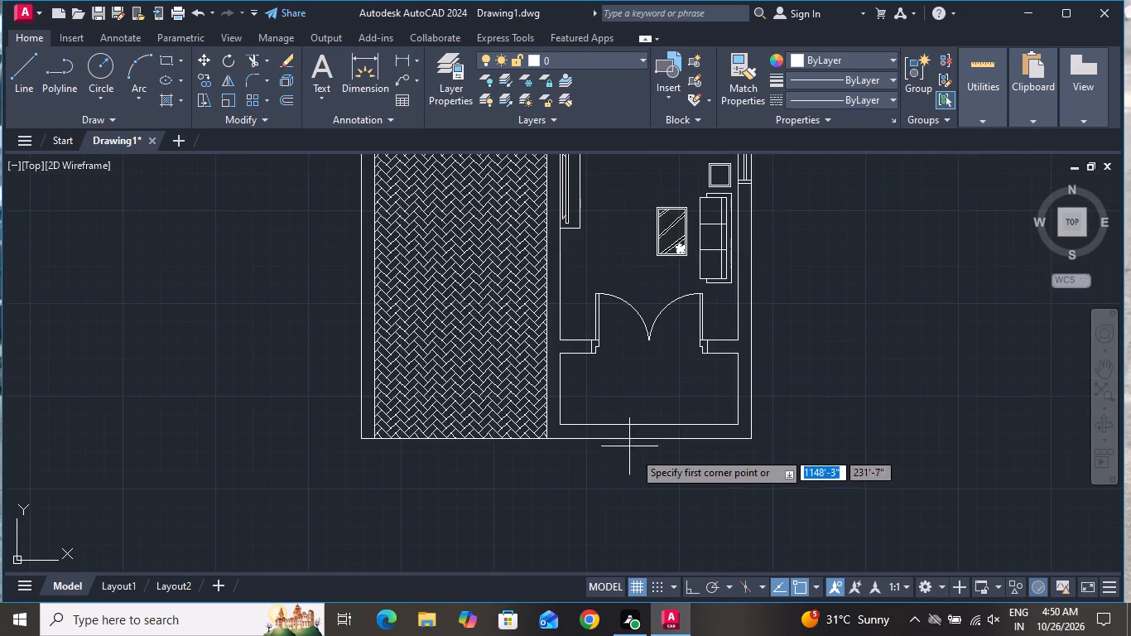
pyautogui.scroll(-1, 631, 433)
pyautogui.scroll(2, 590, 384)
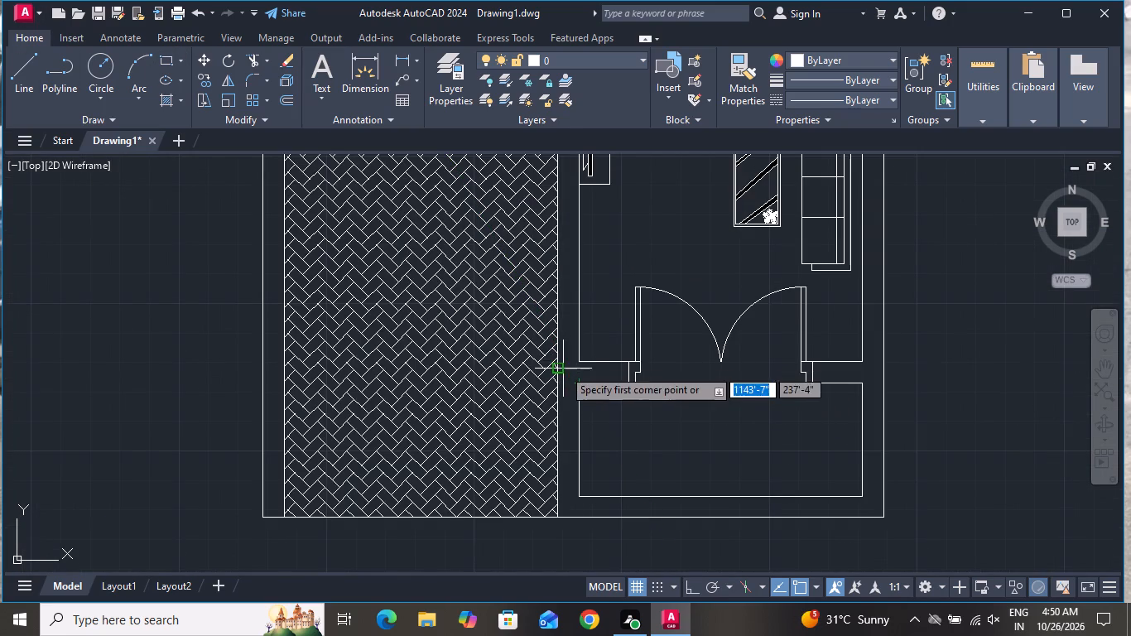
pyautogui.click(580, 362)
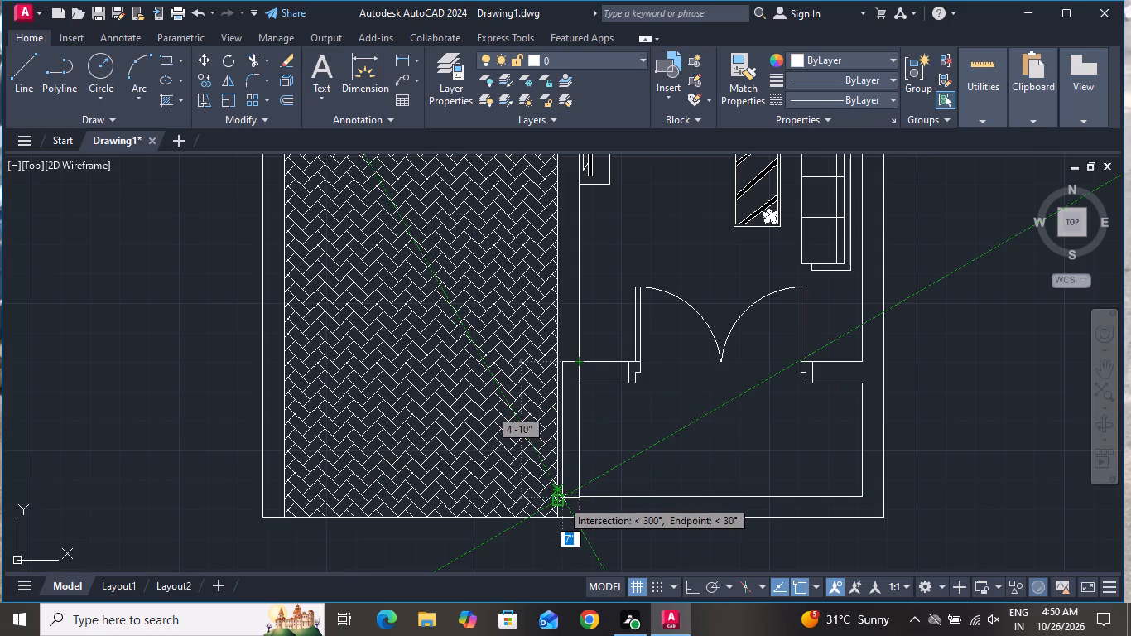
pyautogui.scroll(2, 561, 499)
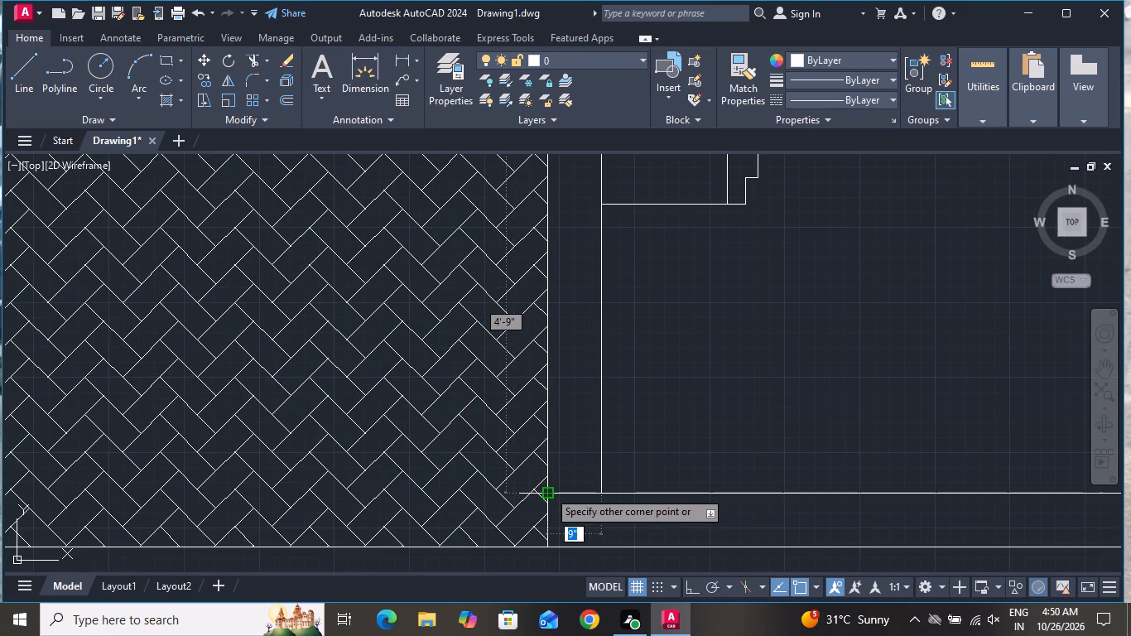
pyautogui.click(548, 490)
pyautogui.scroll(-1, 571, 491)
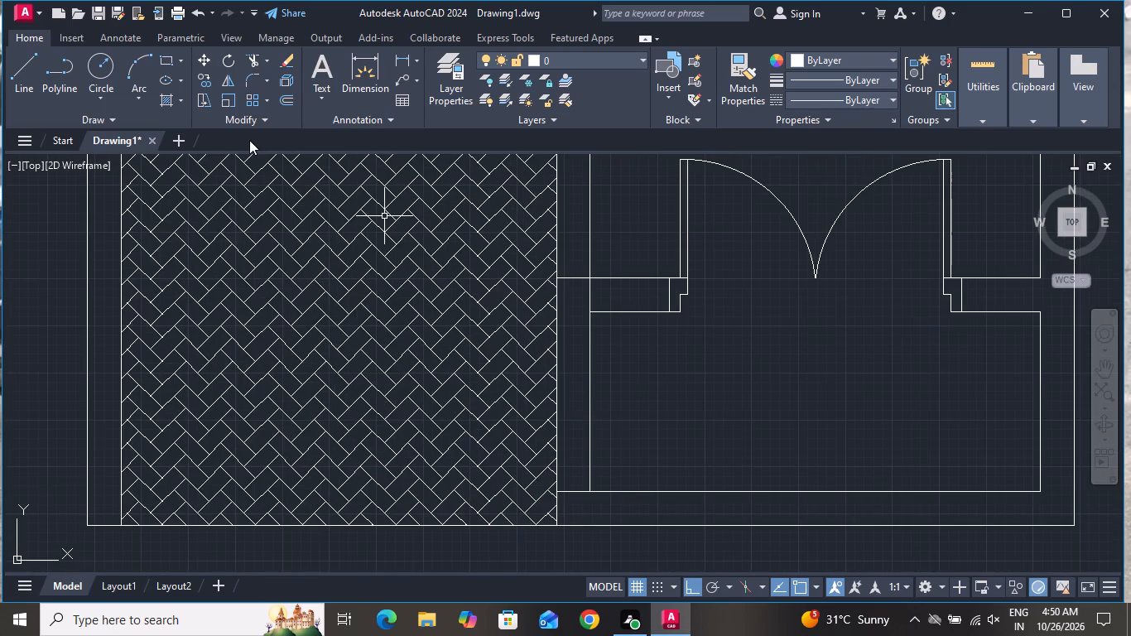
# Copy the narrow wall rectangle into the small southeast room, just inside its west inner wall face.
pyautogui.click(637, 366)
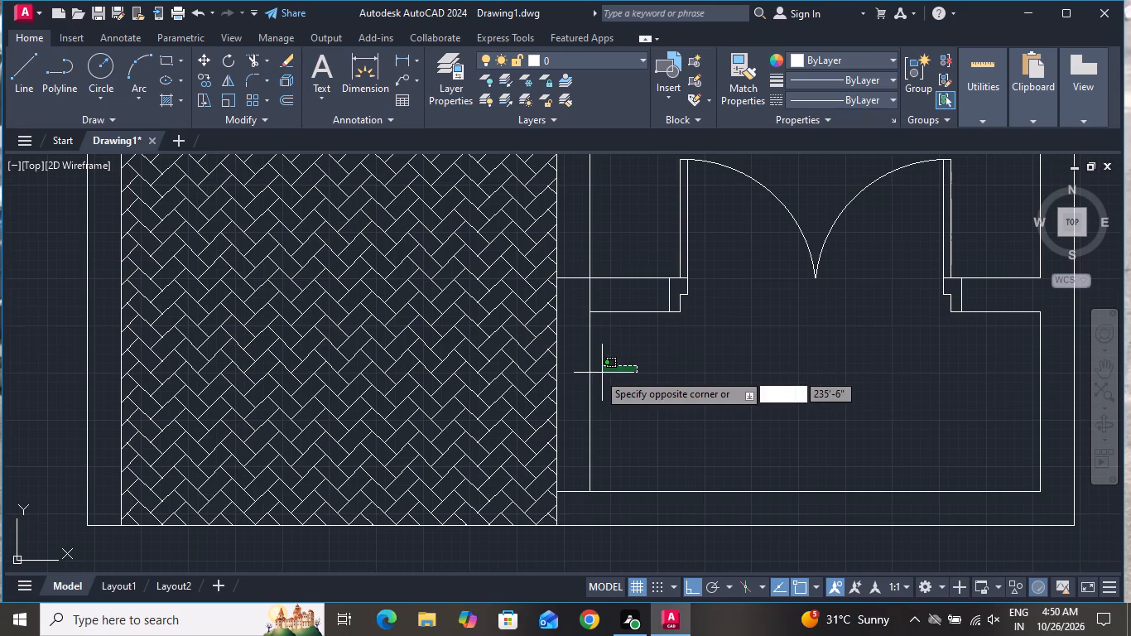
pyautogui.click(578, 373)
pyautogui.click(205, 84)
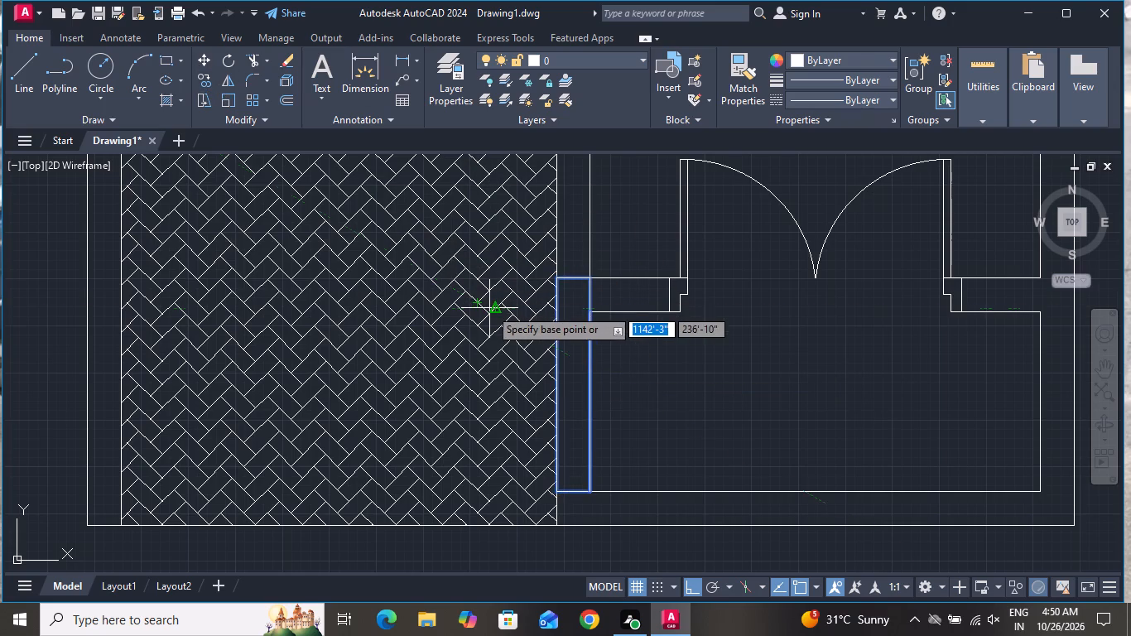
pyautogui.click(551, 277)
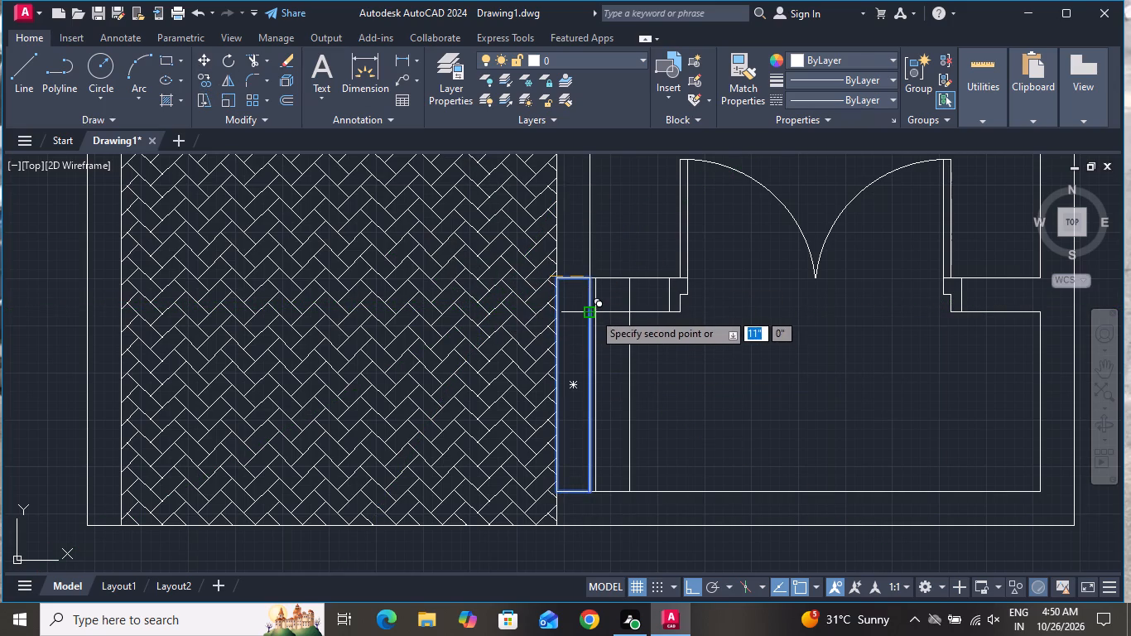
pyautogui.click(594, 312)
pyautogui.rightClick(573, 319)
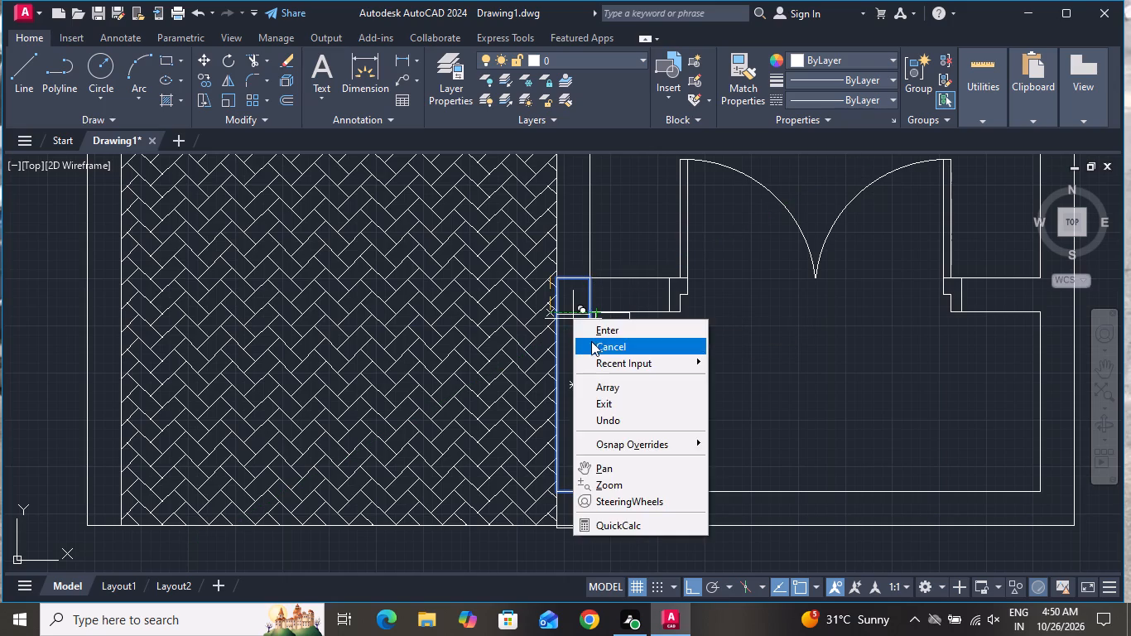
pyautogui.click(591, 340)
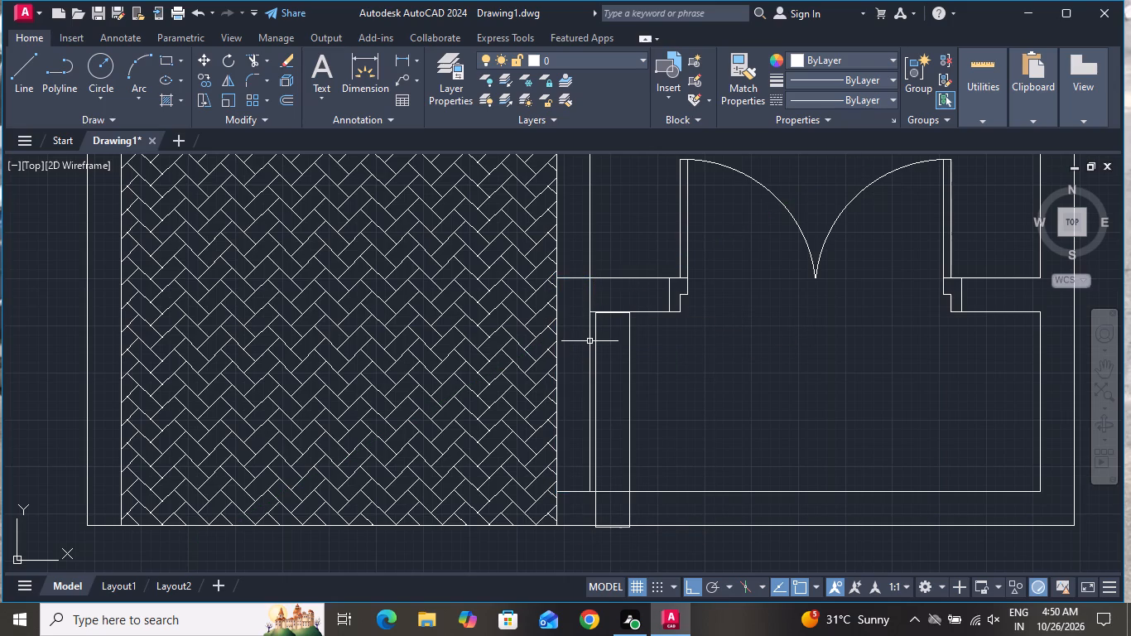
# Move the copied rectangle so its northwest corner meets the northwest inner corner of the small southeast room.
pyautogui.scroll(1, 591, 362)
pyautogui.click(676, 318)
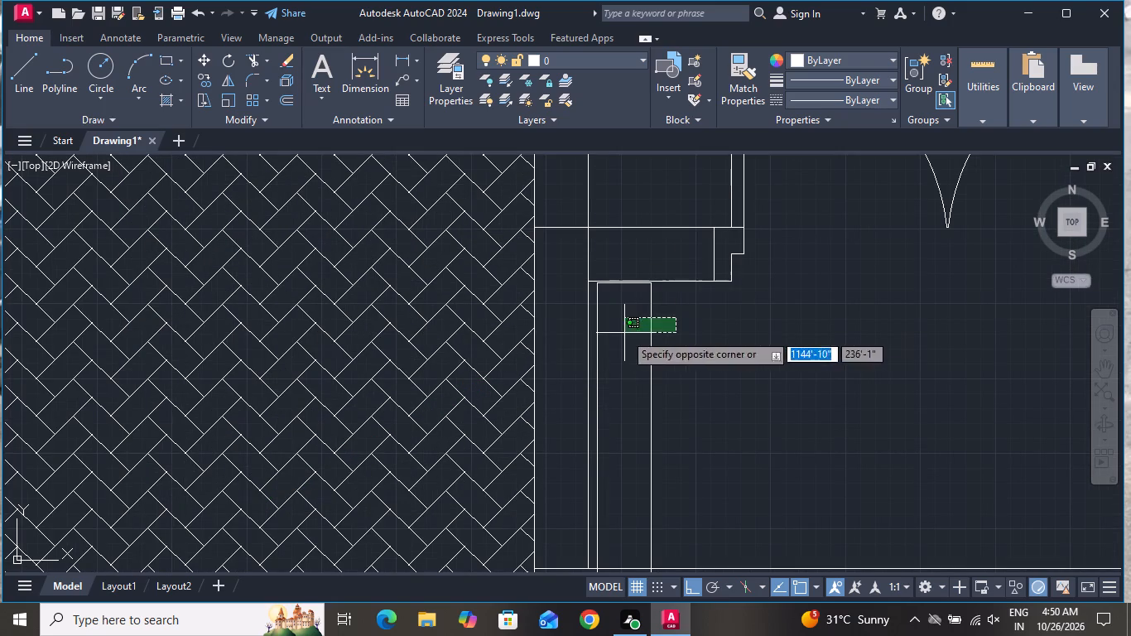
pyautogui.click(624, 333)
pyautogui.click(206, 64)
pyautogui.scroll(1, 636, 335)
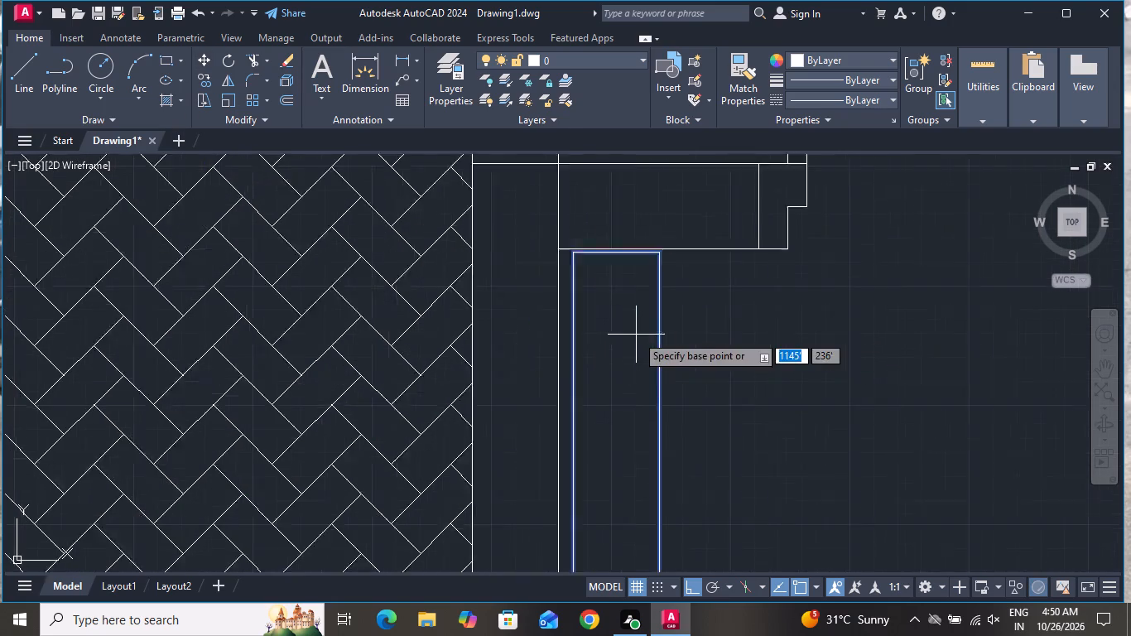
pyautogui.scroll(1, 636, 335)
pyautogui.click(533, 209)
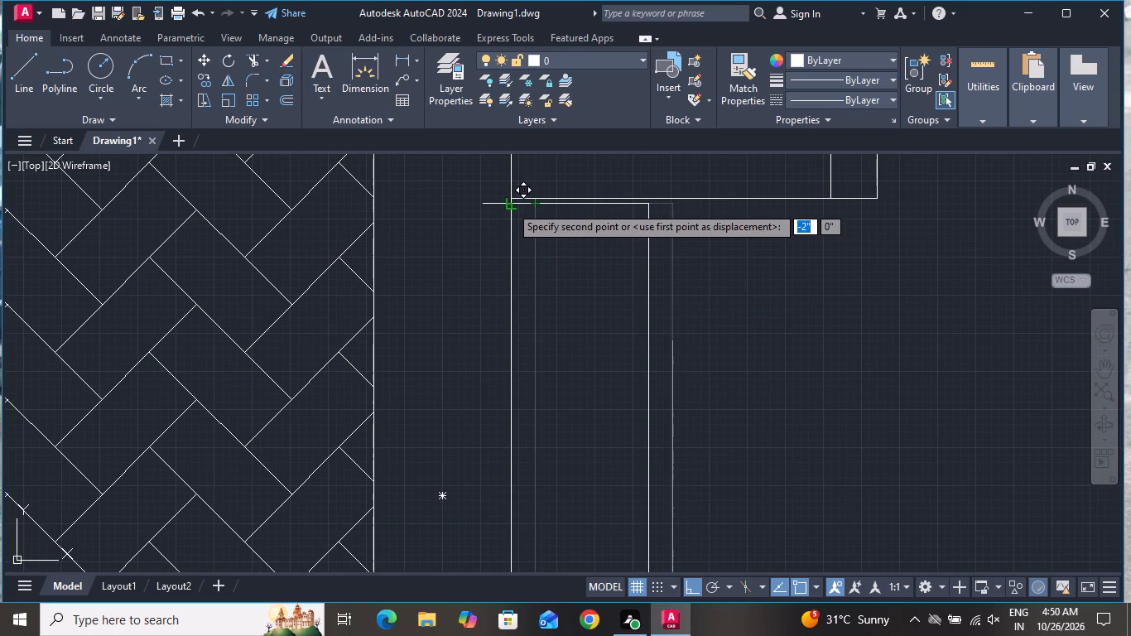
pyautogui.click(510, 203)
pyautogui.click(531, 205)
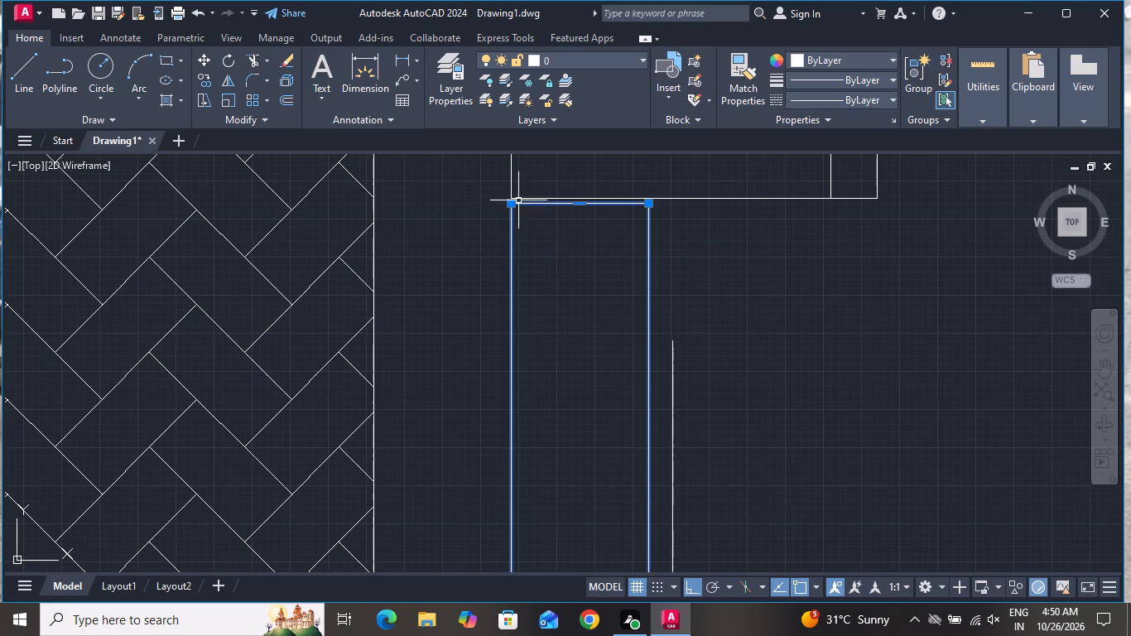
pyautogui.click(205, 60)
pyautogui.scroll(2, 474, 178)
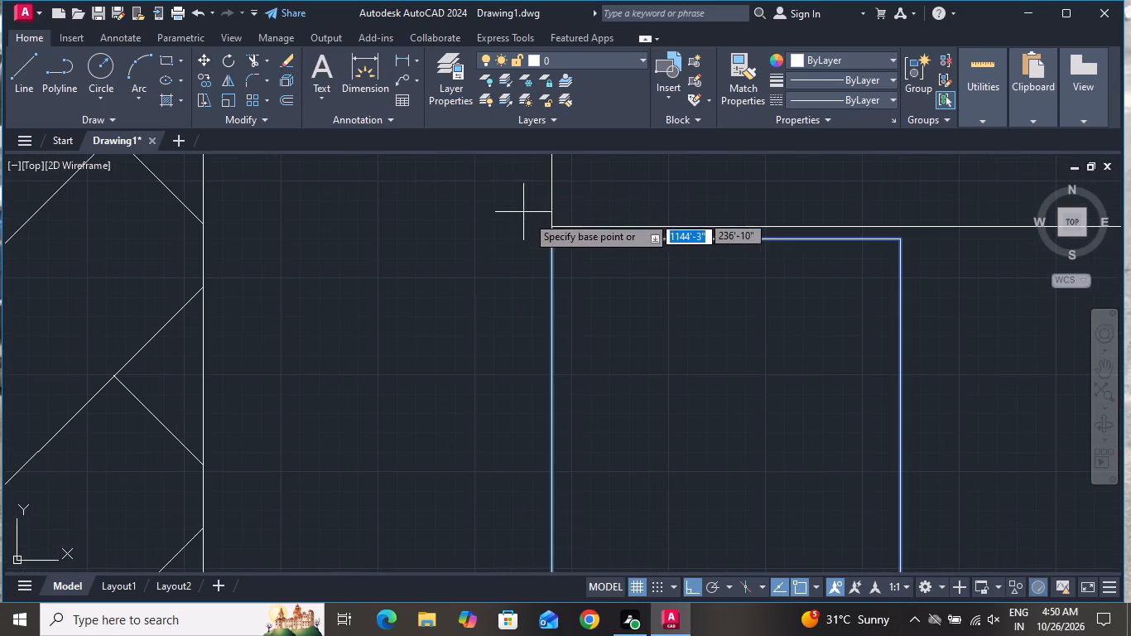
pyautogui.click(550, 241)
pyautogui.click(551, 225)
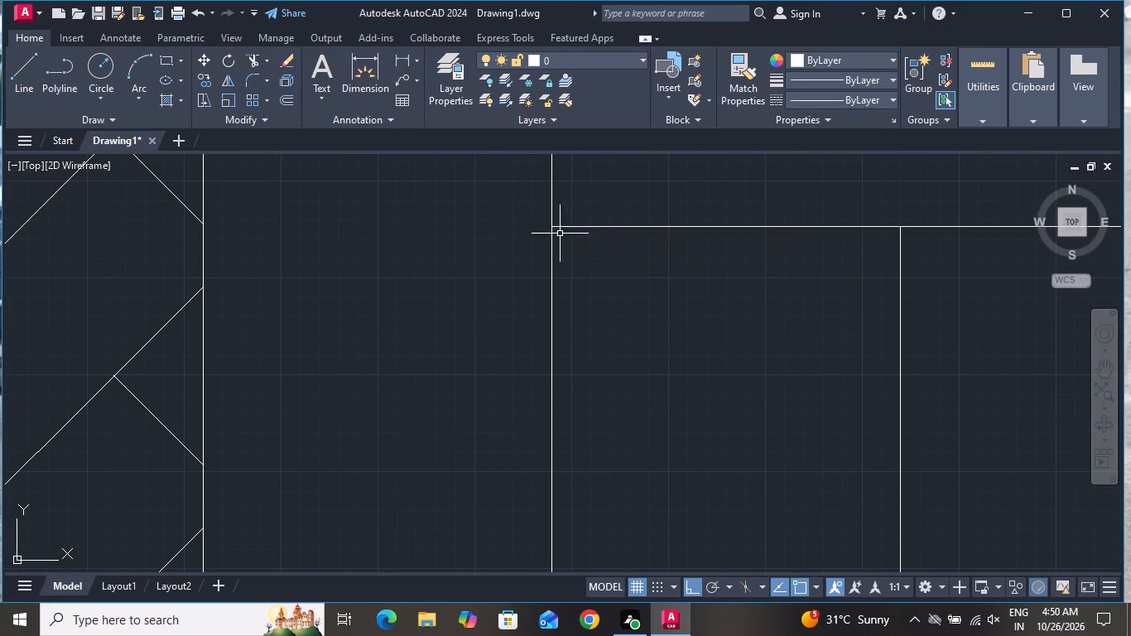
# Draw a line from the small southeast room's northwest wall corner west across the wall to the hatched room's edge.
pyautogui.scroll(-4, 585, 245)
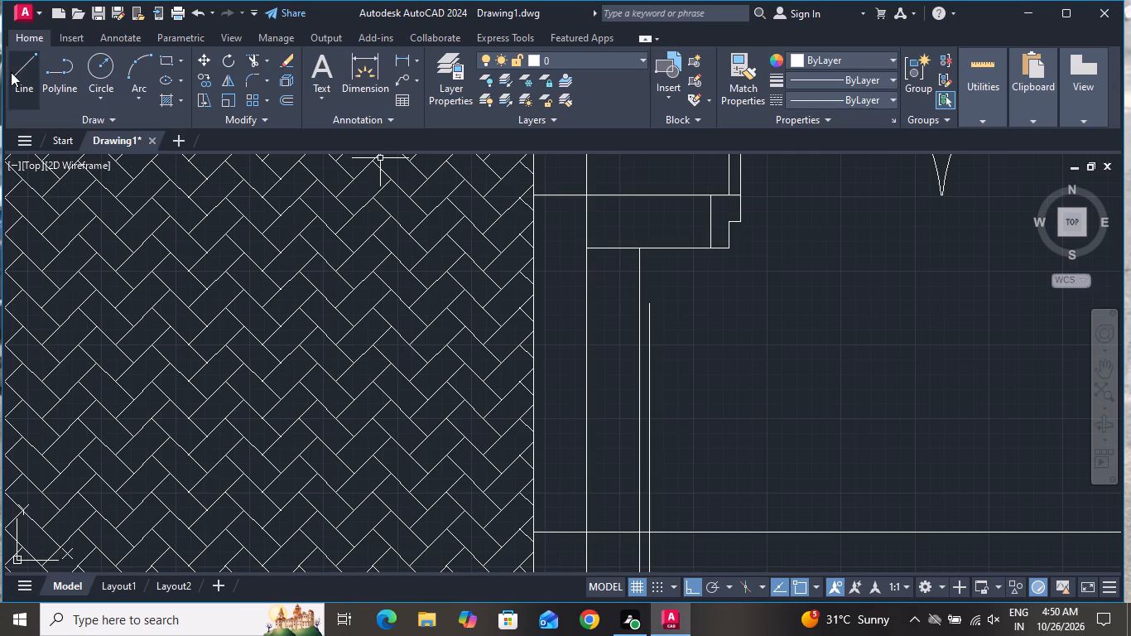
pyautogui.click(11, 72)
pyautogui.scroll(1, 540, 253)
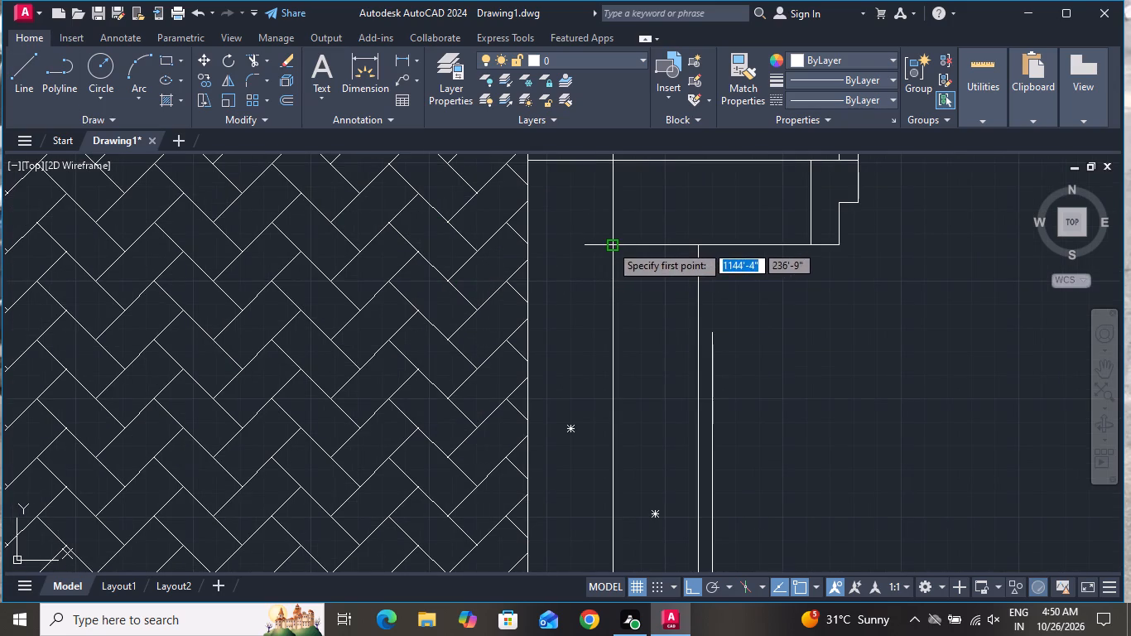
pyautogui.click(616, 243)
pyautogui.click(527, 241)
pyautogui.rightClick(527, 241)
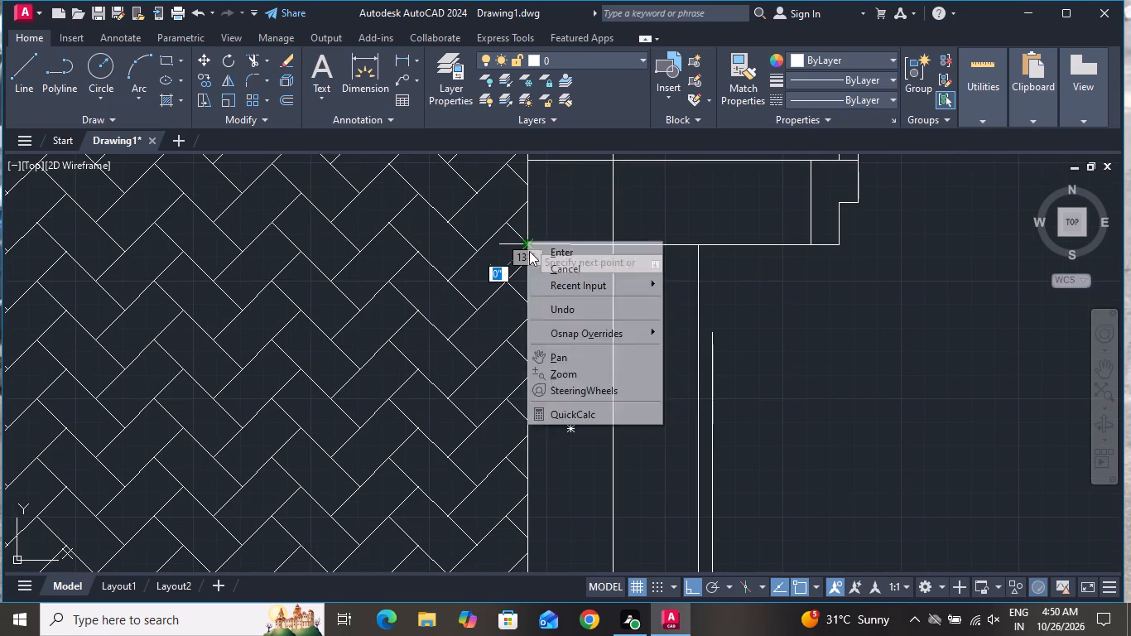
pyautogui.click(541, 263)
# Trim the leftover wall line segments inside the wall junction just north of the new short line.
pyautogui.click(249, 60)
pyautogui.scroll(-1, 536, 346)
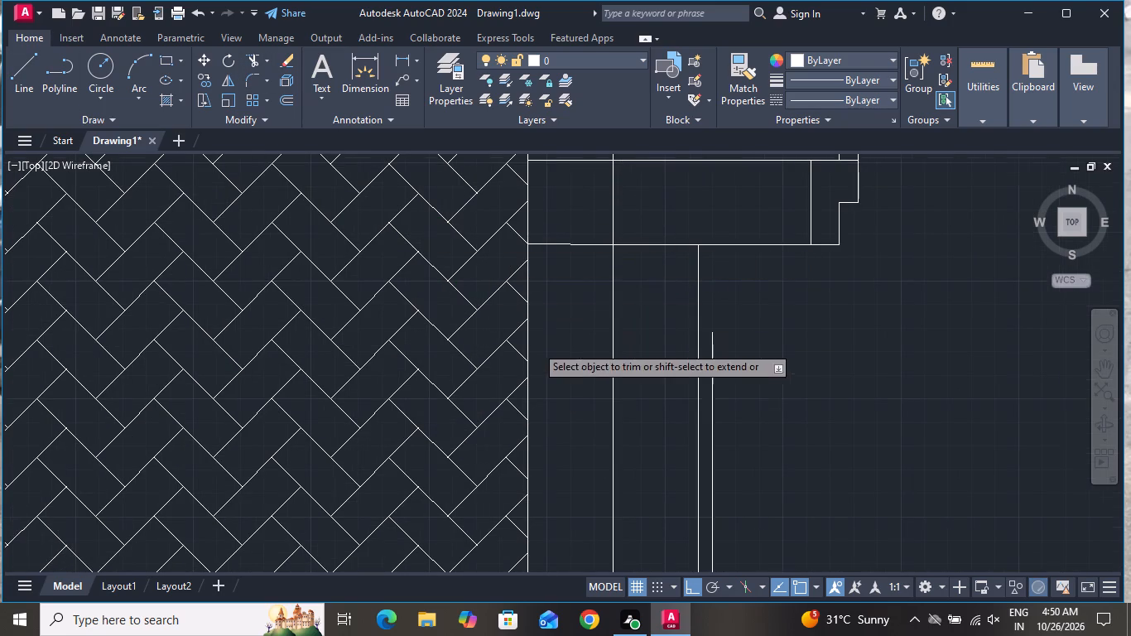
pyautogui.click(557, 226)
pyautogui.click(564, 281)
pyautogui.click(570, 263)
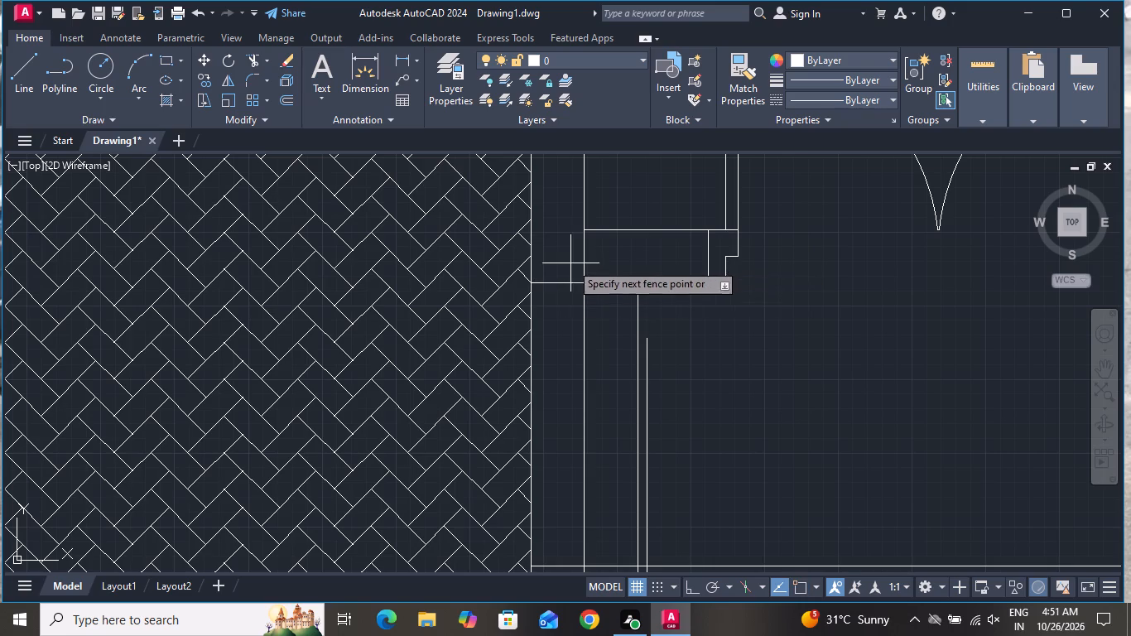
pyautogui.click(597, 254)
pyautogui.scroll(-1, 590, 398)
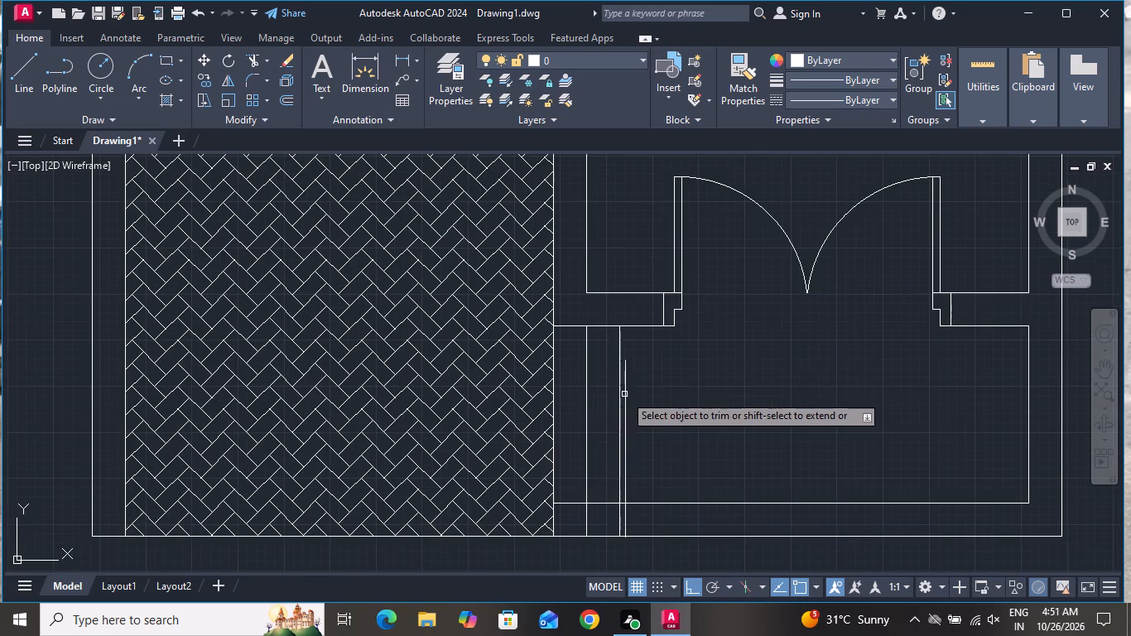
pyautogui.rightClick(700, 405)
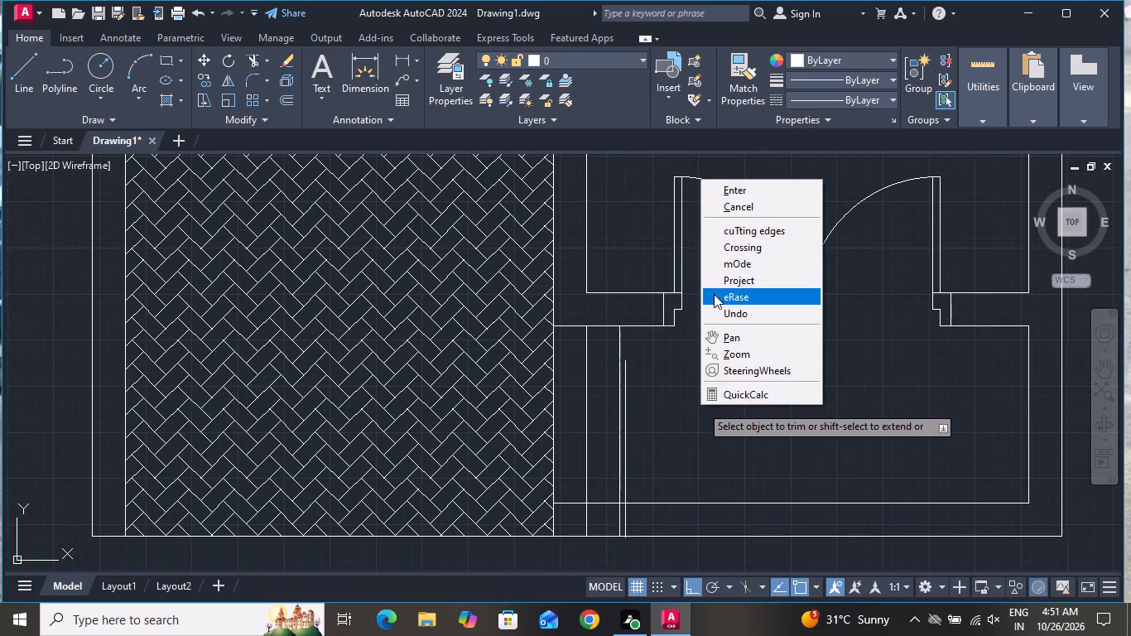
pyautogui.click(716, 205)
# Delete the stray vertical line just east of the narrow rectangle in the small southeast room.
pyautogui.scroll(2, 611, 448)
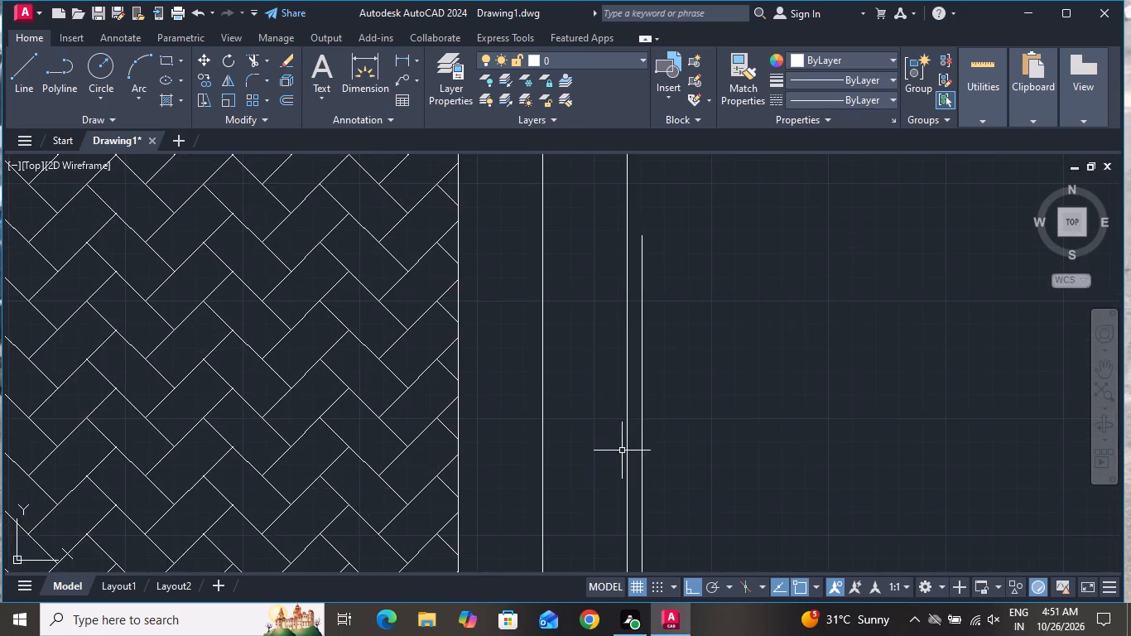
pyautogui.scroll(-3, 642, 408)
pyautogui.scroll(2, 652, 469)
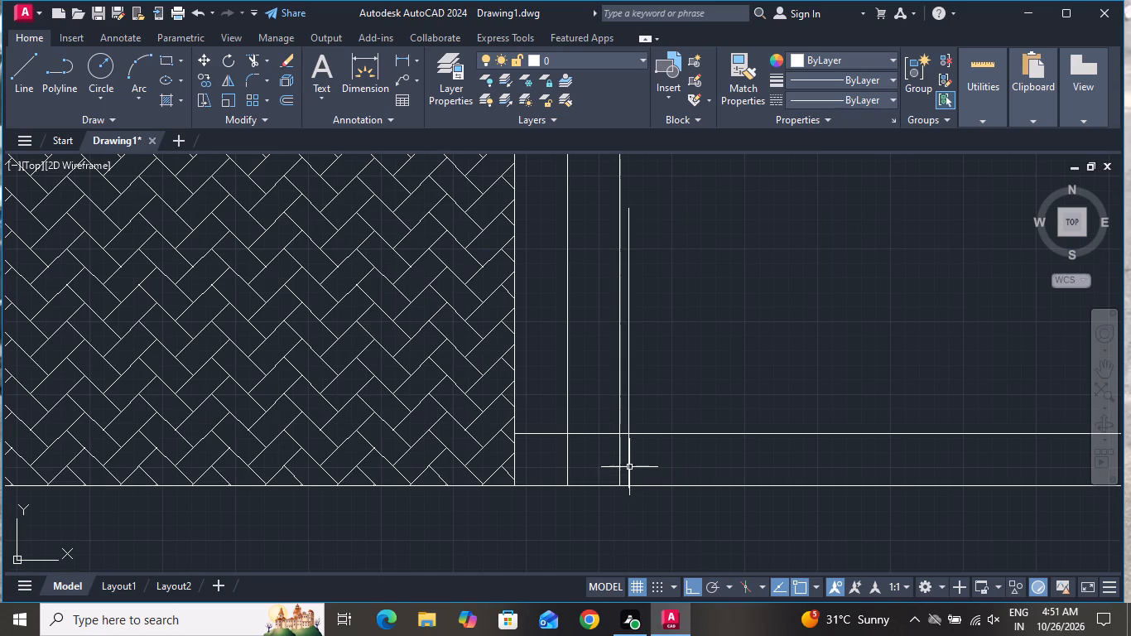
pyautogui.click(629, 449)
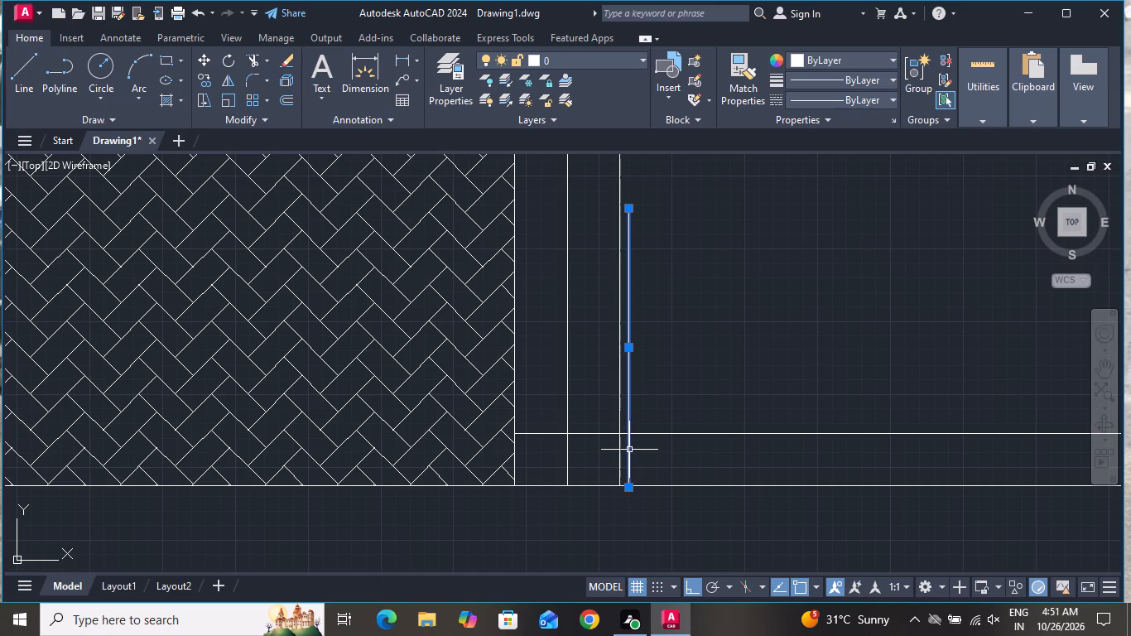
pyautogui.press('Delete')
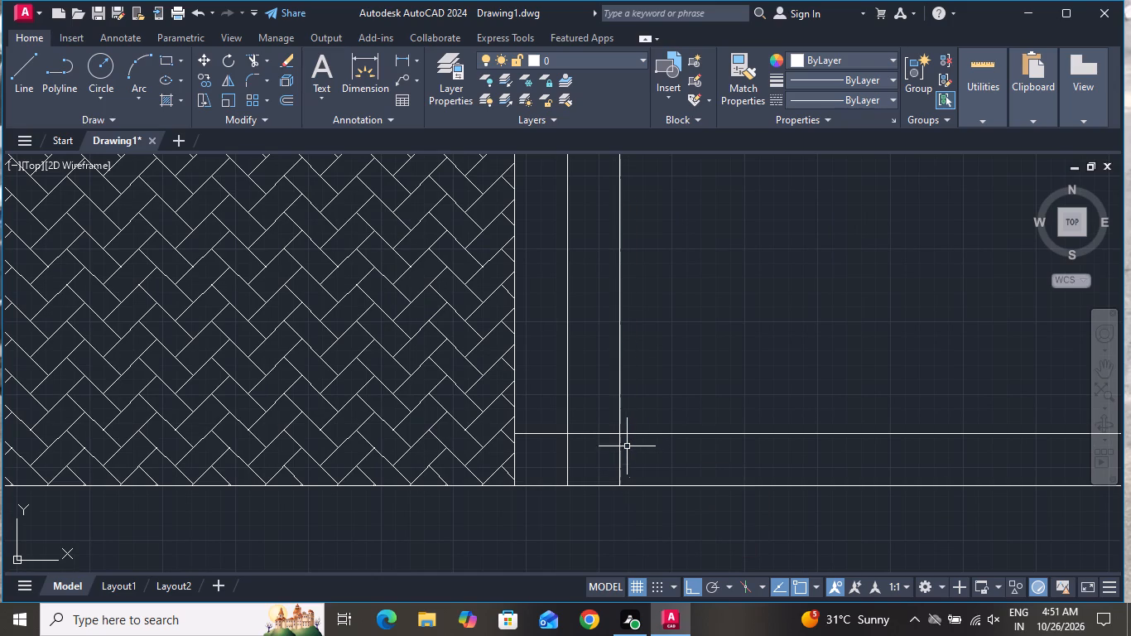
# Trim the two vertical lines crossing the south wall thickness at the small southeast room's west end.
pyautogui.click(253, 56)
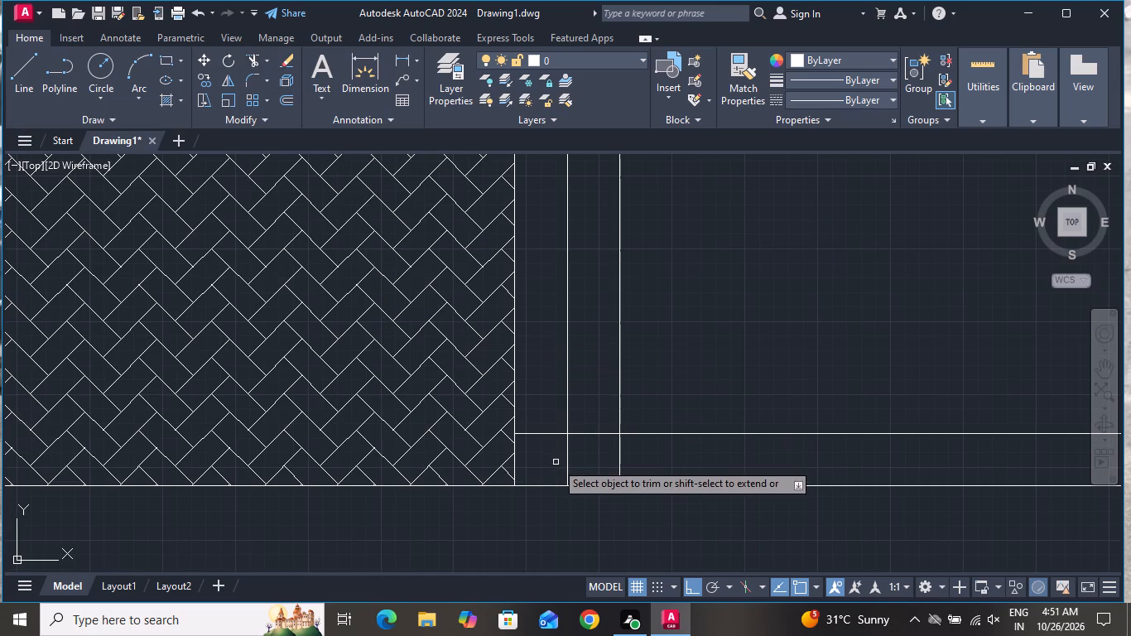
pyautogui.click(556, 462)
pyautogui.click(671, 467)
pyautogui.scroll(-2, 606, 526)
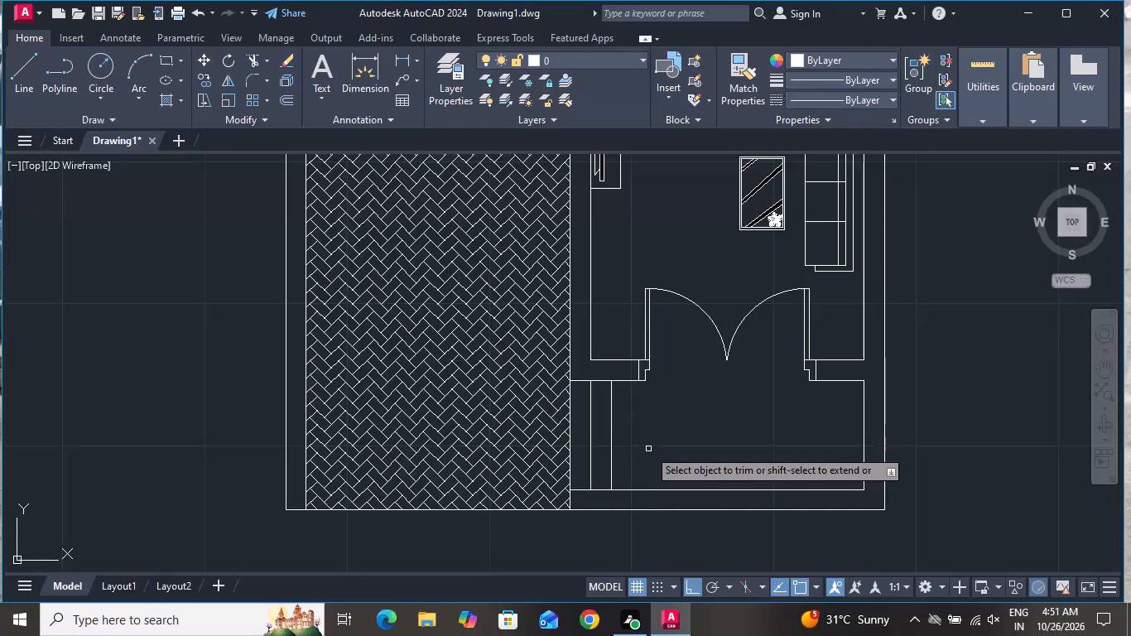
pyautogui.rightClick(648, 449)
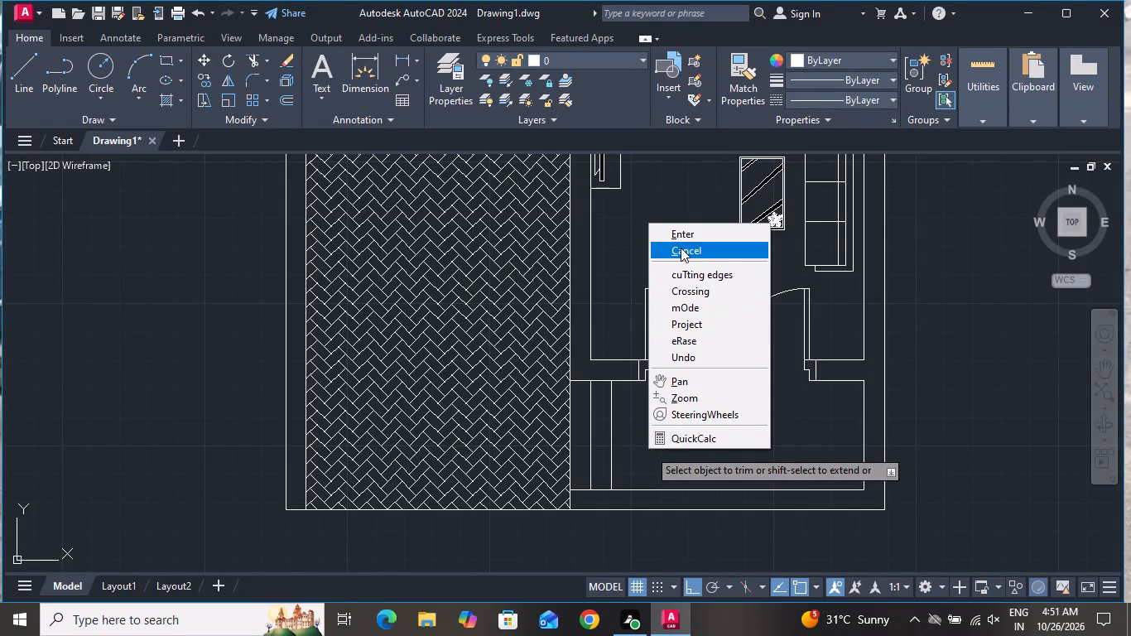
pyautogui.click(681, 248)
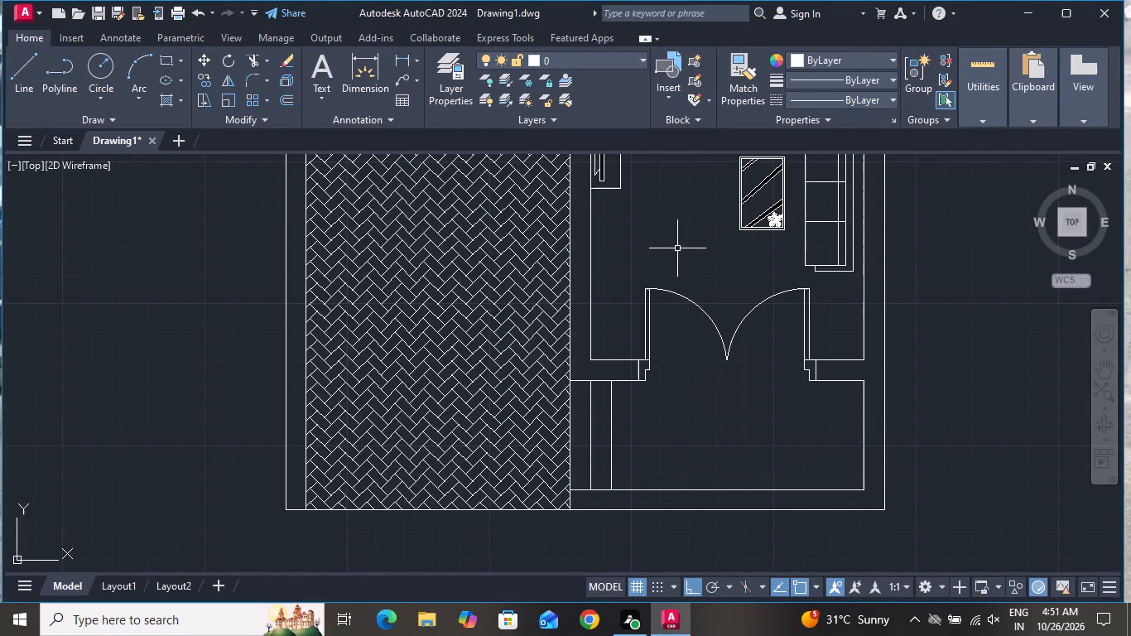
# Draw a line closing the double-door opening along the small southeast room's north wall face, from jamb to jamb.
pyautogui.click(21, 71)
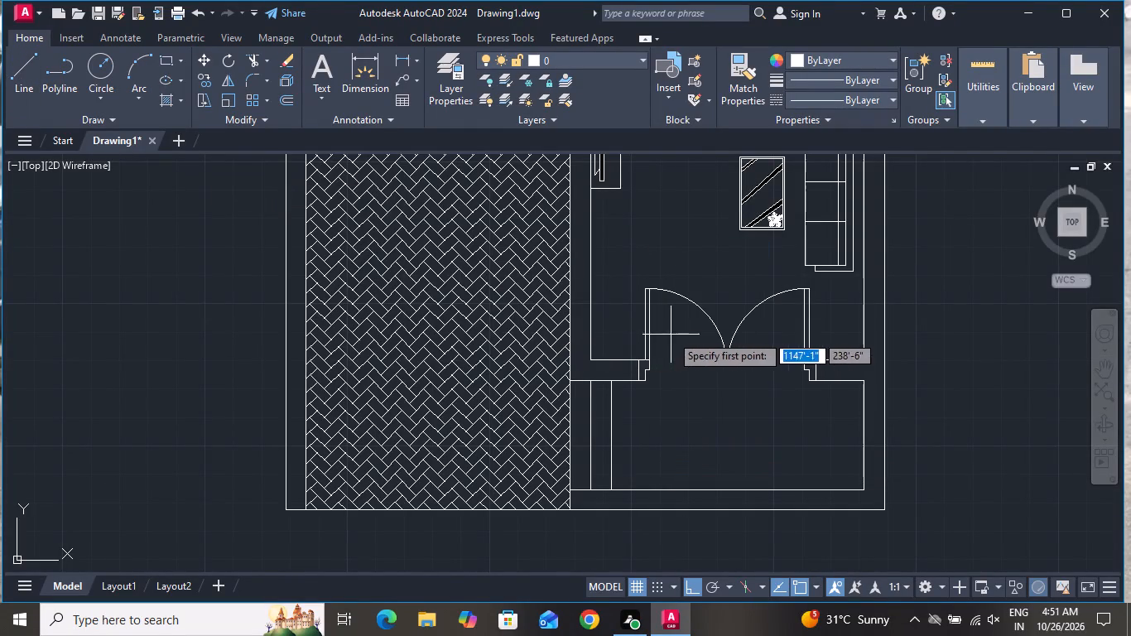
pyautogui.scroll(1, 703, 323)
pyautogui.click(611, 414)
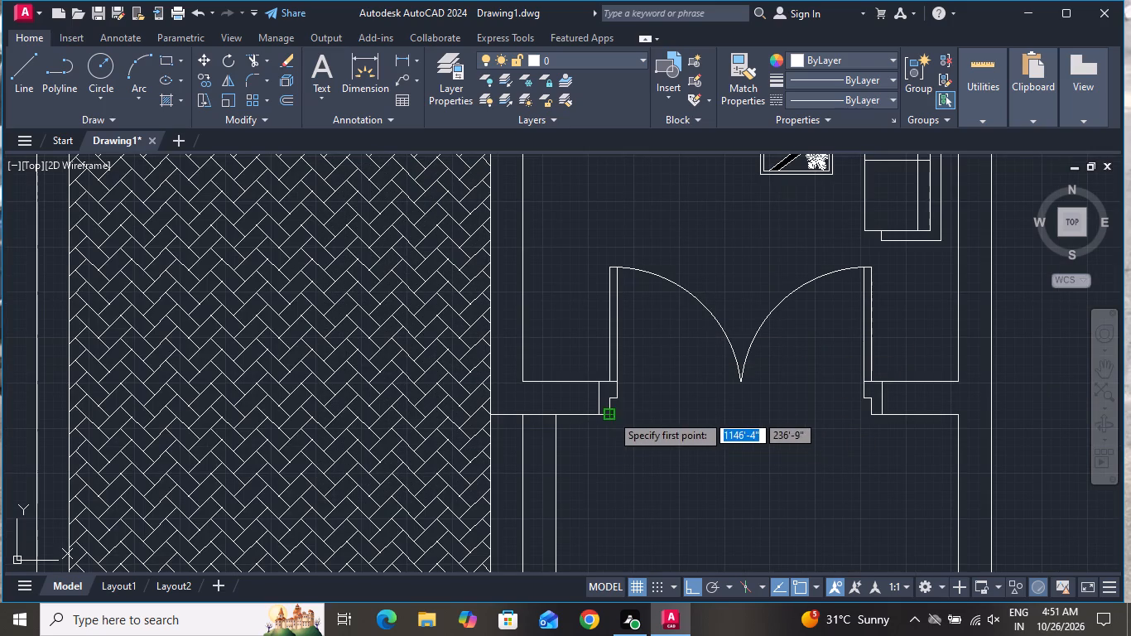
pyautogui.click(873, 412)
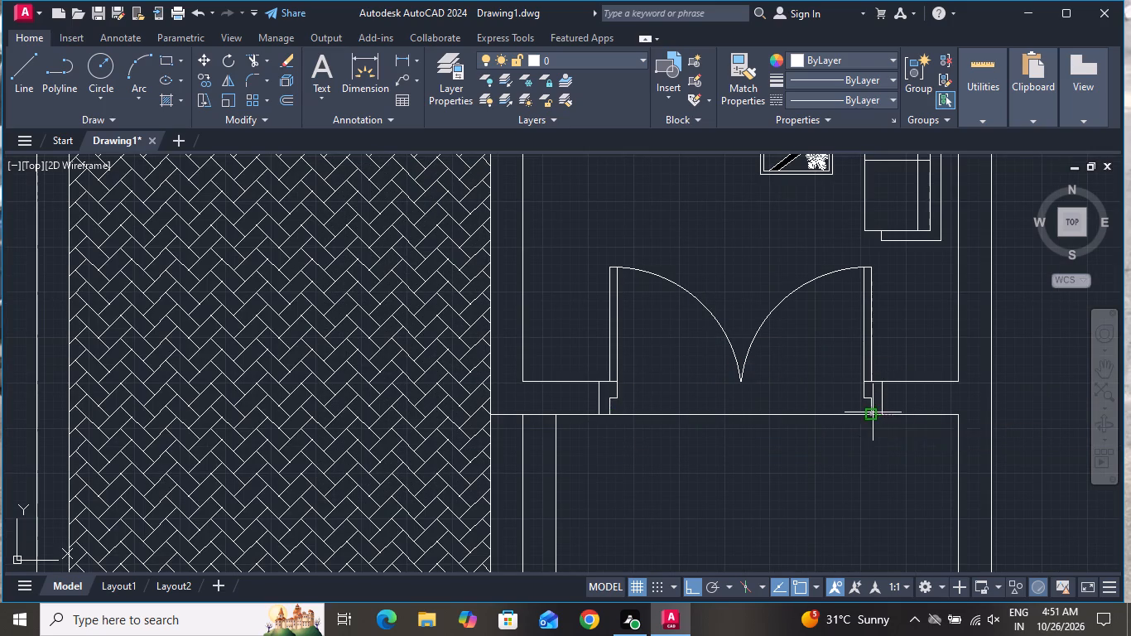
pyautogui.rightClick(873, 412)
pyautogui.click(903, 436)
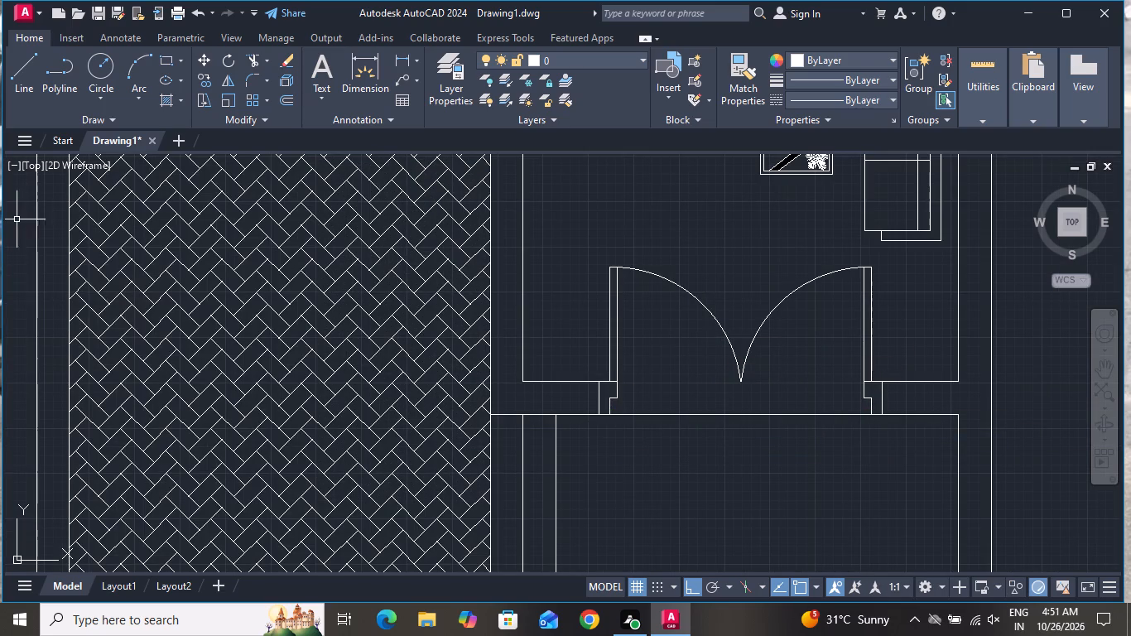
# Hatch the small southeast room's floor, east of the narrow rectangle, with the NET pattern.
pyautogui.click(161, 105)
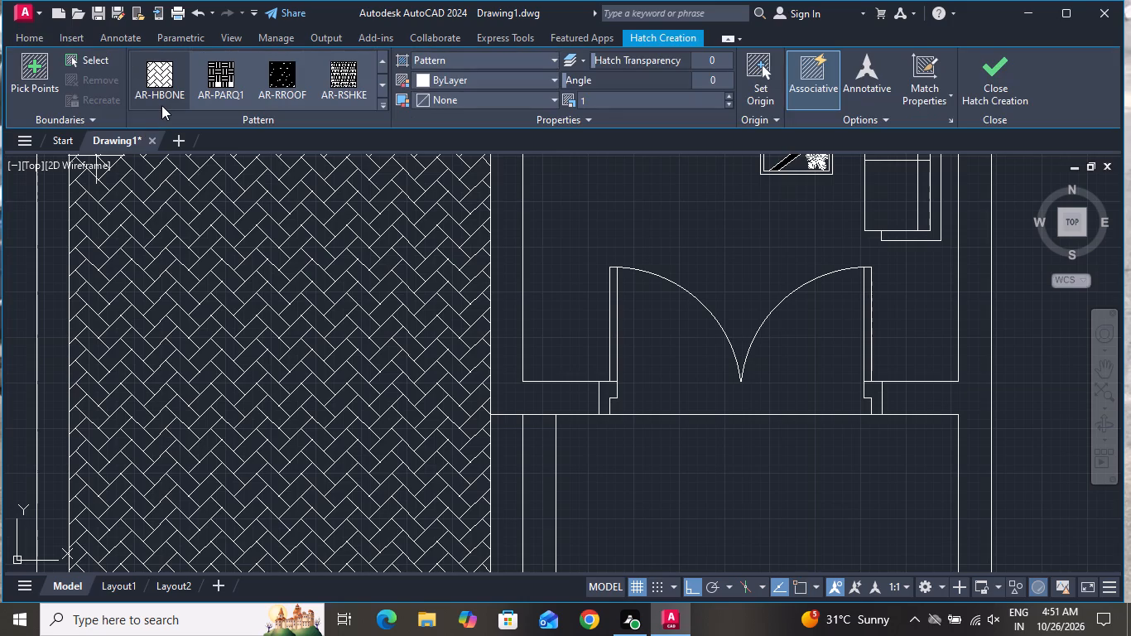
pyautogui.scroll(3, 203, 141)
pyautogui.scroll(-3, 201, 102)
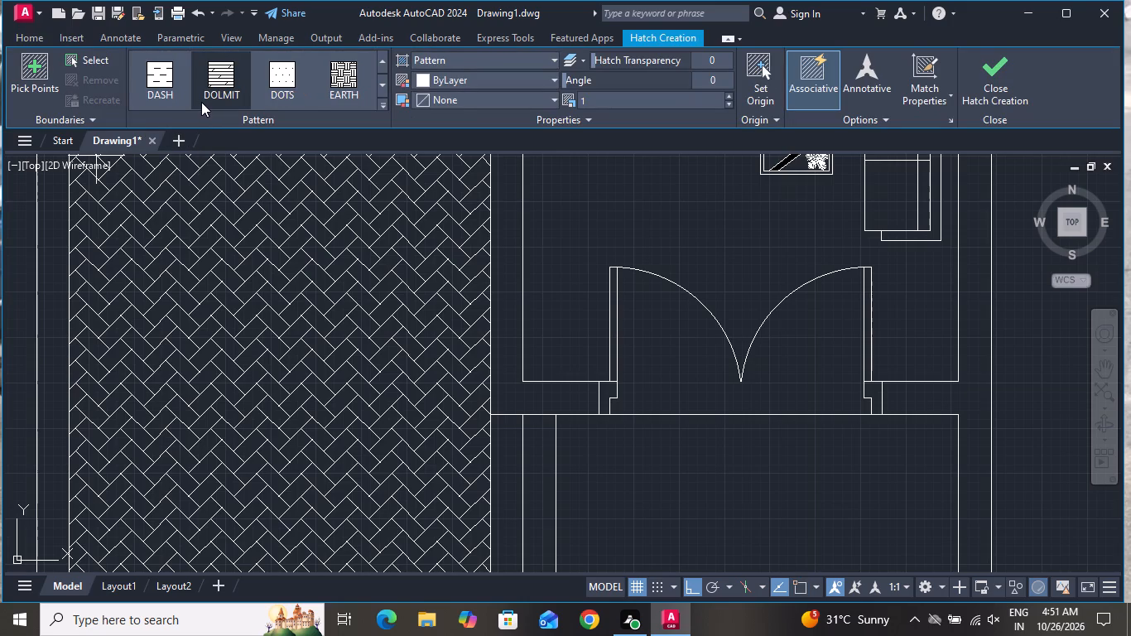
pyautogui.scroll(-1, 201, 102)
pyautogui.scroll(2, 201, 102)
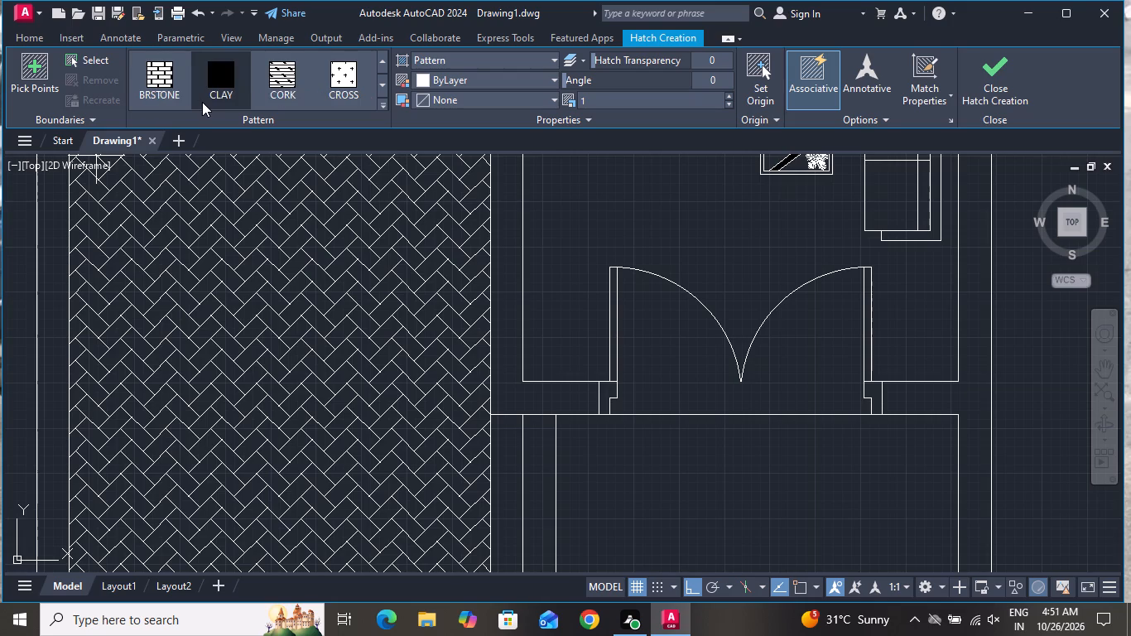
pyautogui.scroll(8, 202, 102)
pyautogui.scroll(-3, 202, 100)
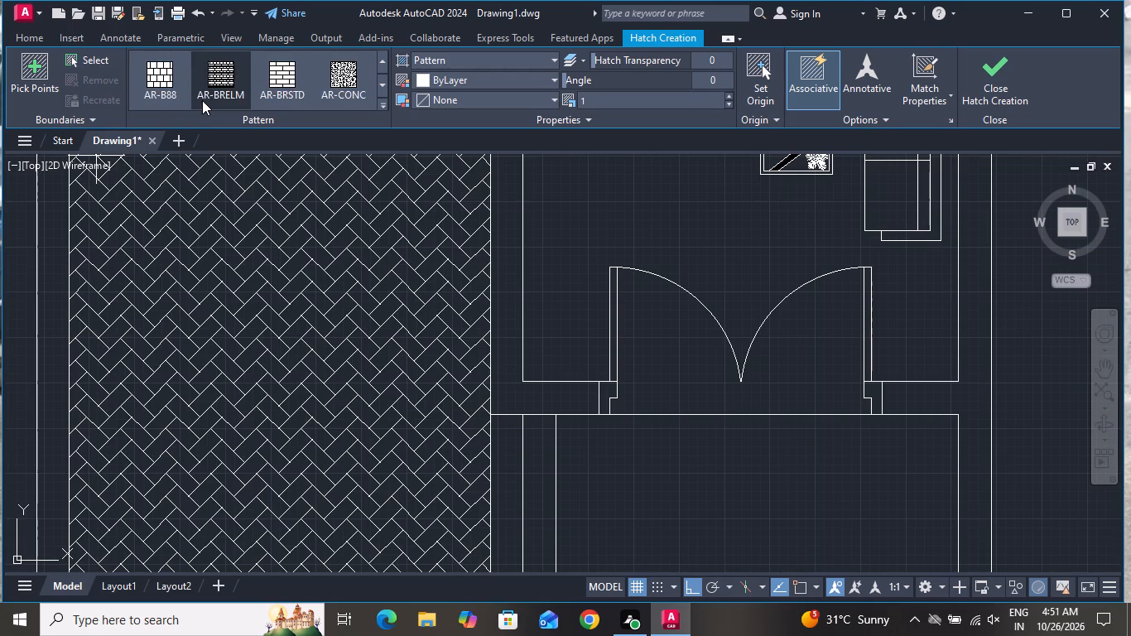
pyautogui.scroll(-4, 202, 100)
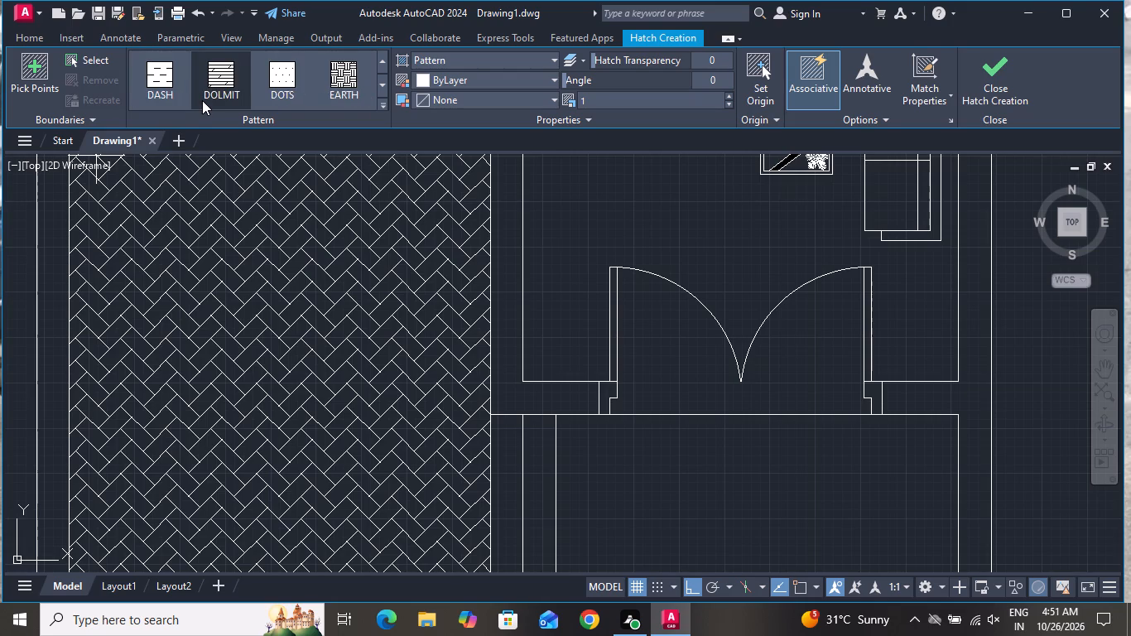
pyautogui.scroll(-4, 202, 100)
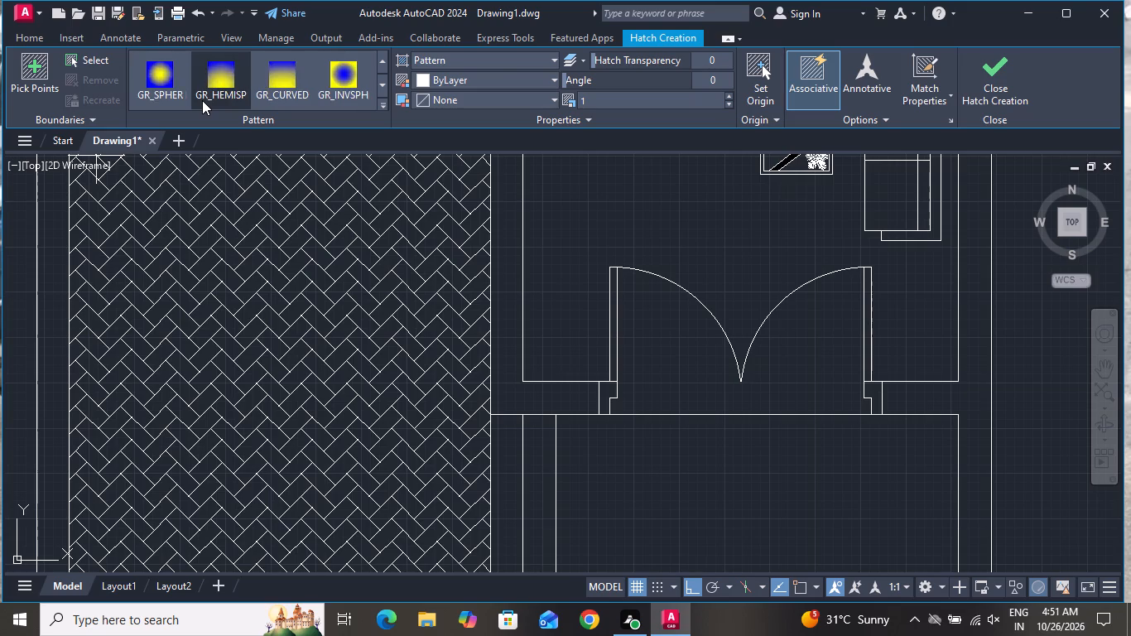
pyautogui.scroll(-2, 202, 100)
pyautogui.scroll(1, 202, 100)
pyautogui.scroll(-1, 202, 100)
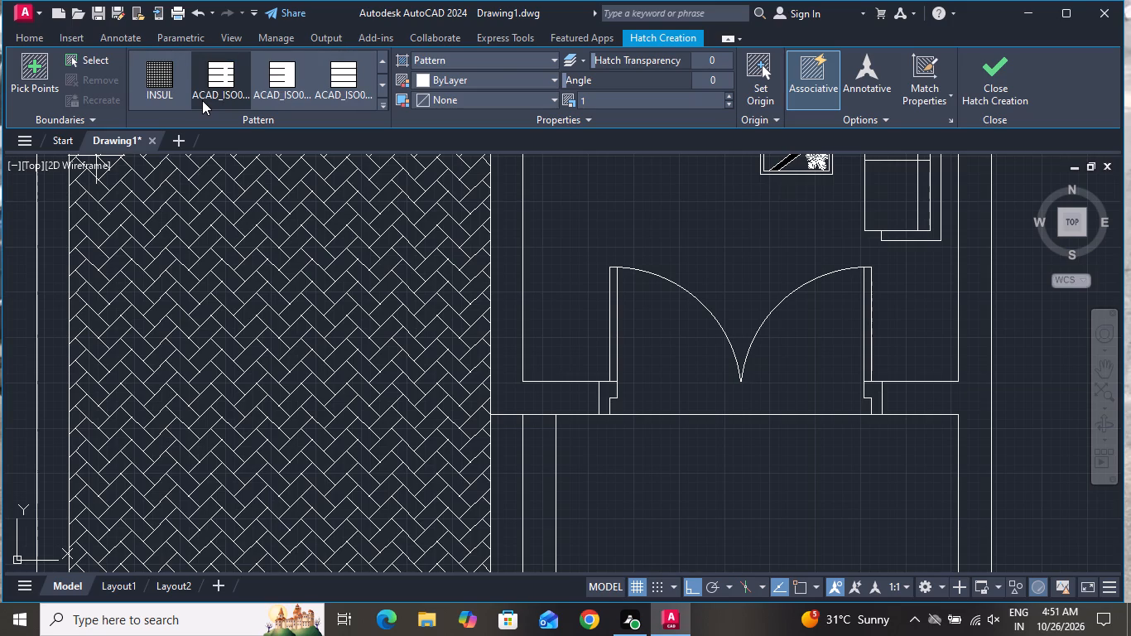
pyautogui.scroll(-4, 202, 100)
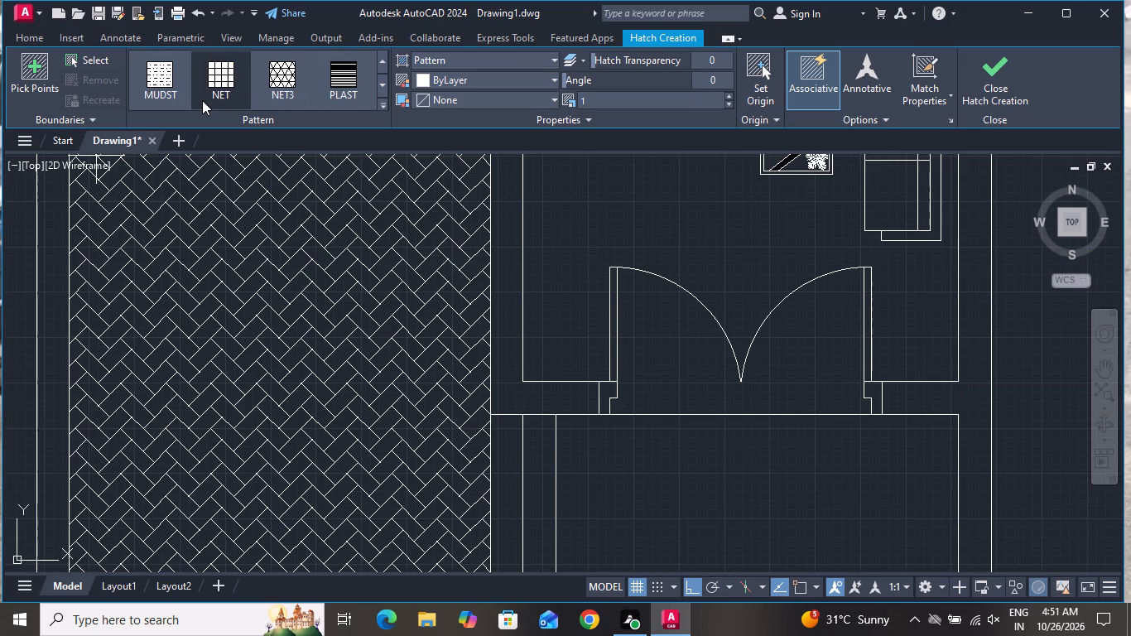
pyautogui.click(233, 69)
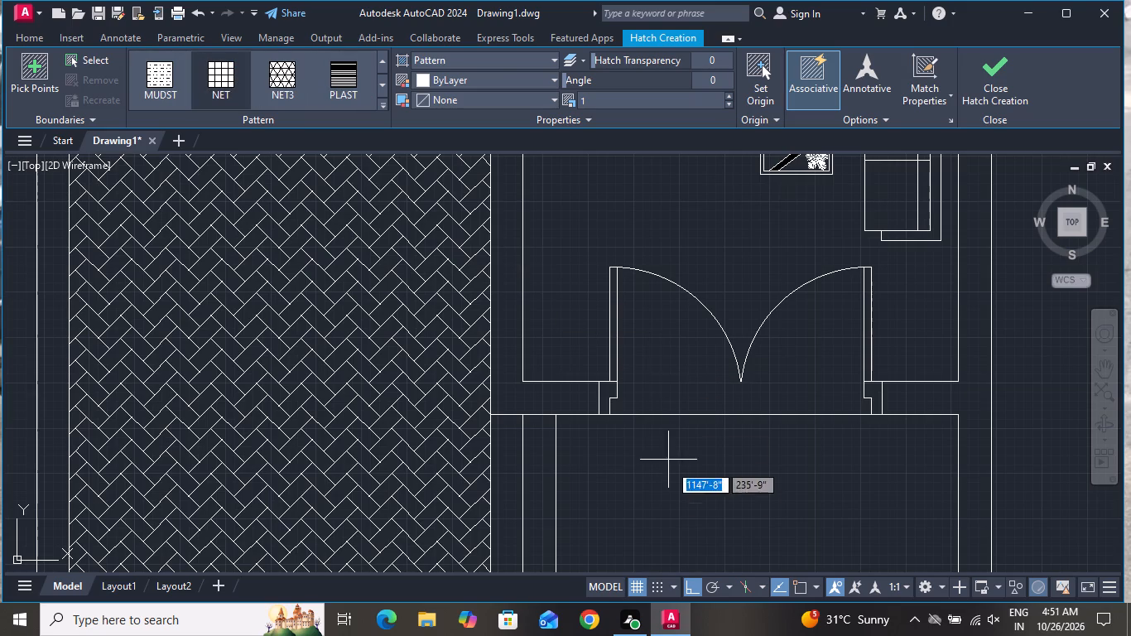
pyautogui.click(673, 483)
pyautogui.scroll(-2, 657, 349)
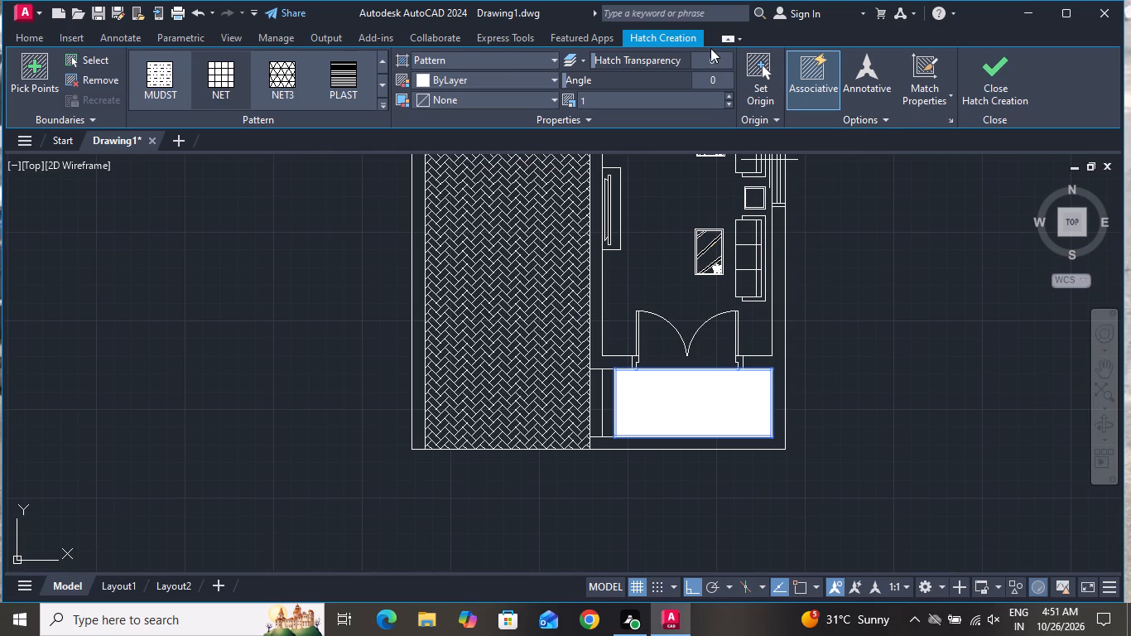
# Set the NET hatch's scale to 84 and its colour to orange 248,153,30, and finish the hatch.
pyautogui.click(729, 95)
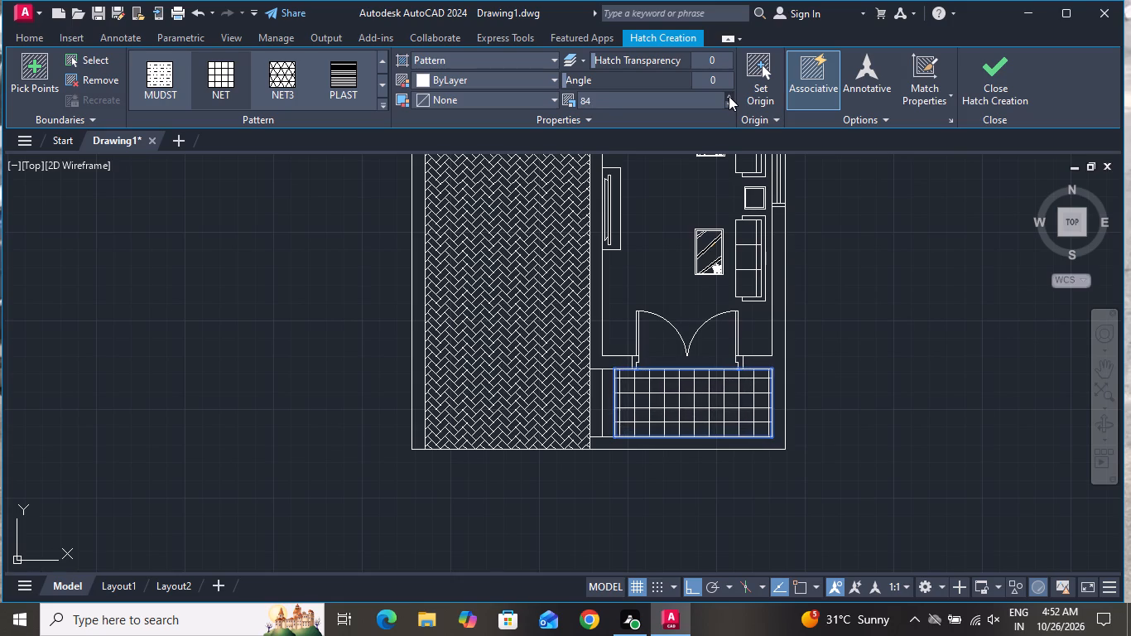
pyautogui.click(464, 73)
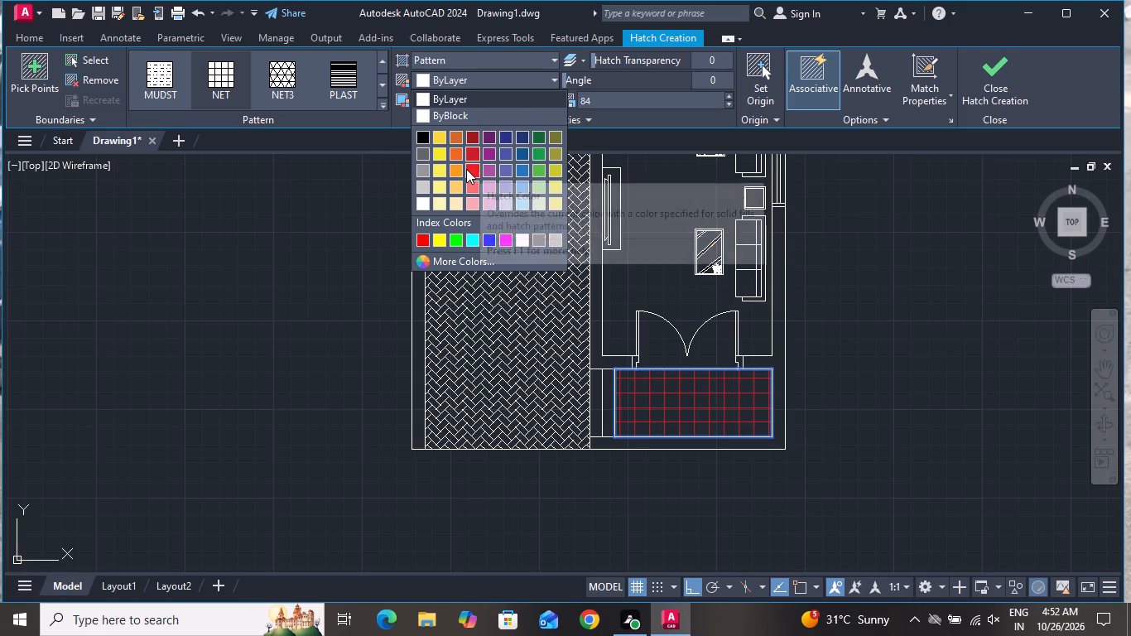
pyautogui.click(460, 171)
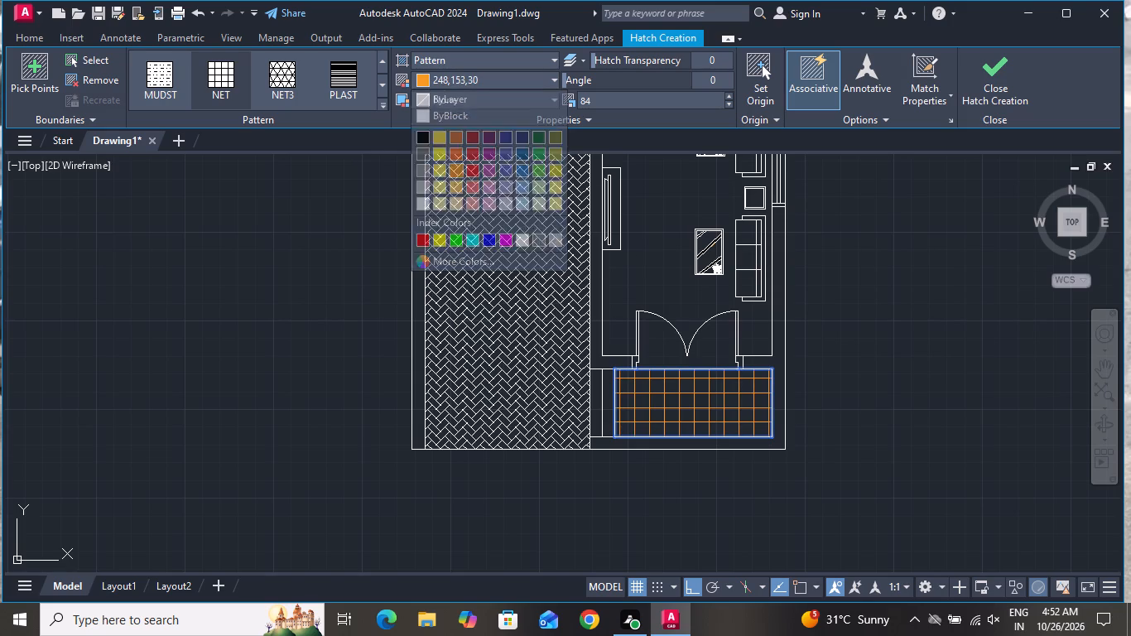
pyautogui.press('Escape')
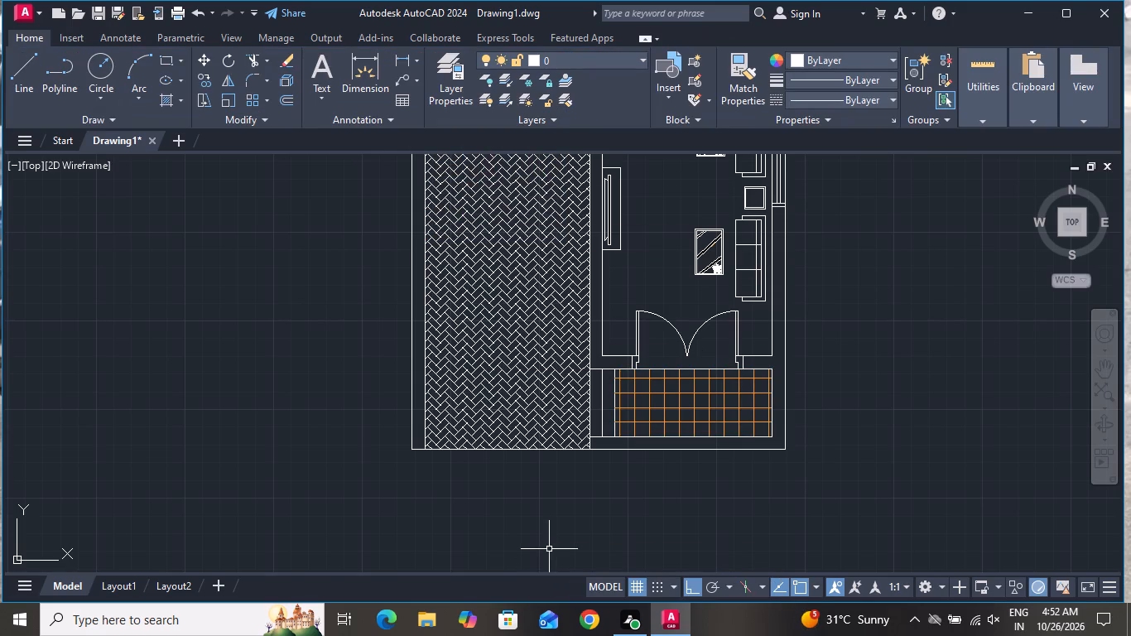
# Hatch the living room floor around the furniture with the NET pattern at scale 84, coloured pale yellow 248,246,176.
pyautogui.scroll(-2, 572, 510)
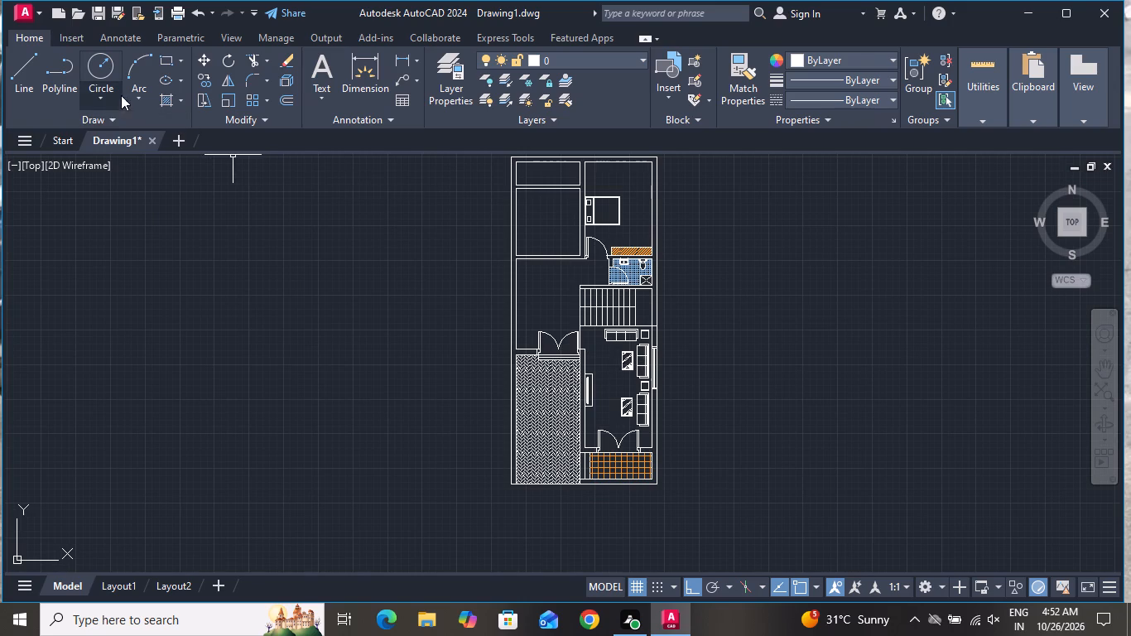
pyautogui.click(170, 102)
pyautogui.click(217, 78)
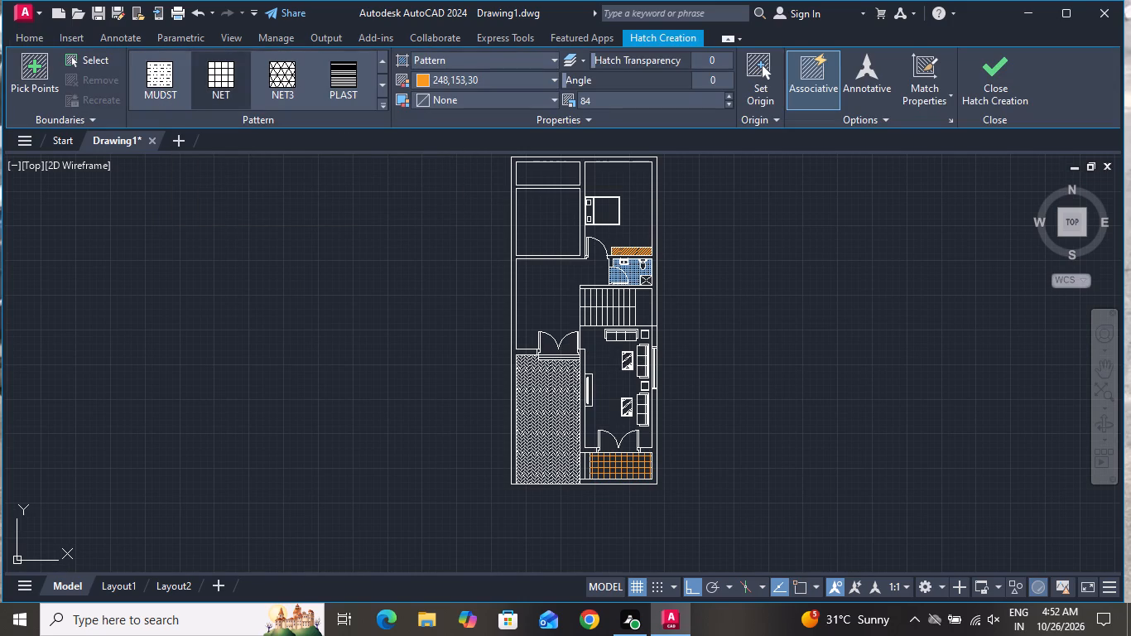
pyautogui.click(623, 386)
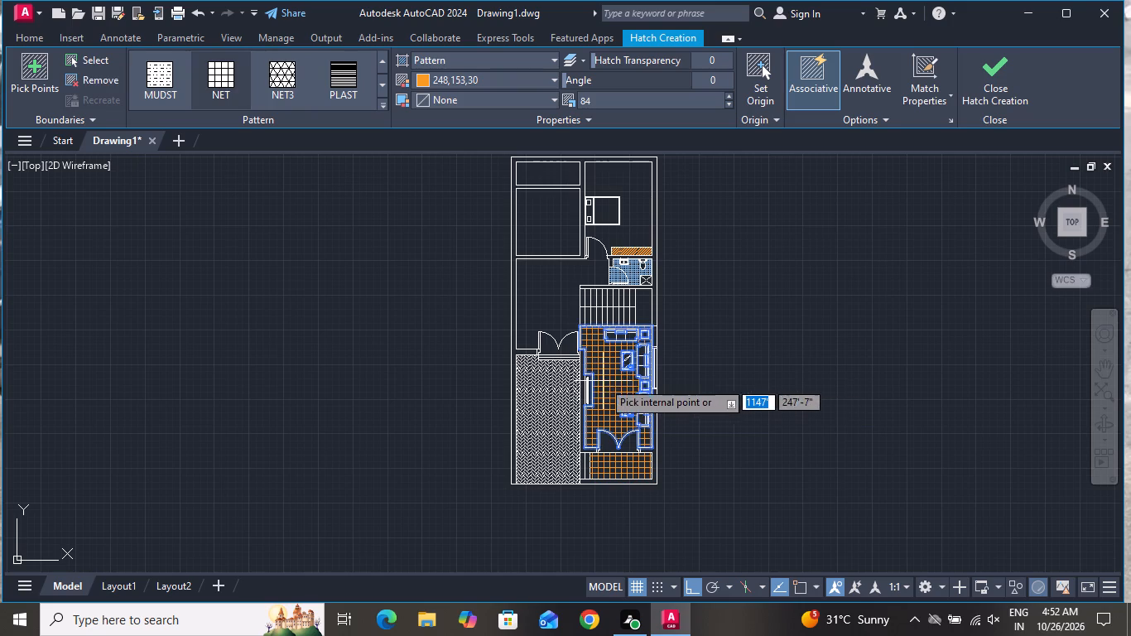
pyautogui.click(480, 79)
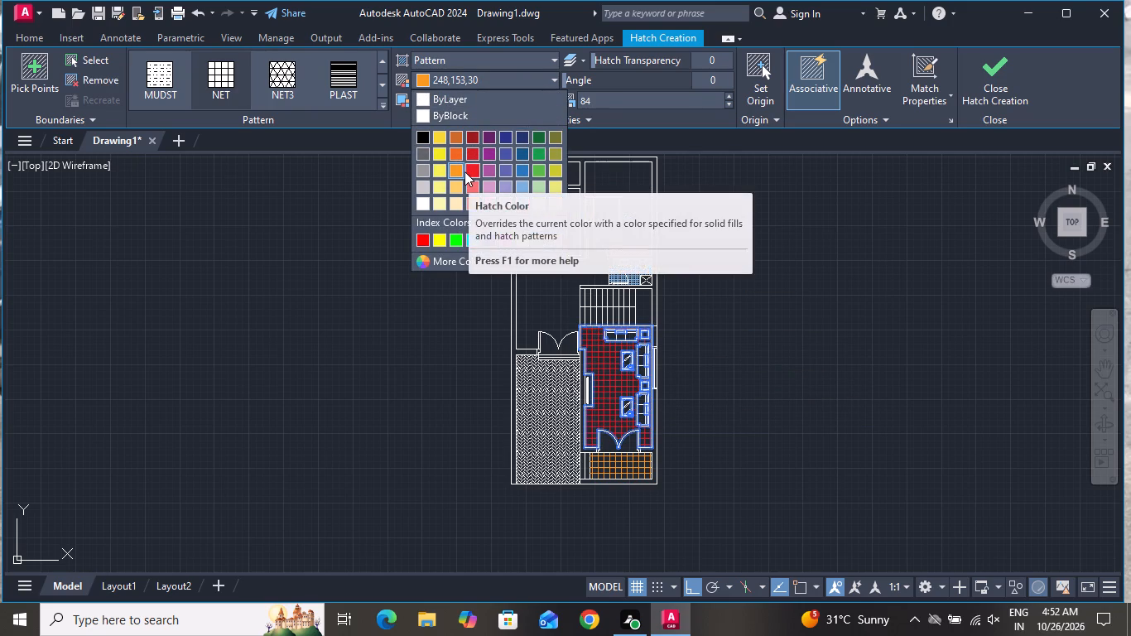
pyautogui.click(440, 204)
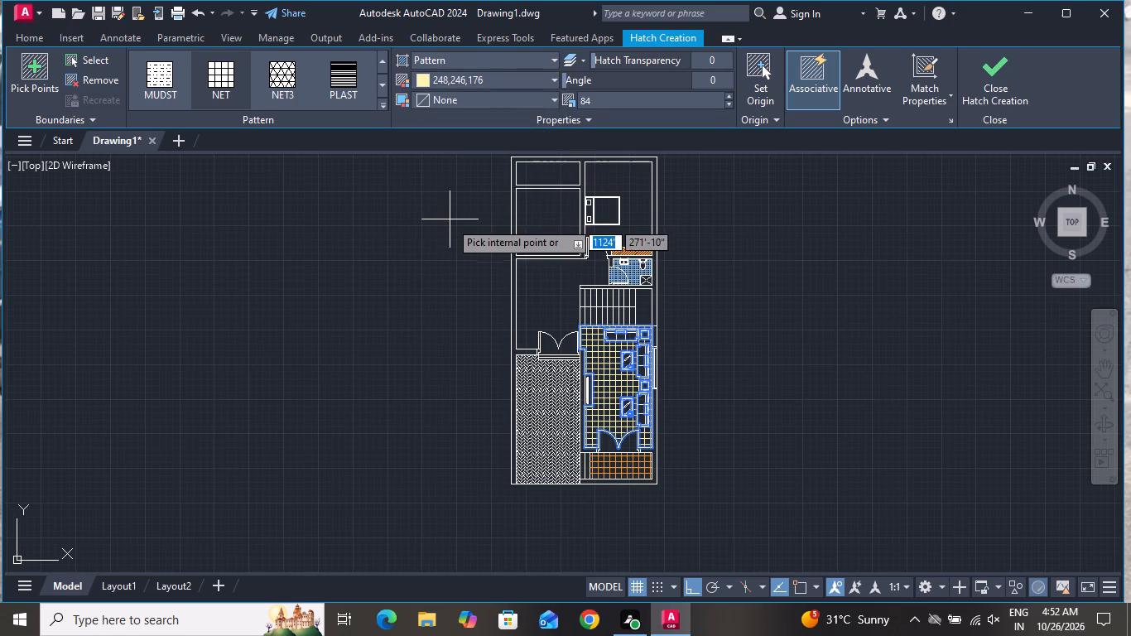
pyautogui.press('Escape')
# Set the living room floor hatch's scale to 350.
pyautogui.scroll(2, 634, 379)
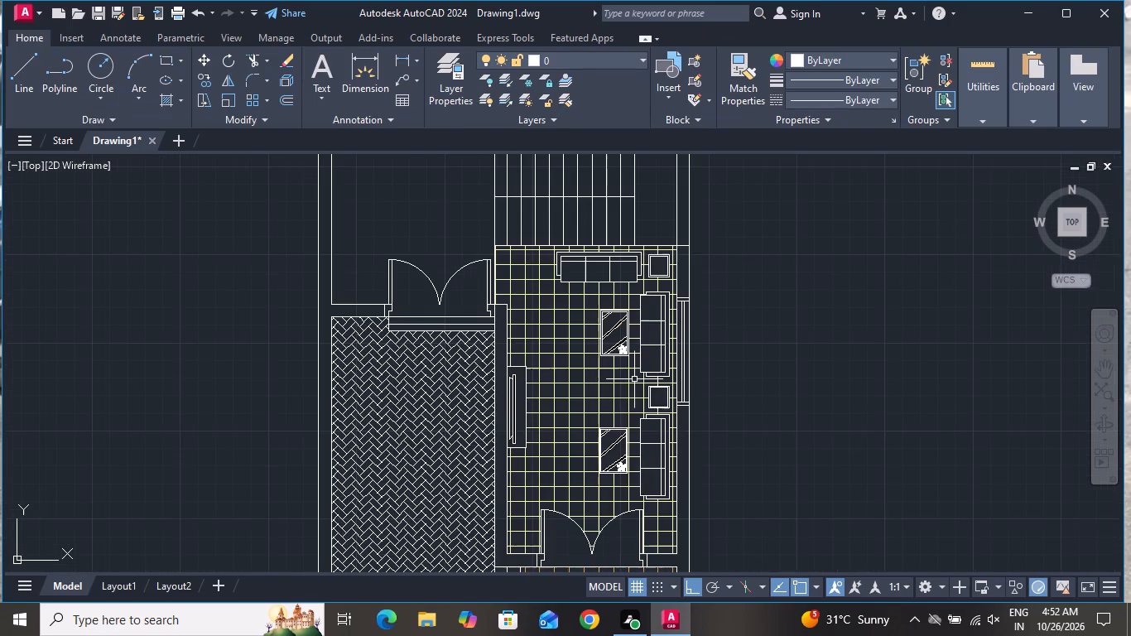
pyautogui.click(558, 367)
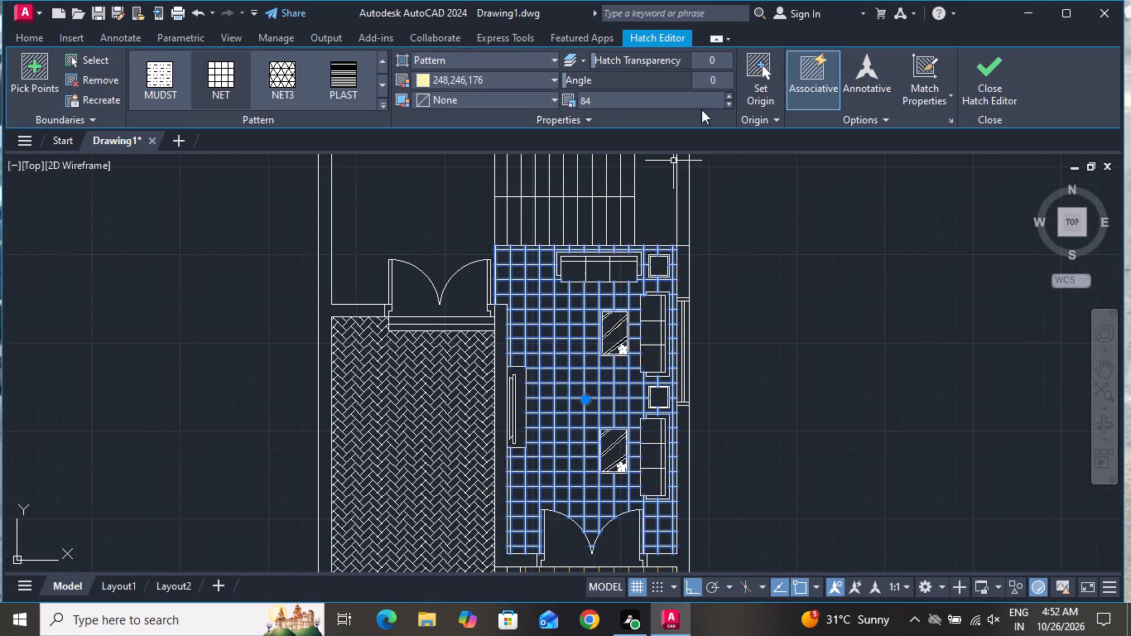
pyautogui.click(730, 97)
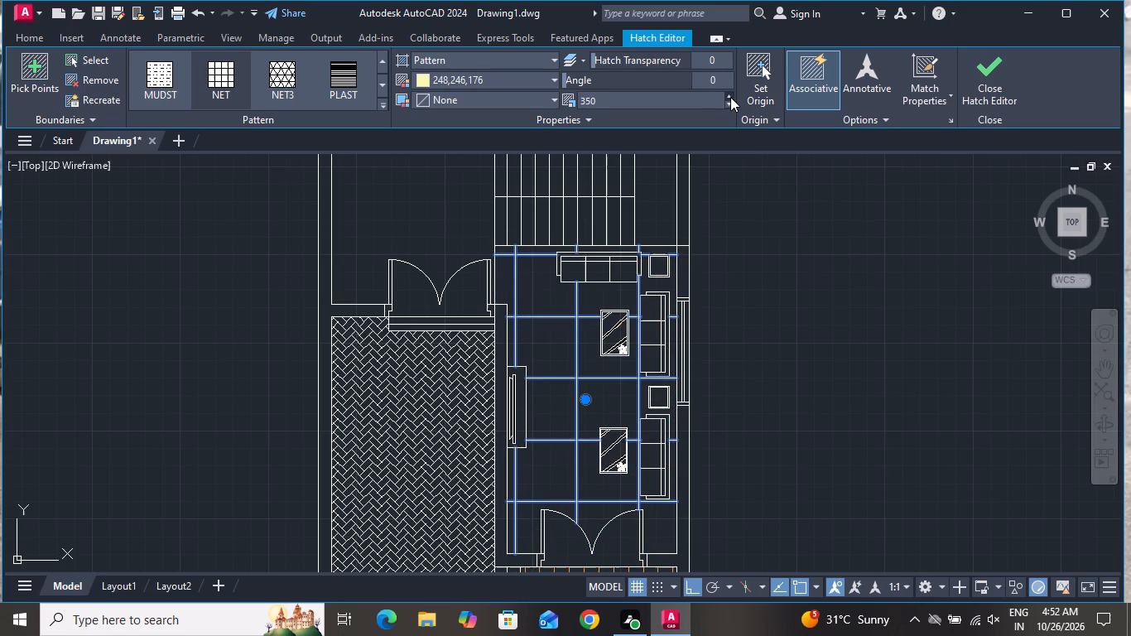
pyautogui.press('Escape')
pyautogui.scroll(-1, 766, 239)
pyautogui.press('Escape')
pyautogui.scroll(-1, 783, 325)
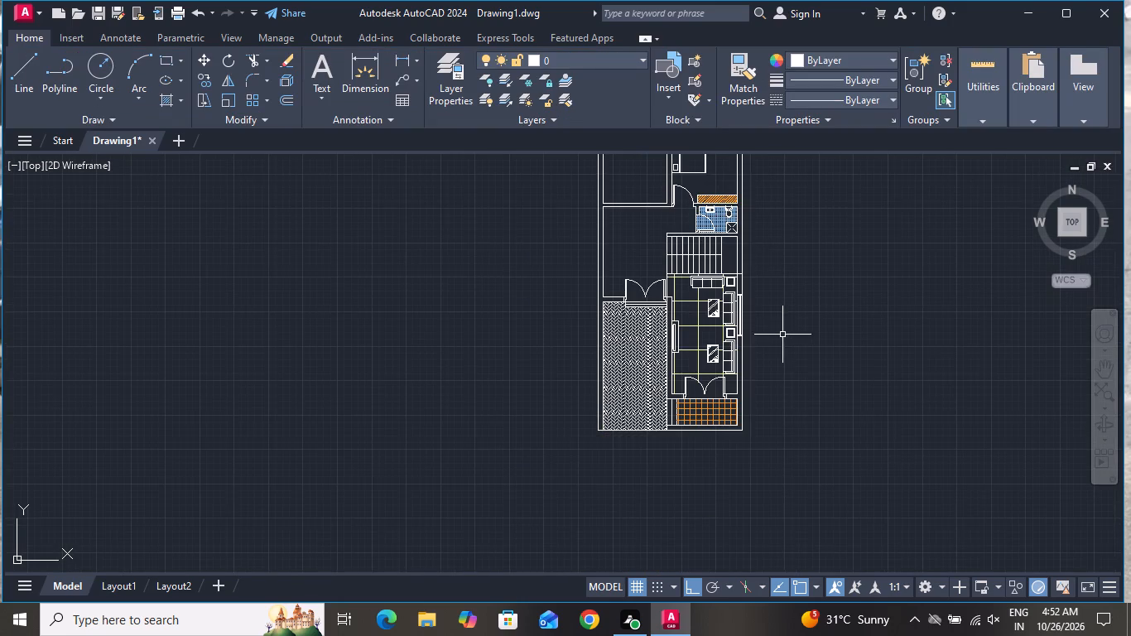
# Set the living room floor hatch's scale to 220.
pyautogui.scroll(2, 711, 334)
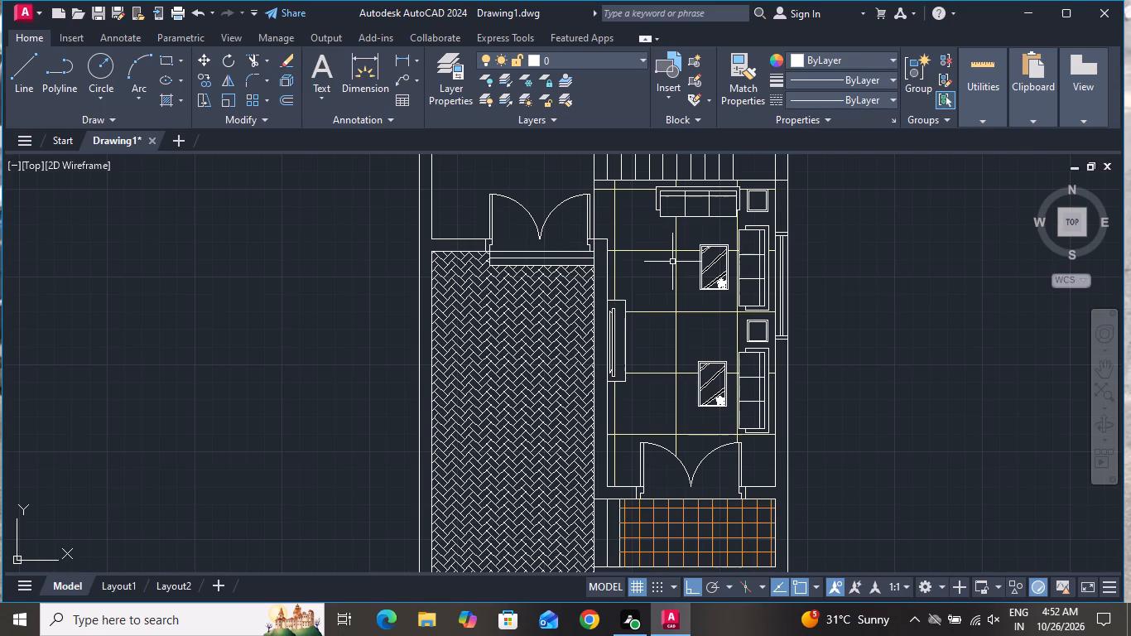
pyautogui.click(672, 263)
pyautogui.click(620, 239)
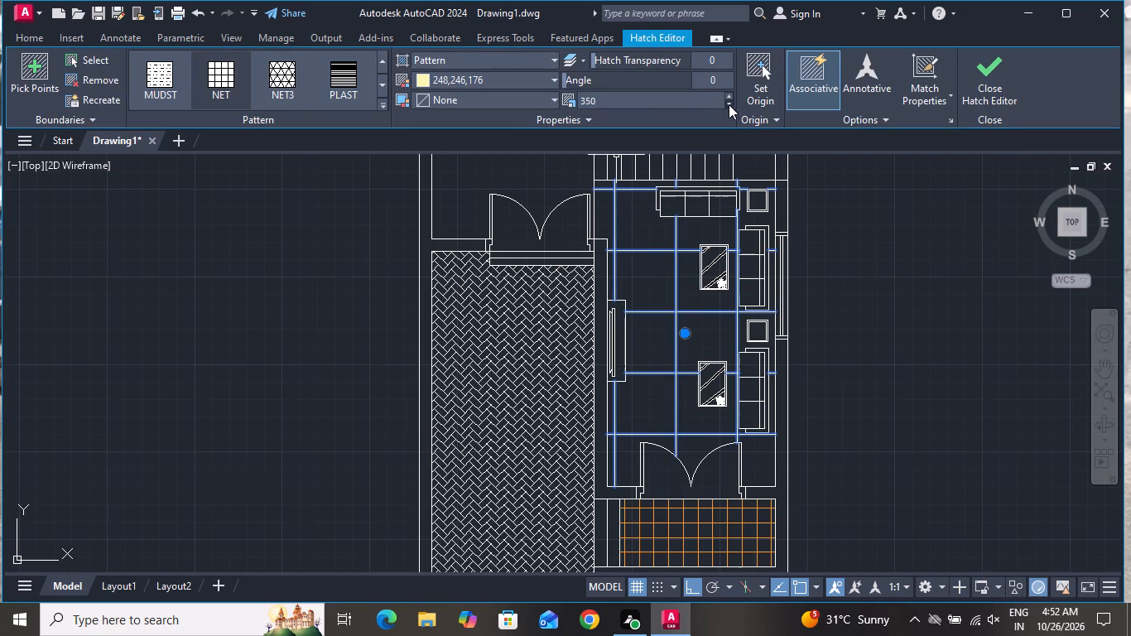
pyautogui.click(729, 106)
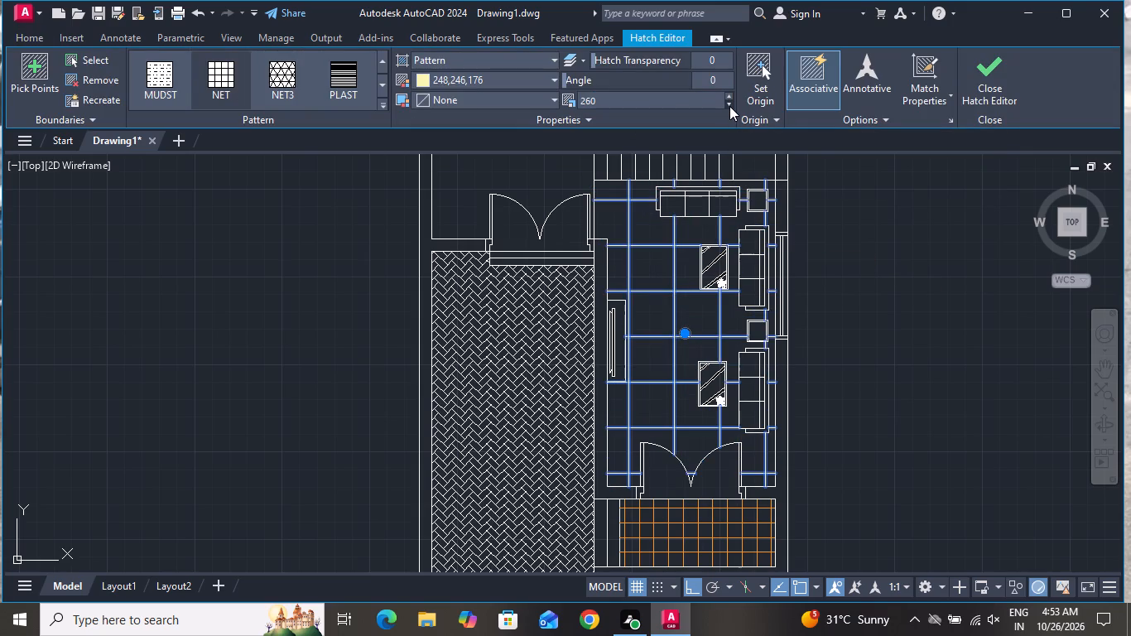
pyautogui.tripleClick(729, 106)
pyautogui.click(729, 106)
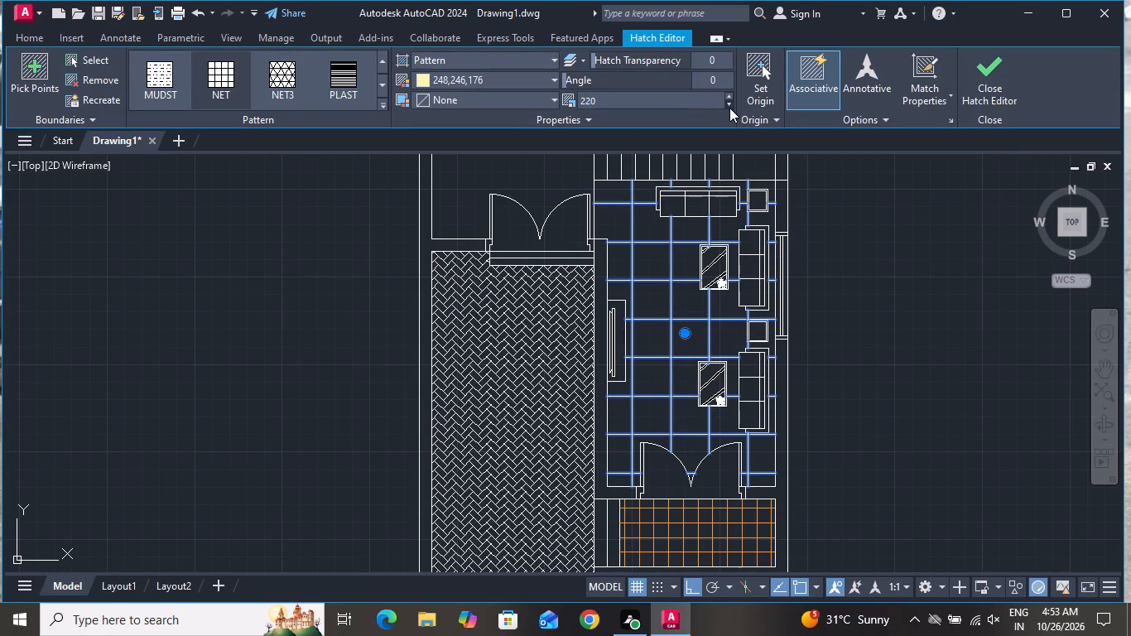
pyautogui.press('Escape')
pyautogui.press('Escape')
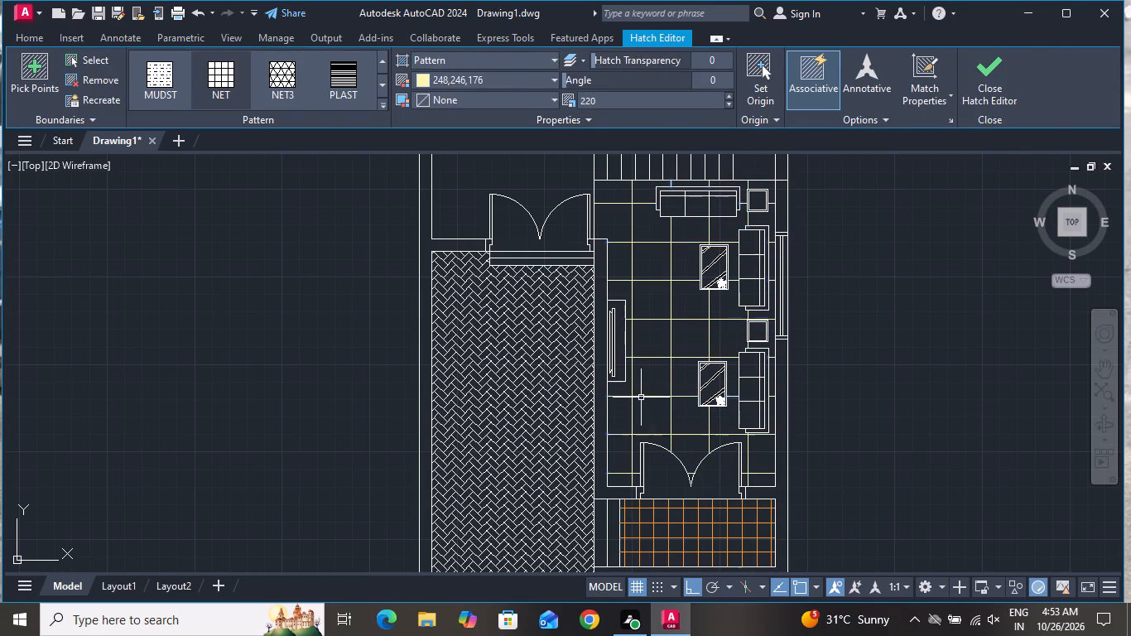
# Draw a table rectangle about 2'4" by 4'8" in the room west of the staircase, near its west wall.
pyautogui.scroll(-1, 640, 424)
pyautogui.scroll(2, 665, 283)
pyautogui.scroll(-1, 667, 296)
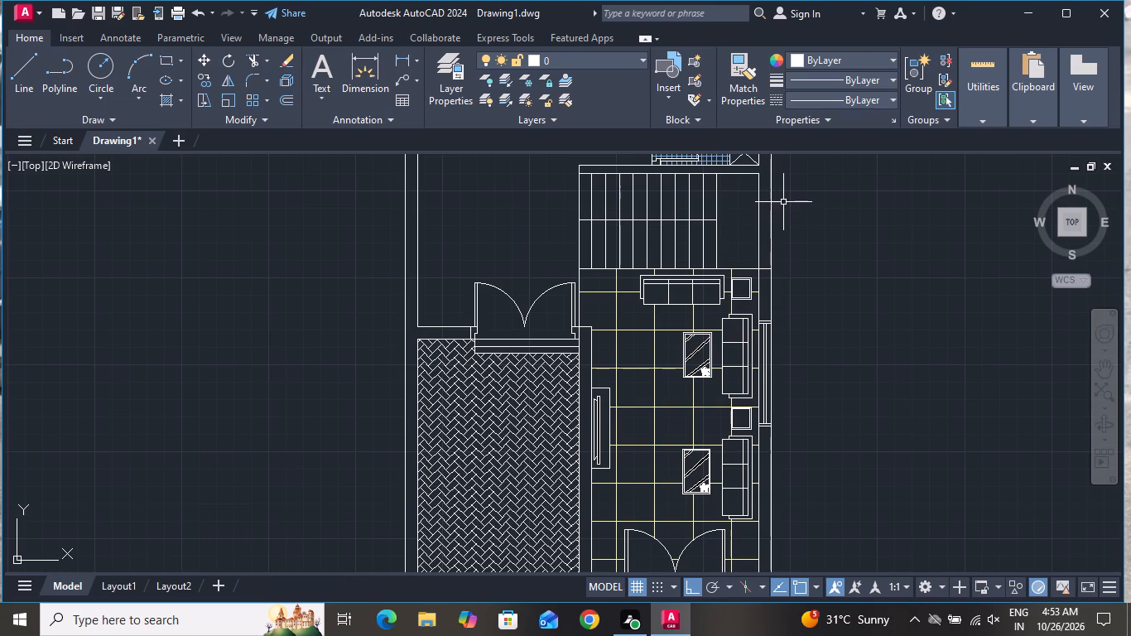
pyautogui.scroll(-2, 766, 253)
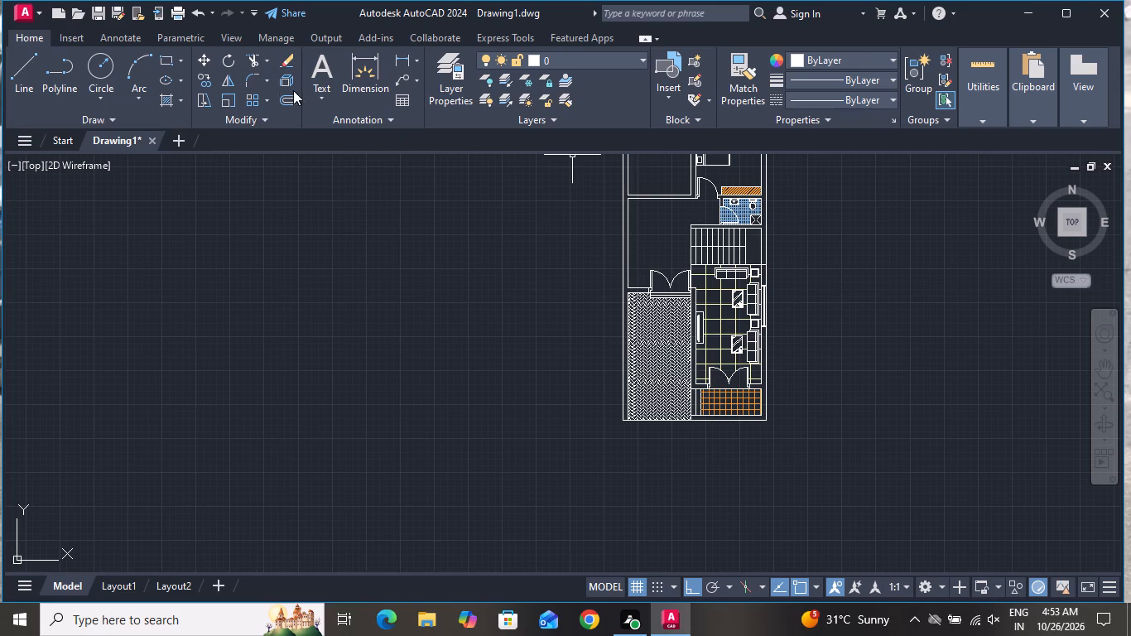
pyautogui.click(171, 58)
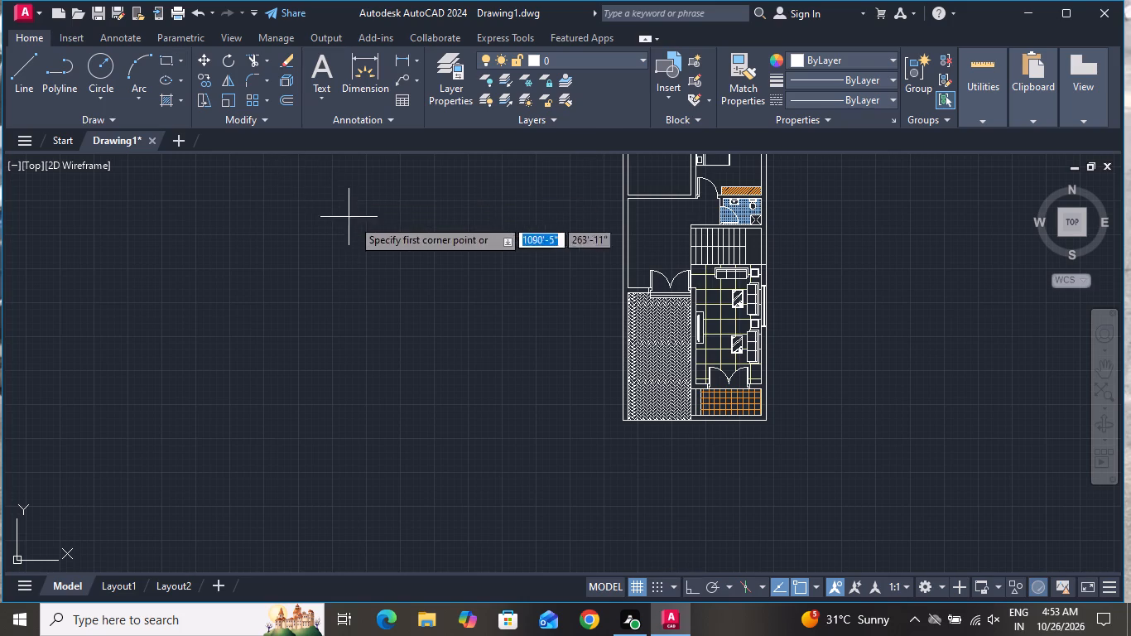
pyautogui.scroll(-1, 392, 264)
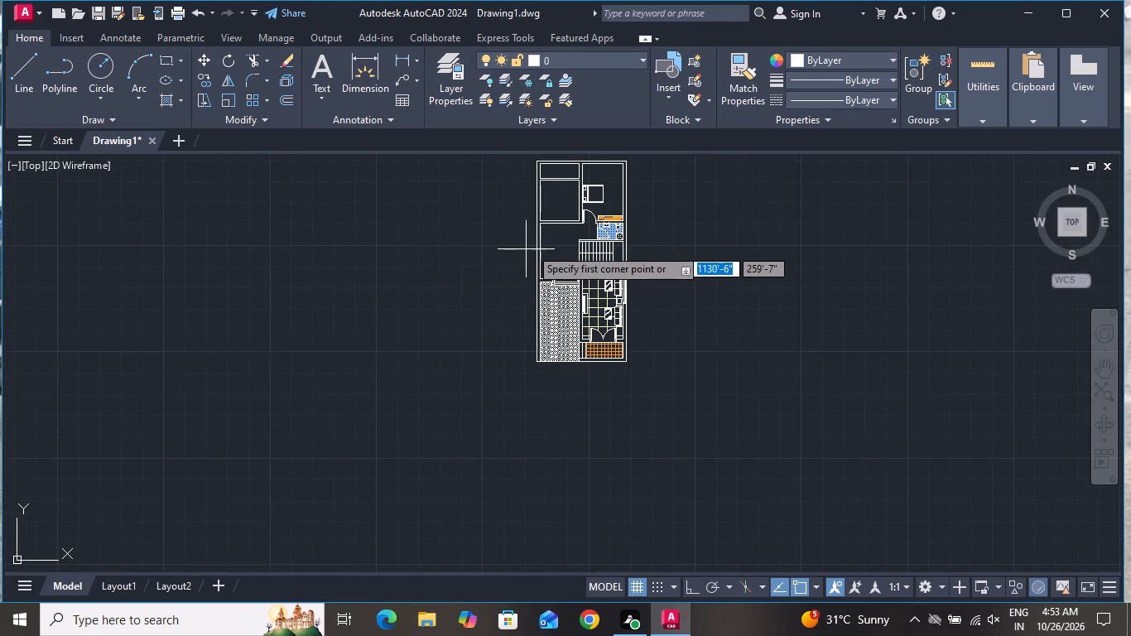
pyautogui.scroll(2, 575, 234)
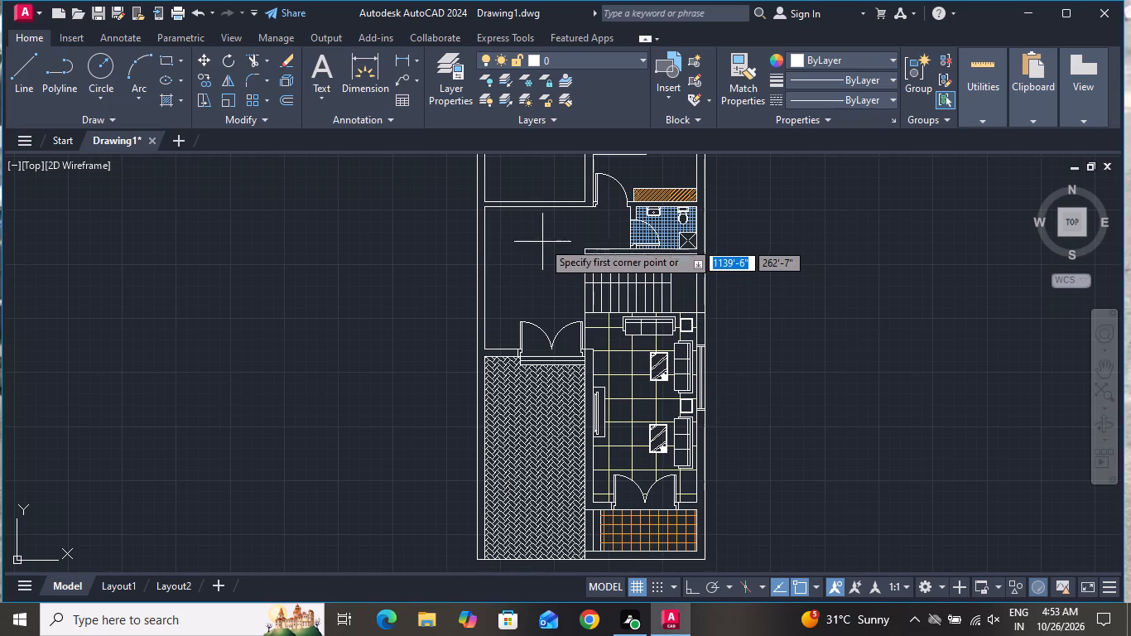
pyautogui.scroll(1, 501, 255)
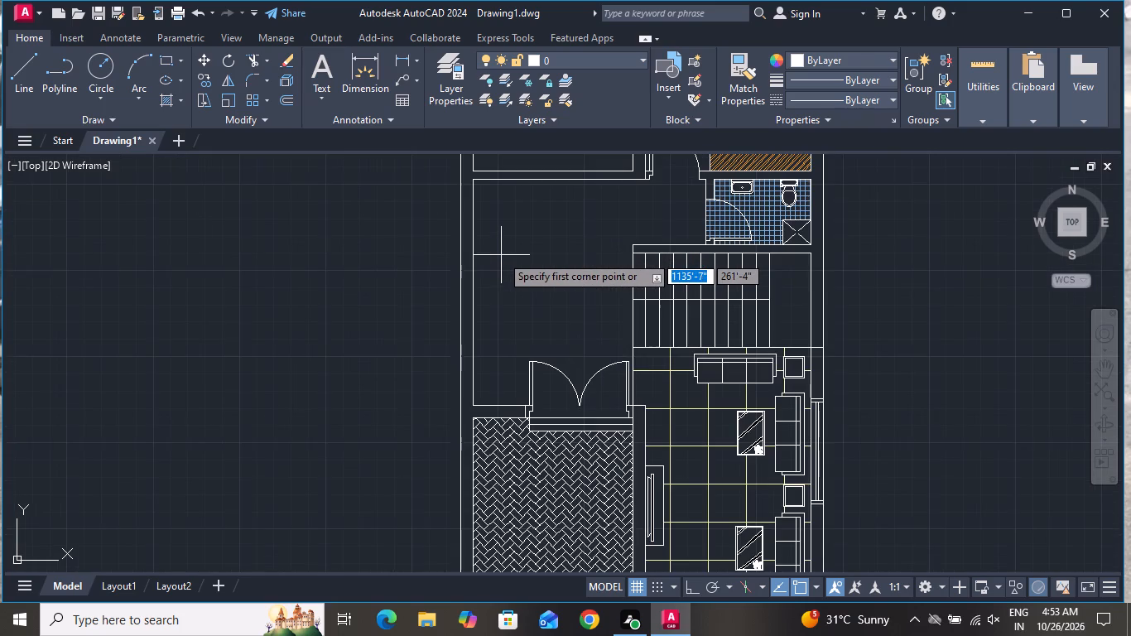
pyautogui.click(500, 249)
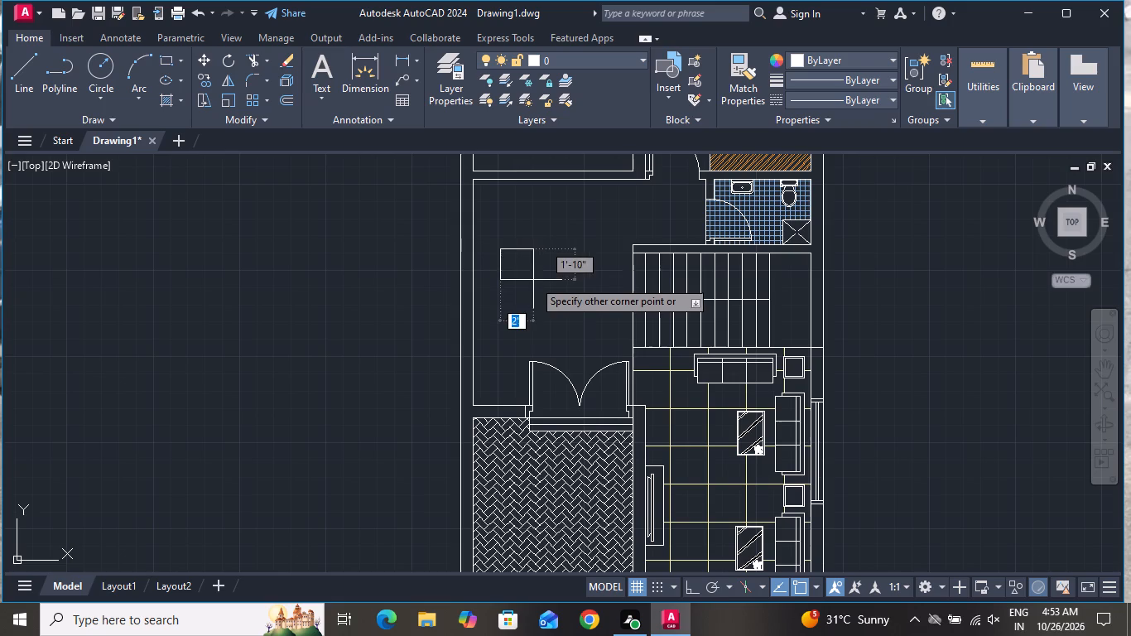
pyautogui.click(539, 326)
# Offset the table rectangle 1" inward.
pyautogui.write('O 1')
pyautogui.hotkey('shift', '"')
pyautogui.press('Return')
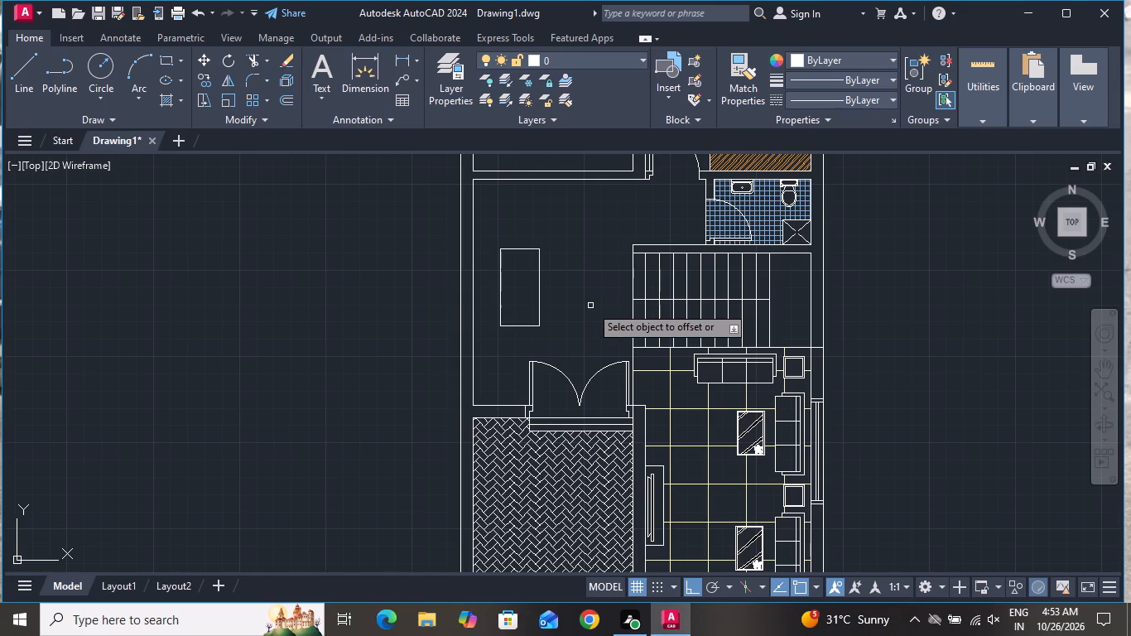
pyautogui.scroll(2, 537, 279)
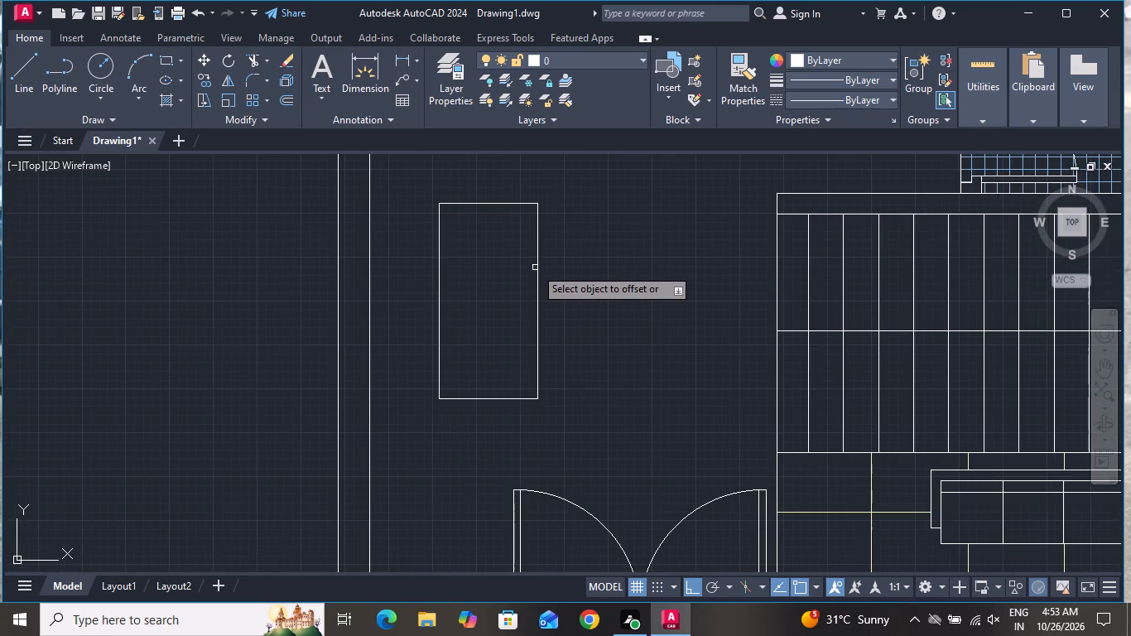
pyautogui.click(535, 267)
pyautogui.click(535, 254)
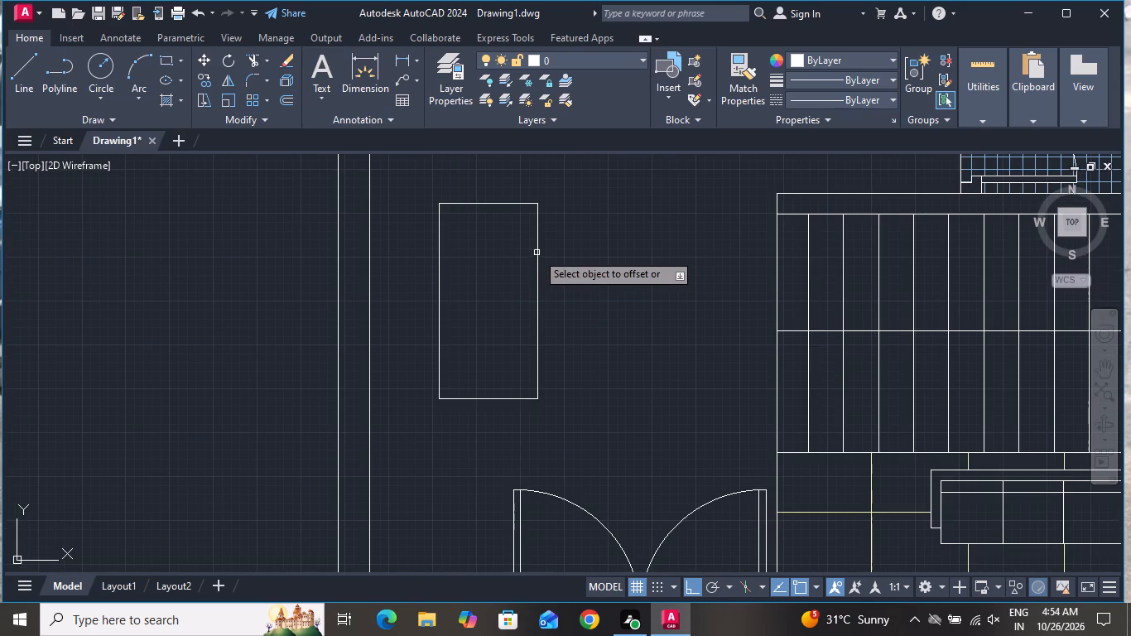
pyautogui.click(537, 253)
pyautogui.click(488, 264)
pyautogui.rightClick(488, 282)
pyautogui.click(541, 312)
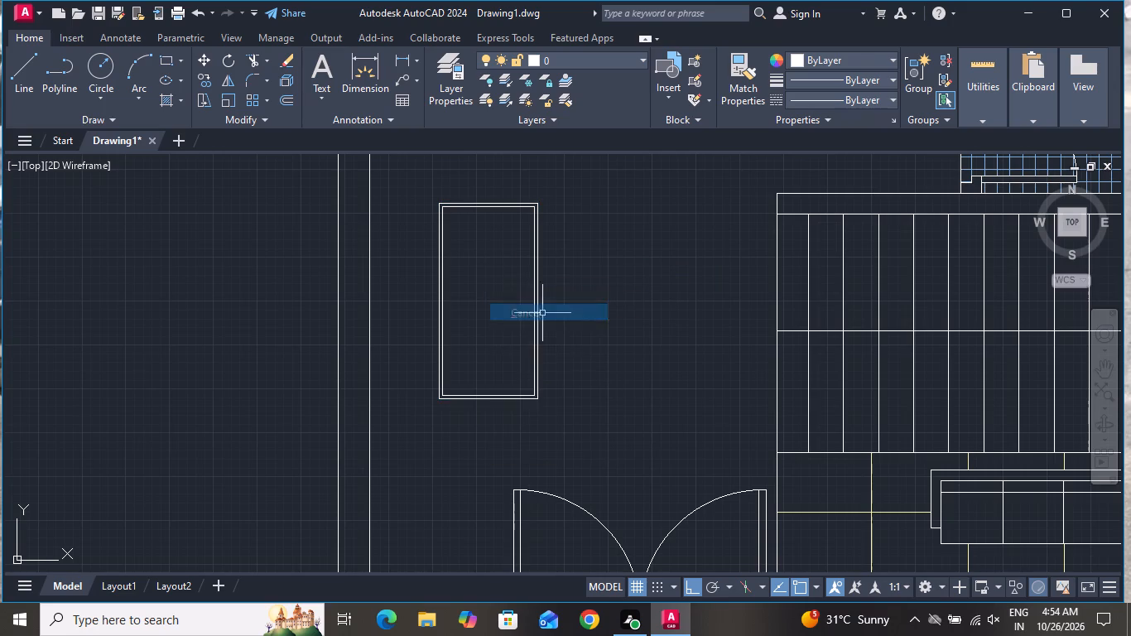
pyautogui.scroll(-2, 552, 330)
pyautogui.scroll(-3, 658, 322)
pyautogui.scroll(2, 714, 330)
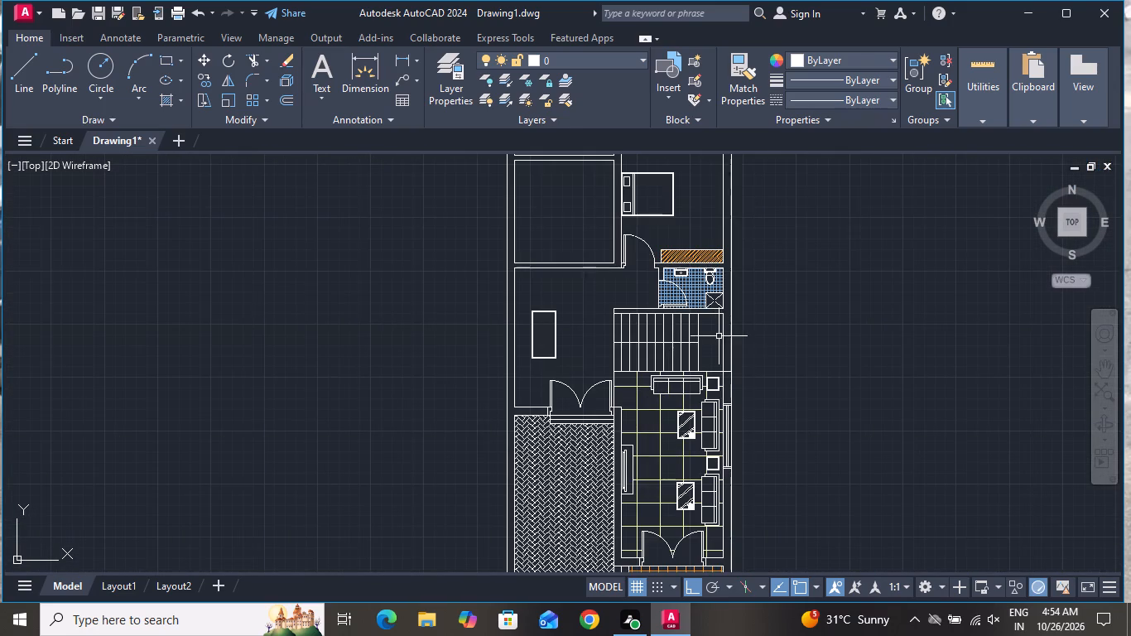
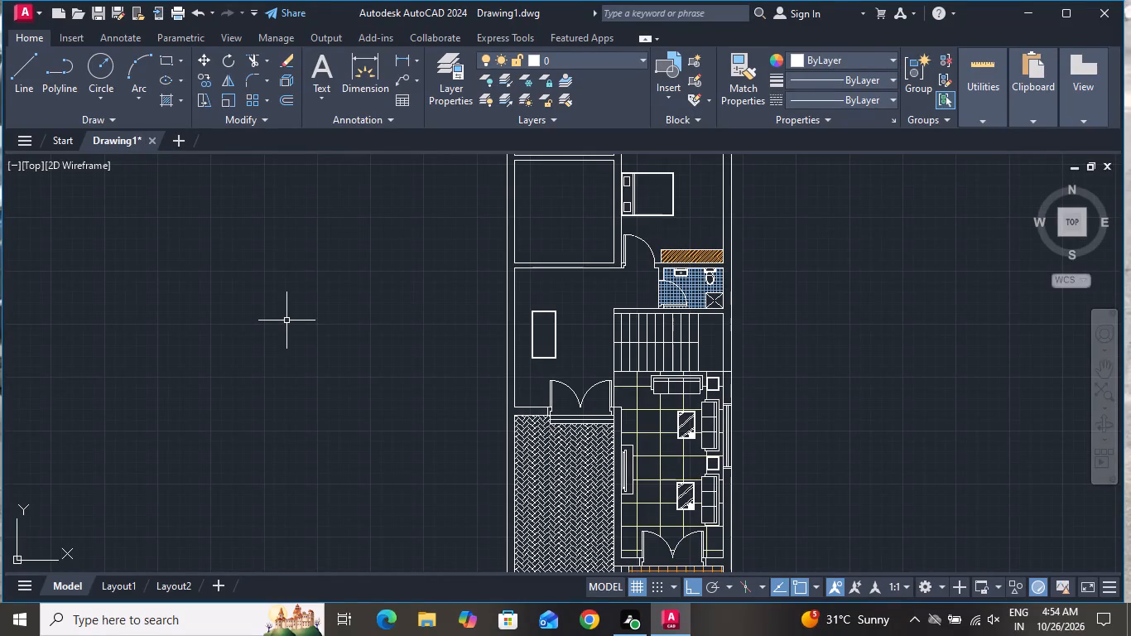
# Draw a chair seat rectangle about 1'-1" by 10" against the dining table's right edge, near its upper end.
pyautogui.click(168, 56)
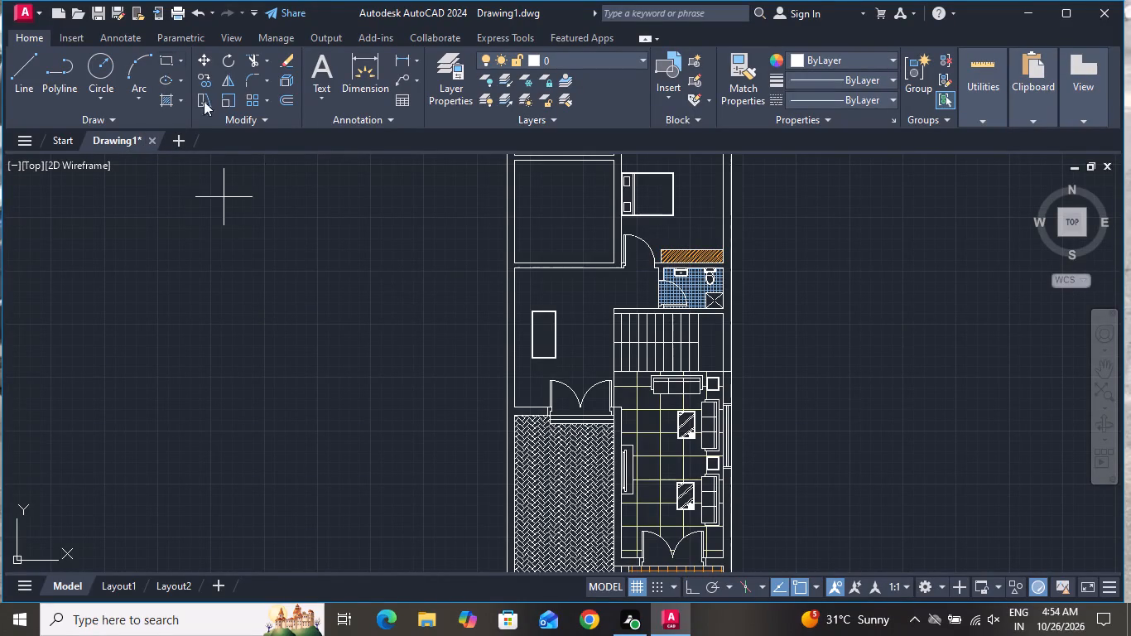
pyautogui.scroll(2, 585, 316)
pyautogui.scroll(2, 502, 325)
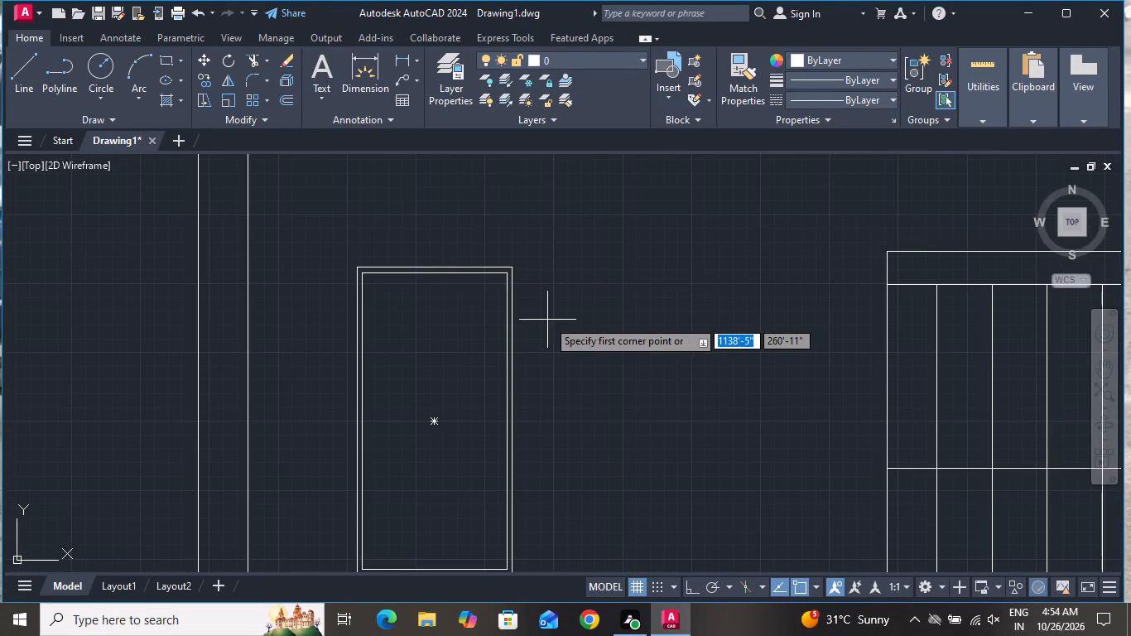
pyautogui.scroll(1, 542, 320)
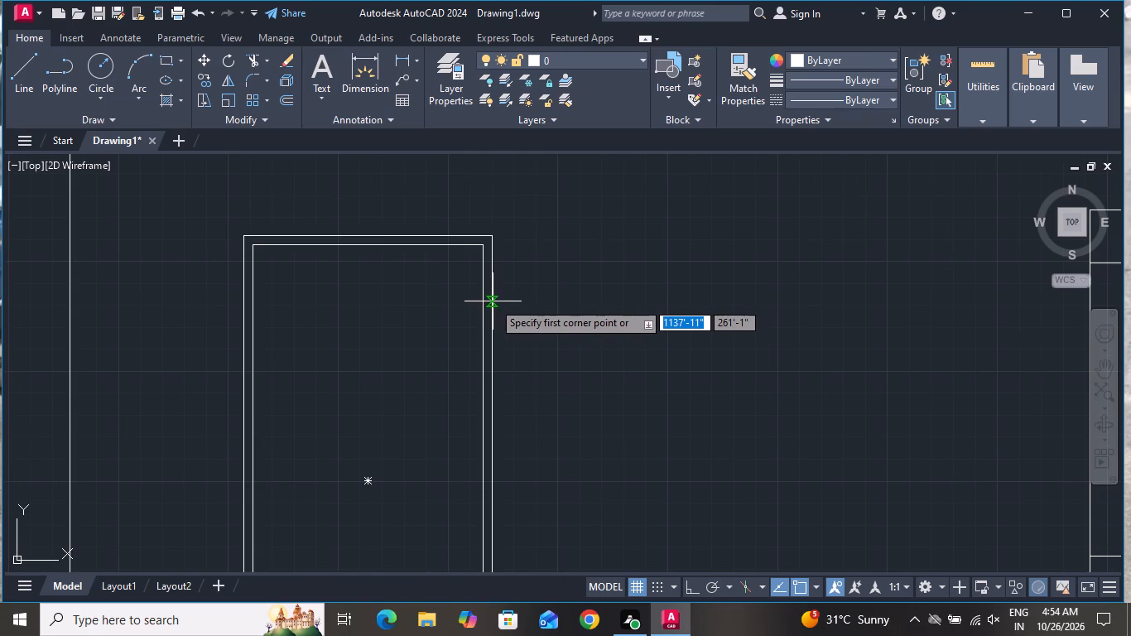
pyautogui.click(491, 304)
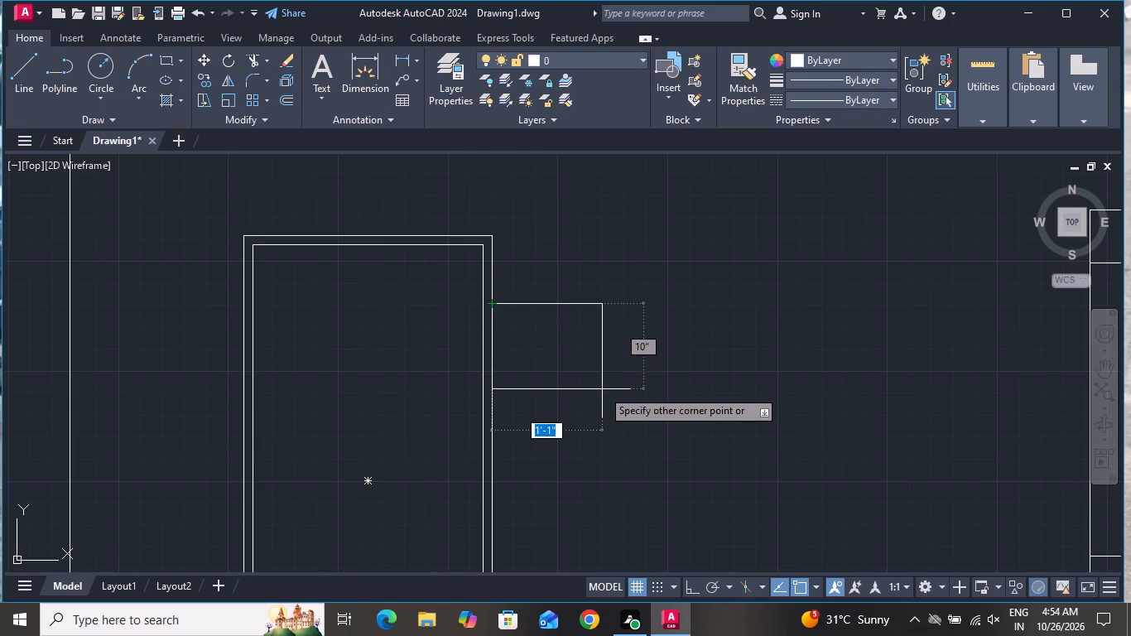
pyautogui.click(602, 389)
# Draw a vertical backrest line about 9" long across the chair rectangle, just inside its outer edge.
pyautogui.click(29, 70)
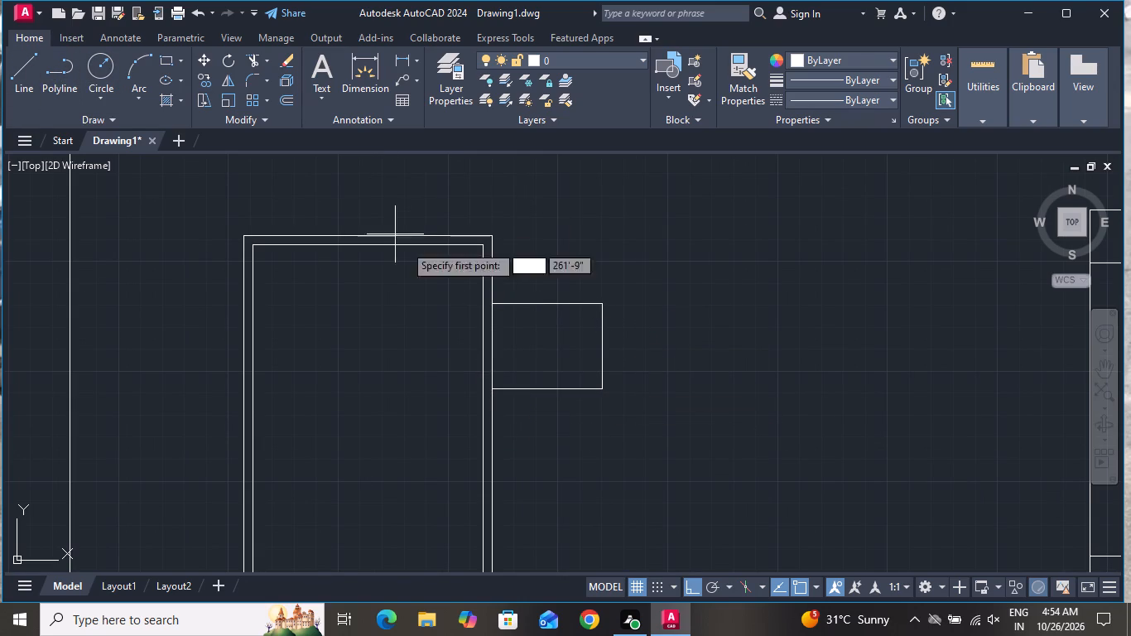
pyautogui.scroll(1, 606, 328)
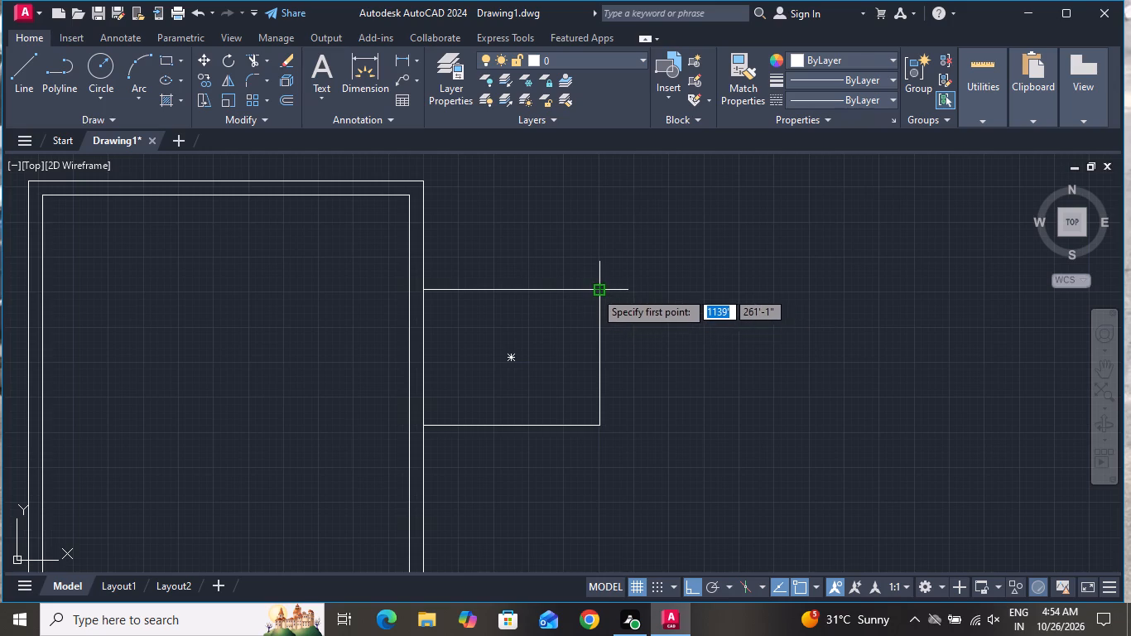
pyautogui.click(585, 291)
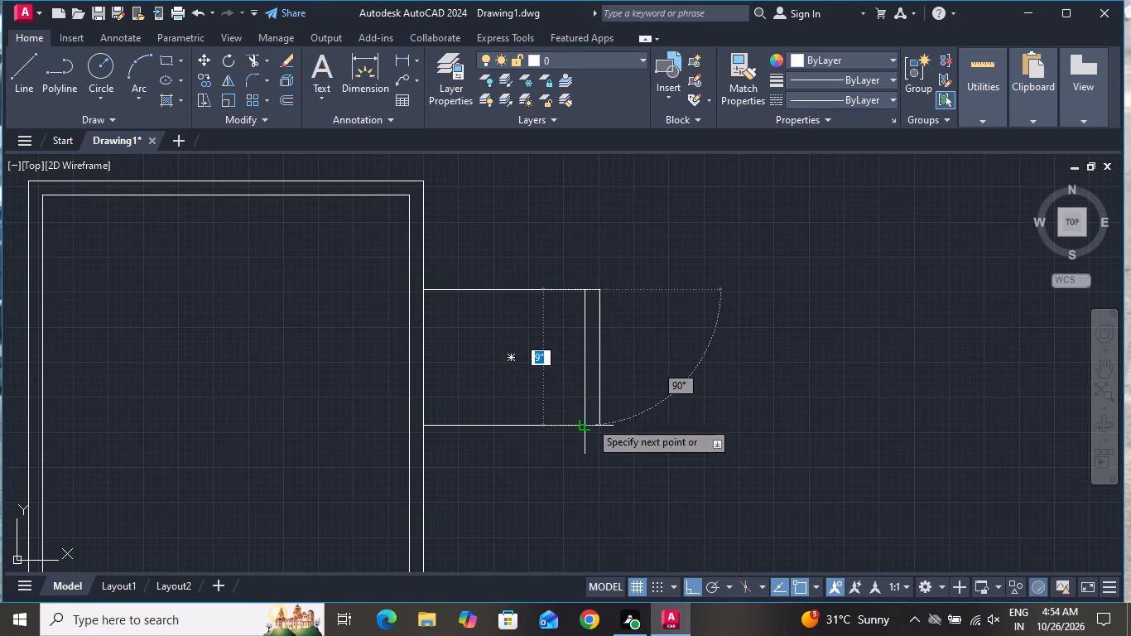
pyautogui.click(590, 429)
pyautogui.rightClick(590, 429)
pyautogui.click(625, 278)
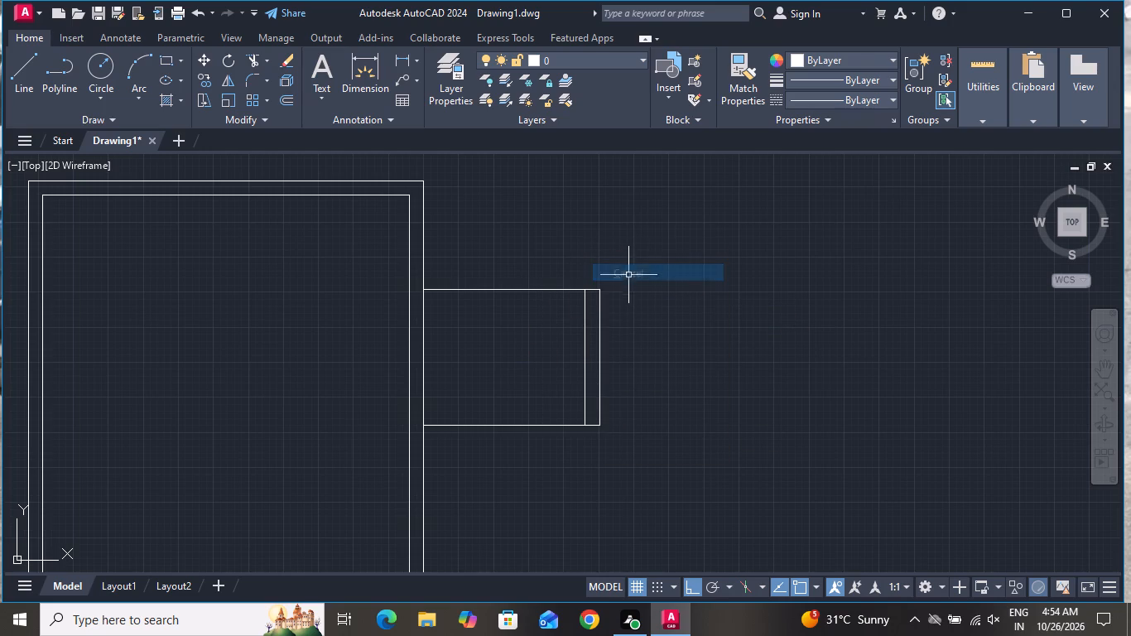
# Copy the chair with its backrest line to two spots down the table's right side and one free spot above the table.
pyautogui.click(631, 272)
pyautogui.click(498, 427)
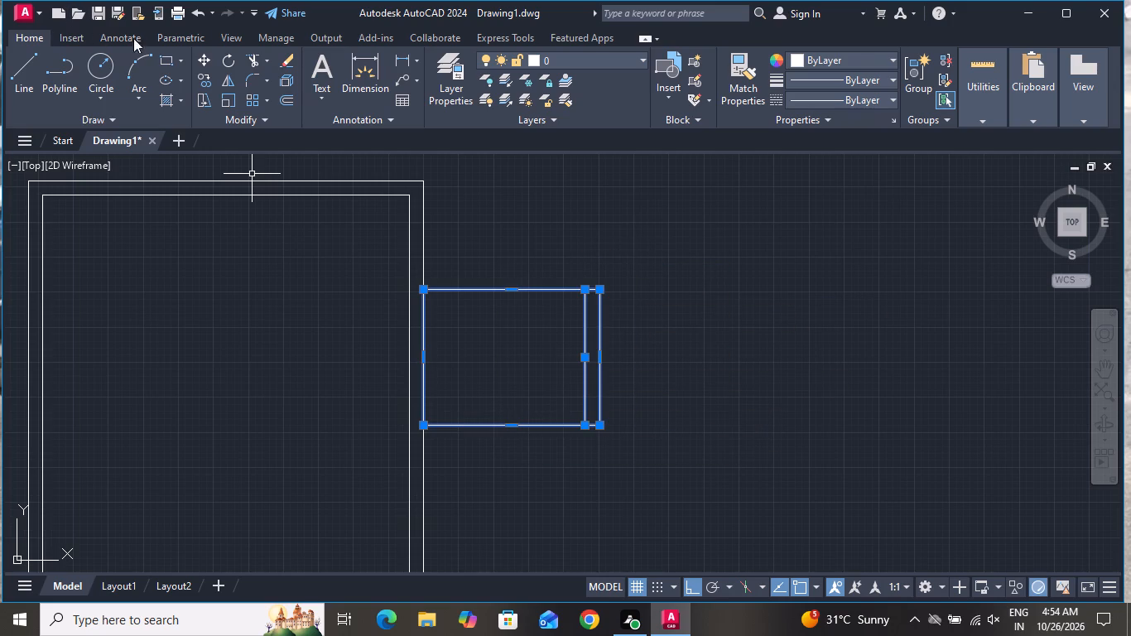
pyautogui.click(199, 79)
pyautogui.click(424, 288)
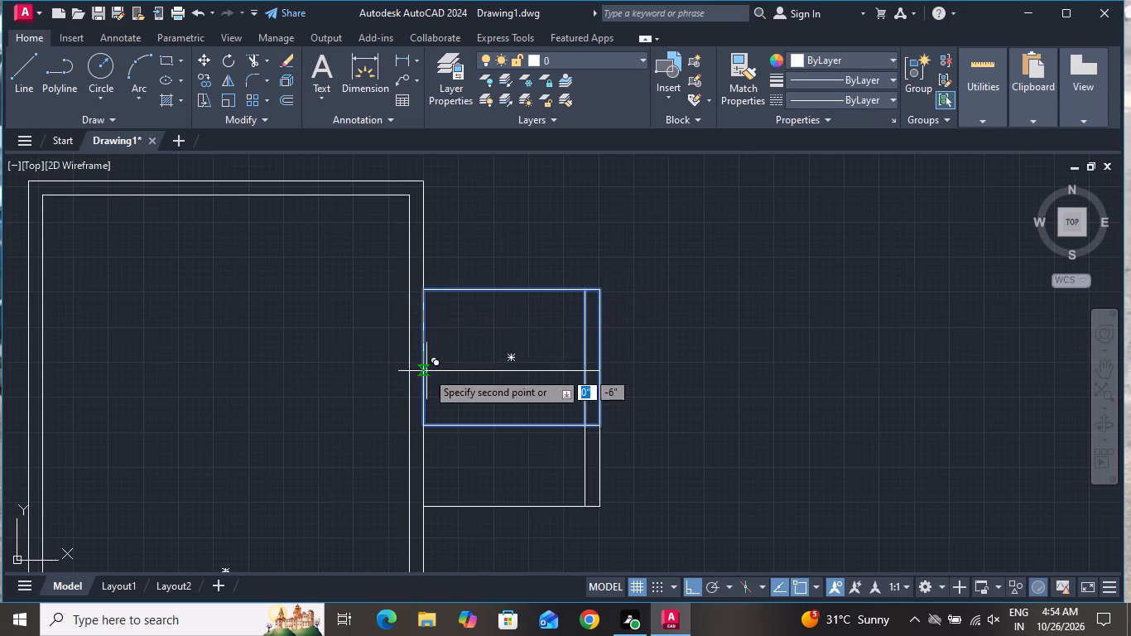
pyautogui.scroll(-2, 461, 305)
pyautogui.scroll(2, 464, 340)
pyautogui.scroll(-3, 472, 359)
pyautogui.click(473, 390)
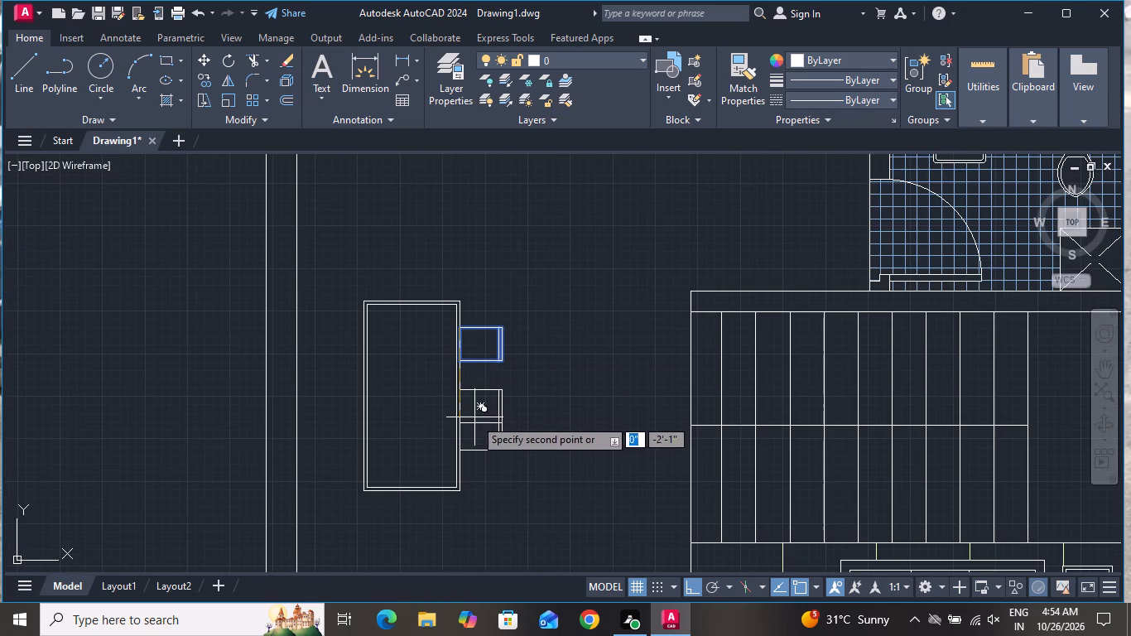
pyautogui.click(479, 440)
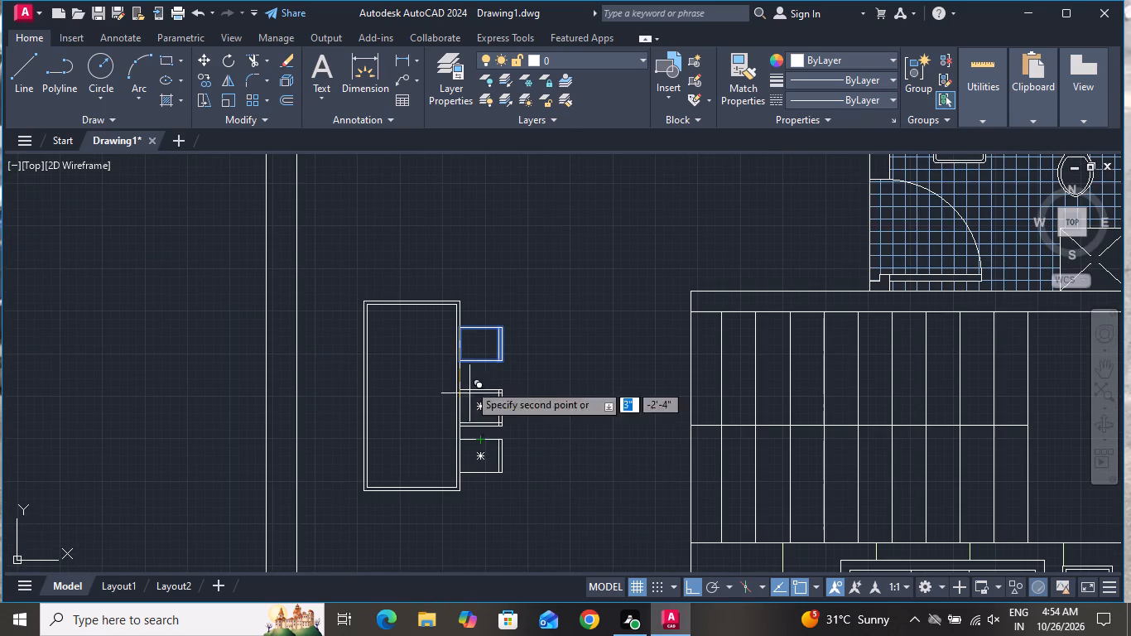
pyautogui.rightClick(432, 242)
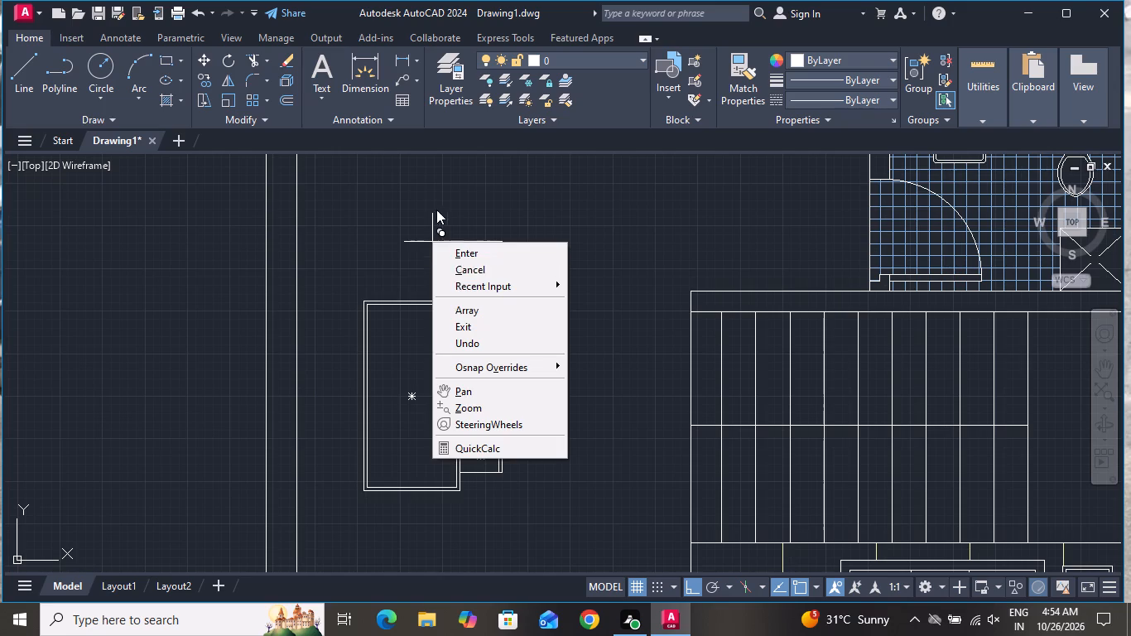
pyautogui.click(423, 195)
pyautogui.rightClick(422, 195)
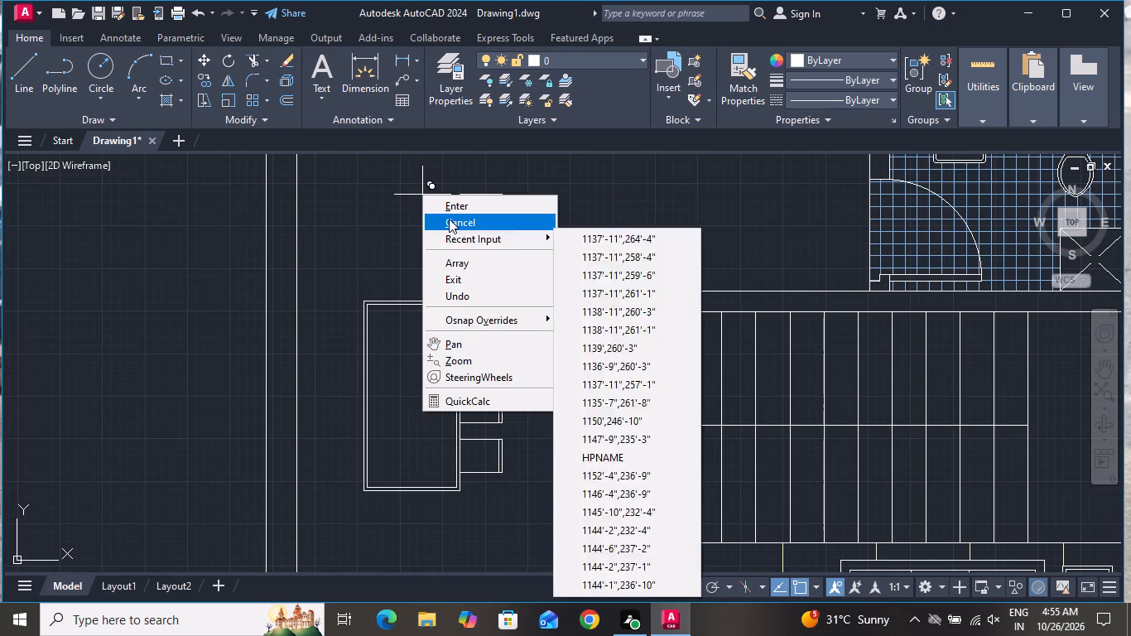
pyautogui.click(449, 219)
# Rotate the spare chair above the table by 180°.
pyautogui.click(536, 181)
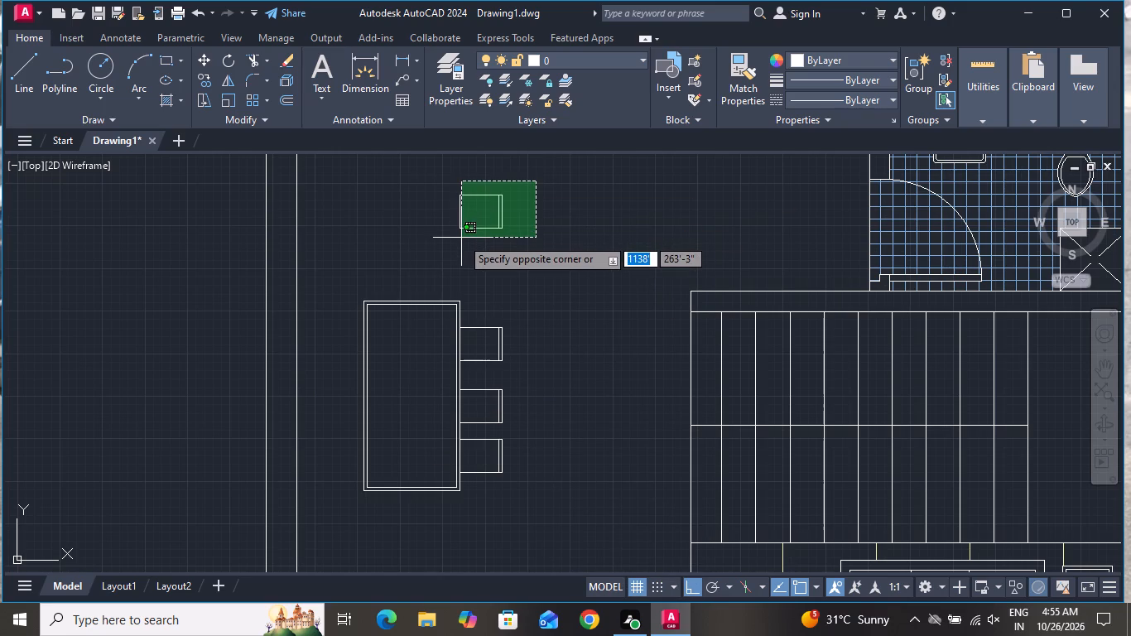
pyautogui.click(447, 239)
pyautogui.click(233, 63)
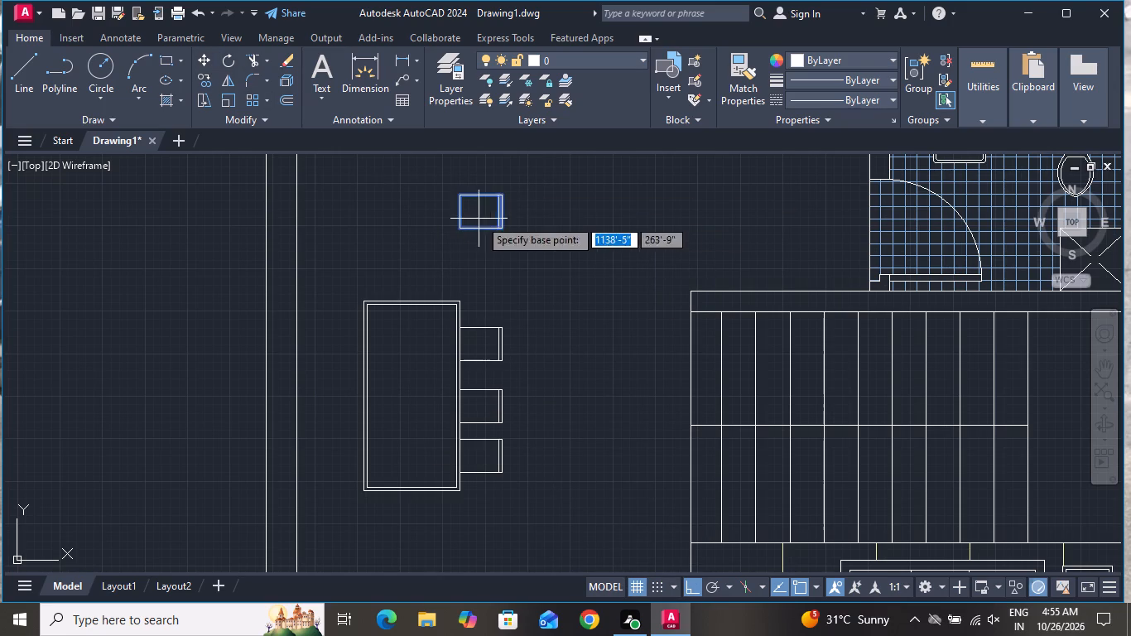
pyautogui.click(512, 190)
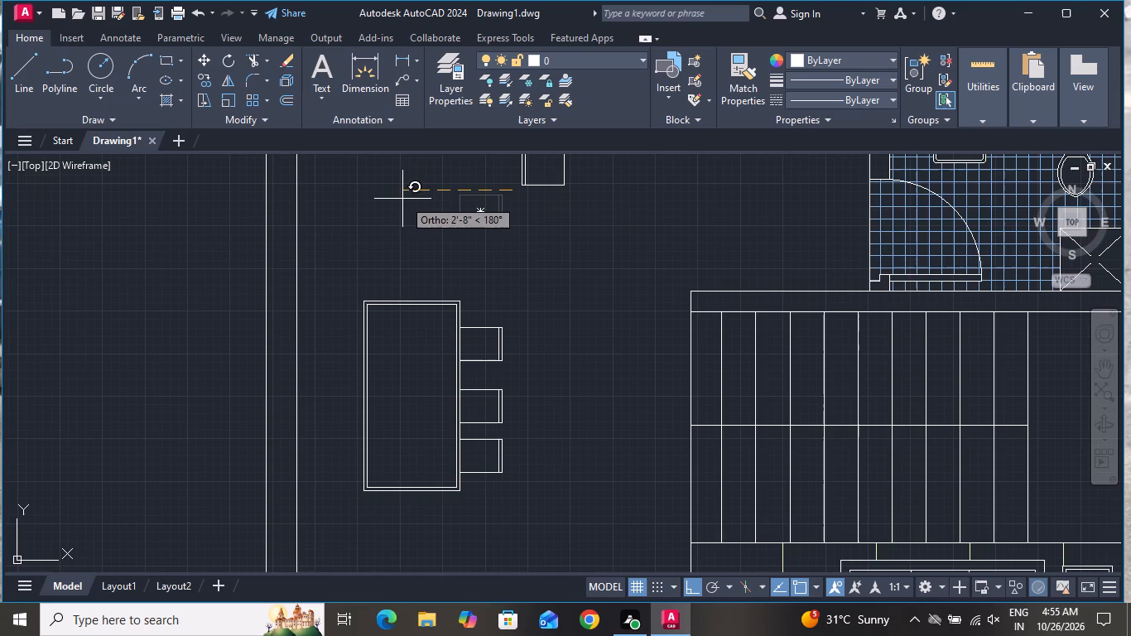
pyautogui.click(402, 199)
# With Ortho off, copy the rotated chair against the table's left edge, opposite the uppermost chair on the right side.
pyautogui.scroll(-2, 512, 243)
pyautogui.click(542, 202)
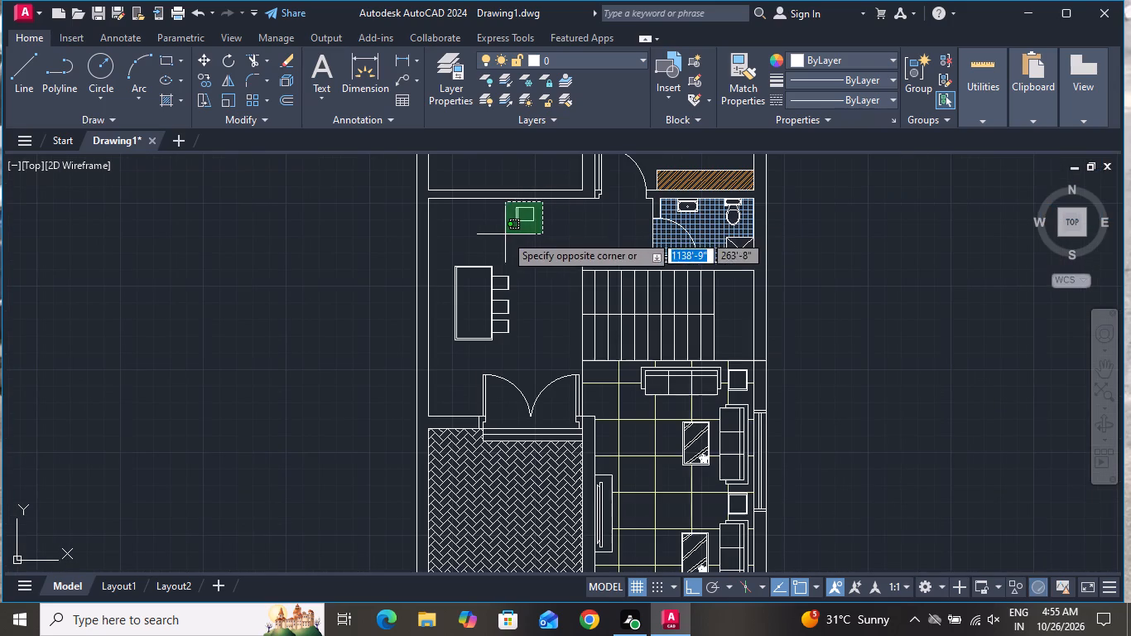
pyautogui.click(505, 234)
pyautogui.click(204, 82)
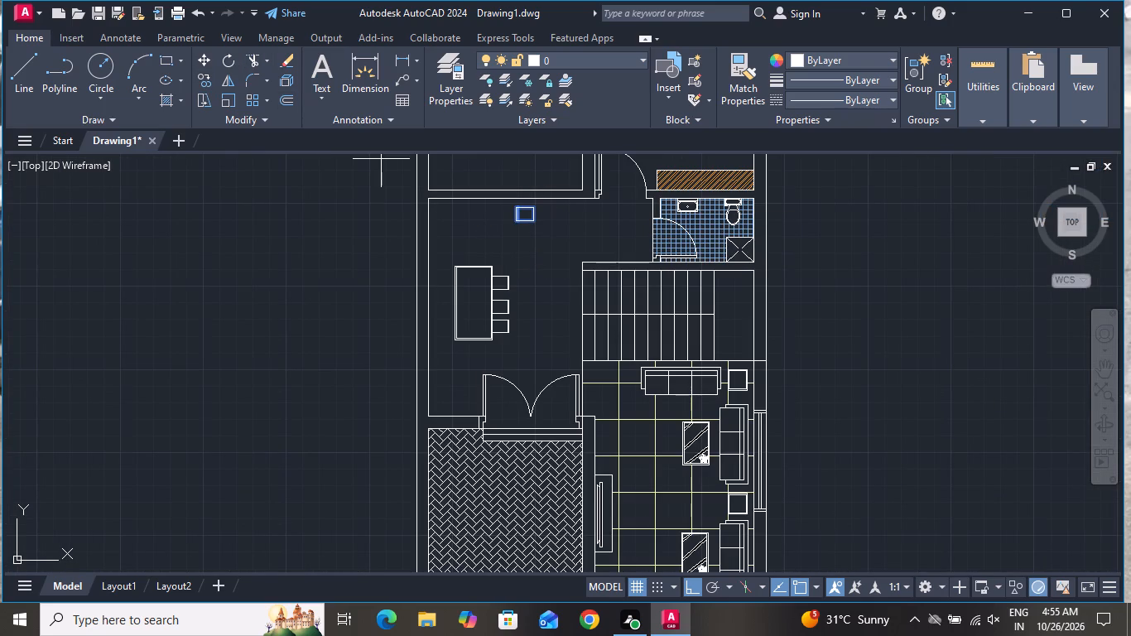
pyautogui.click(700, 589)
pyautogui.scroll(1, 535, 179)
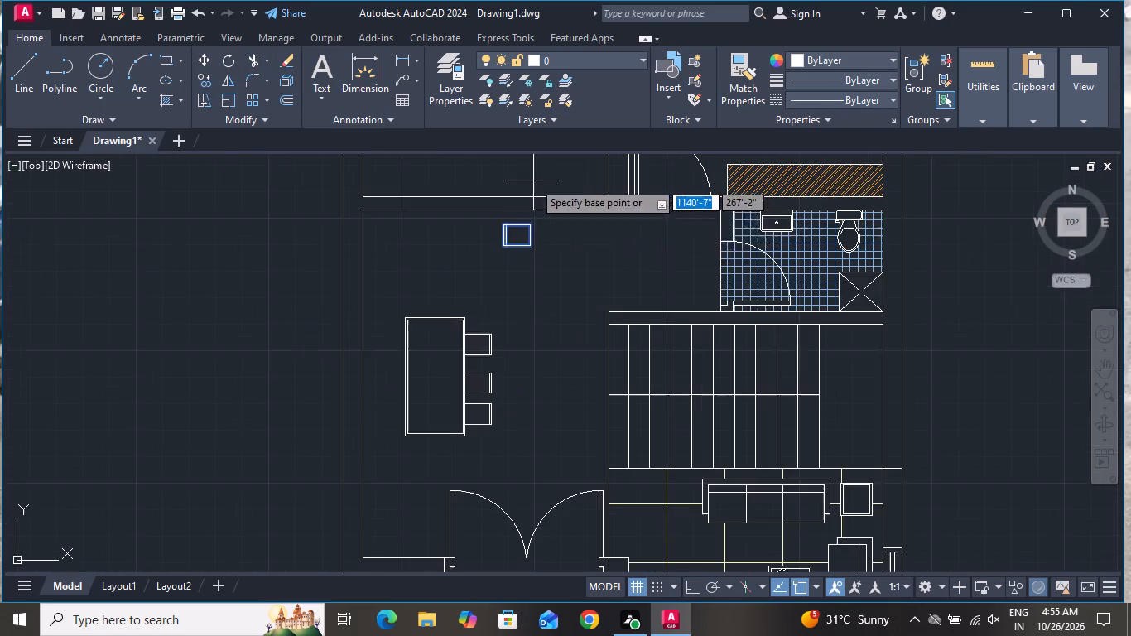
pyautogui.scroll(1, 545, 231)
pyautogui.click(523, 253)
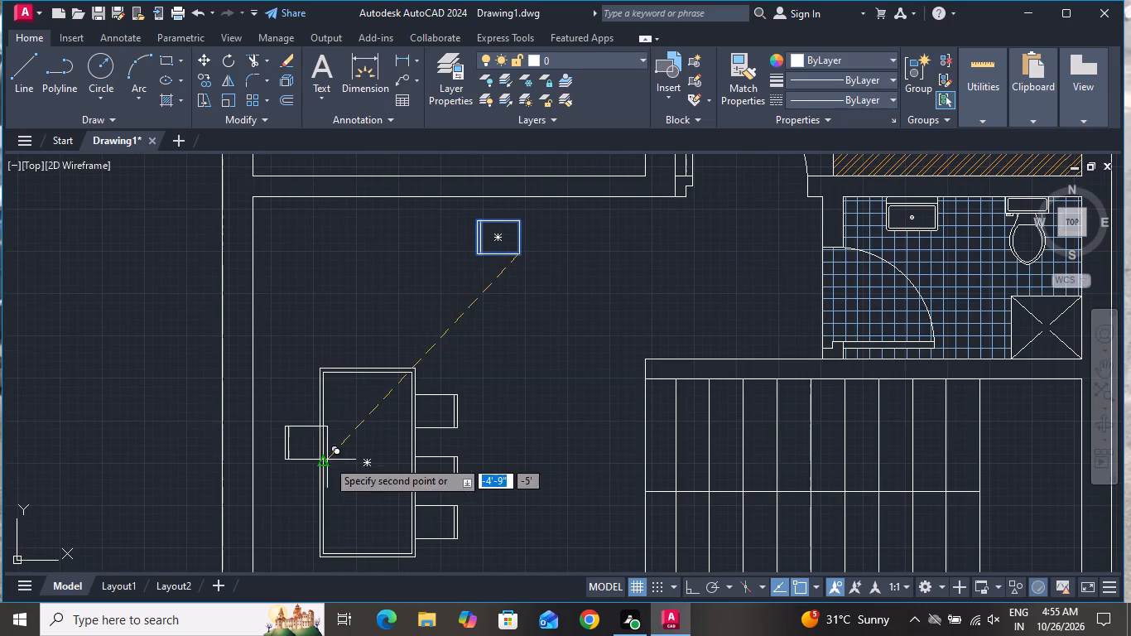
pyautogui.scroll(1, 342, 423)
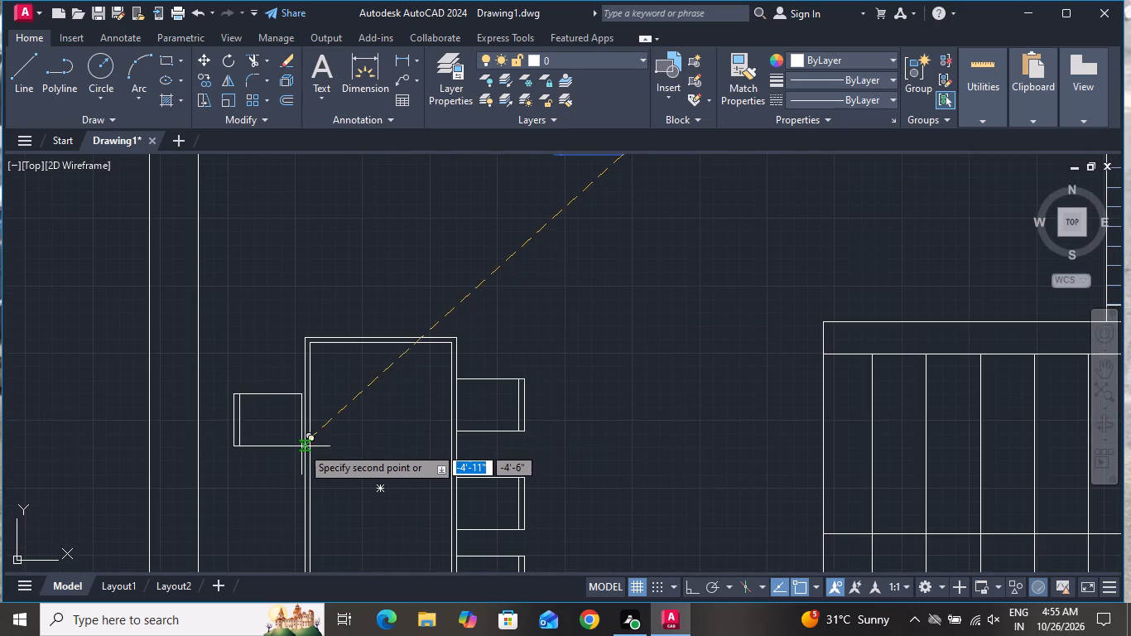
pyautogui.scroll(1, 301, 446)
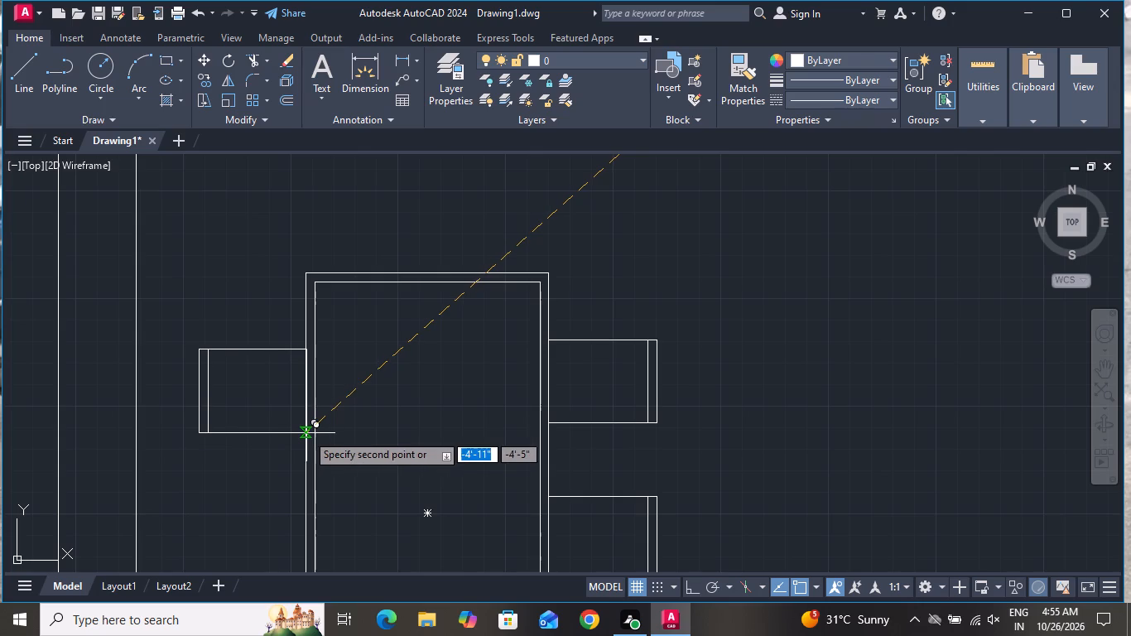
pyautogui.click(306, 433)
# Place two more copies of the rotated chair down the table's left edge, opposite the middle and lower chairs.
pyautogui.scroll(-2, 303, 333)
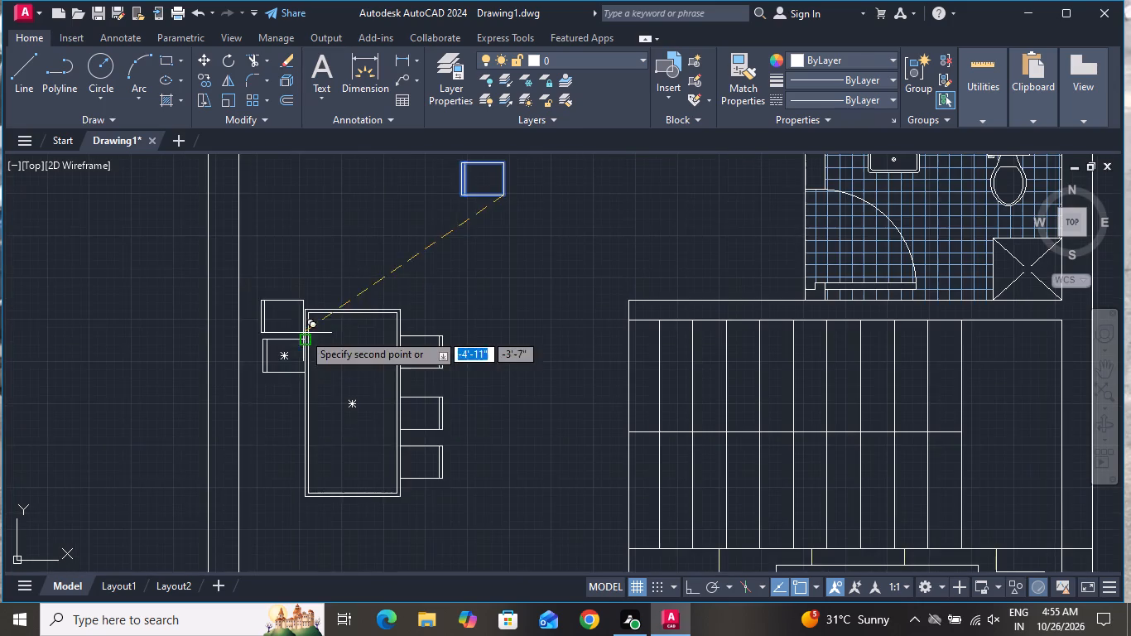
pyautogui.scroll(2, 281, 430)
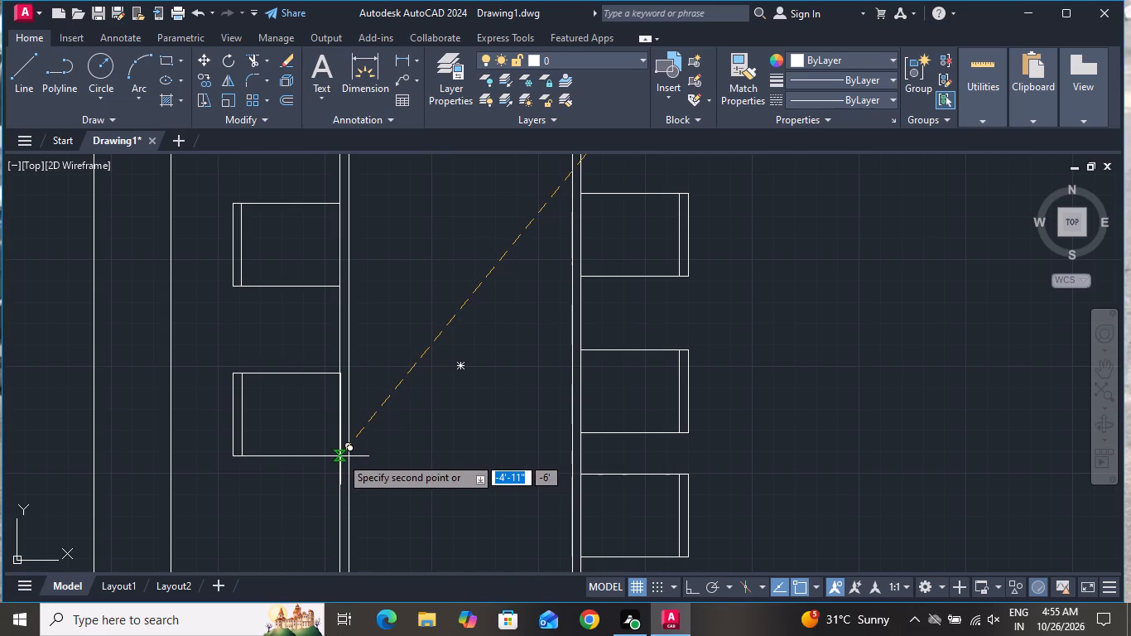
pyautogui.click(340, 456)
pyautogui.scroll(-1, 338, 383)
pyautogui.scroll(1, 320, 482)
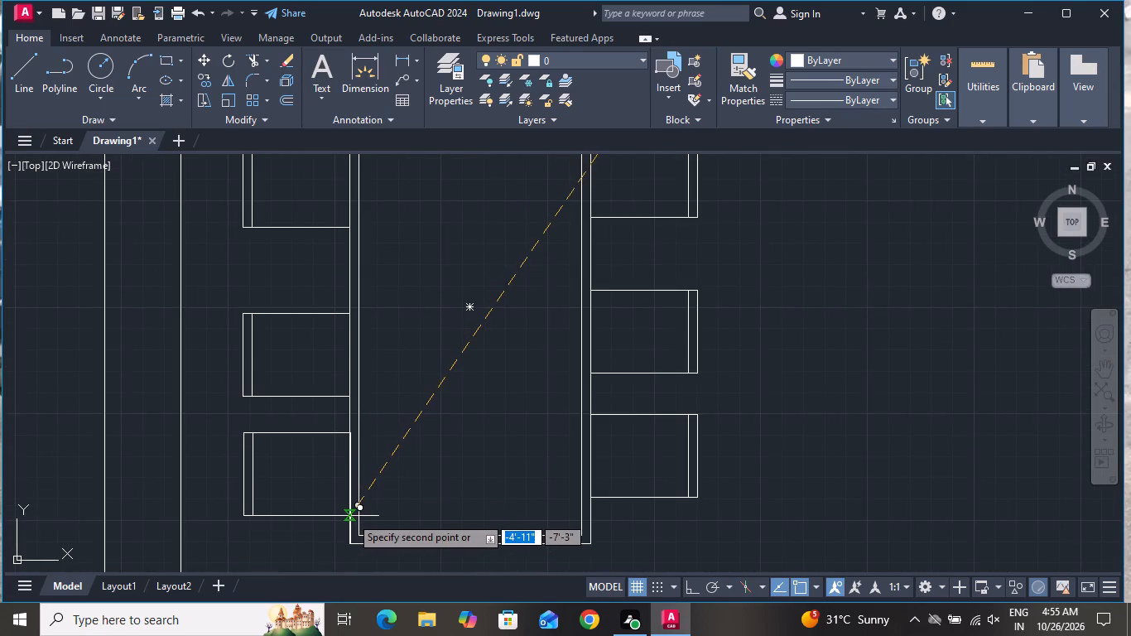
pyautogui.click(349, 516)
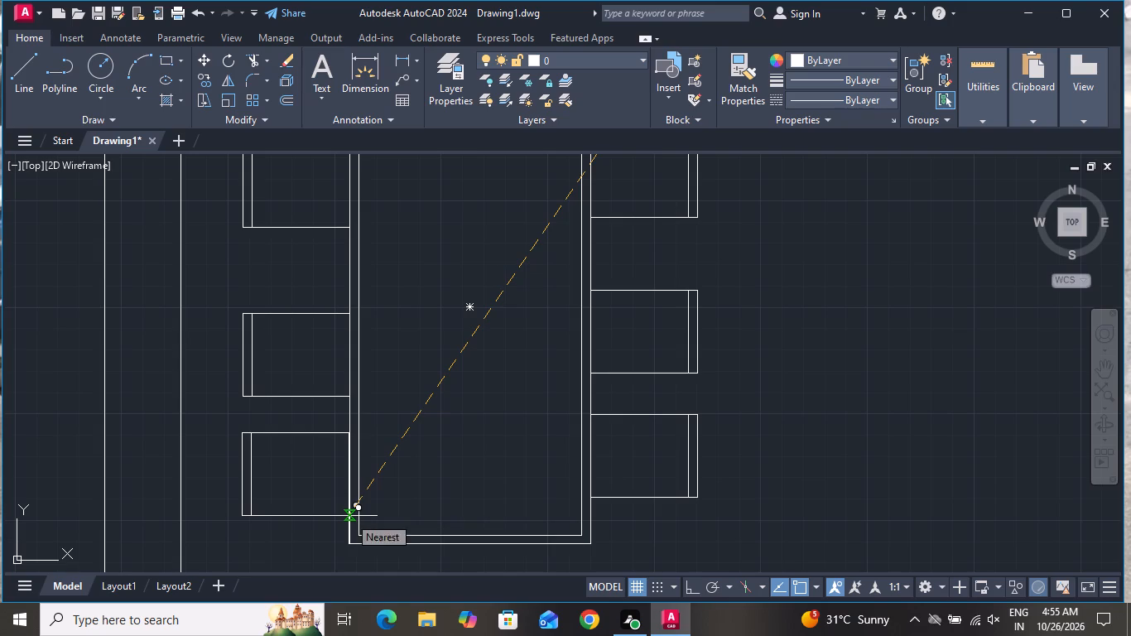
pyautogui.rightClick(431, 414)
pyautogui.click(493, 208)
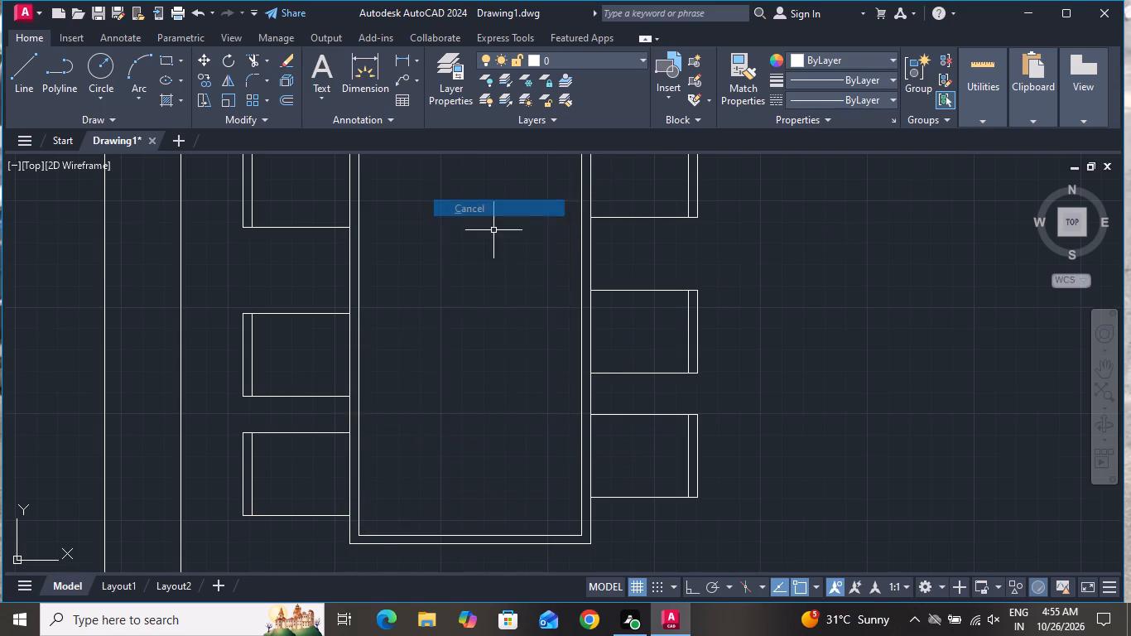
# Move the middle chair on the table's left side up along the table edge by about 1".
pyautogui.scroll(-1, 511, 293)
pyautogui.click(395, 296)
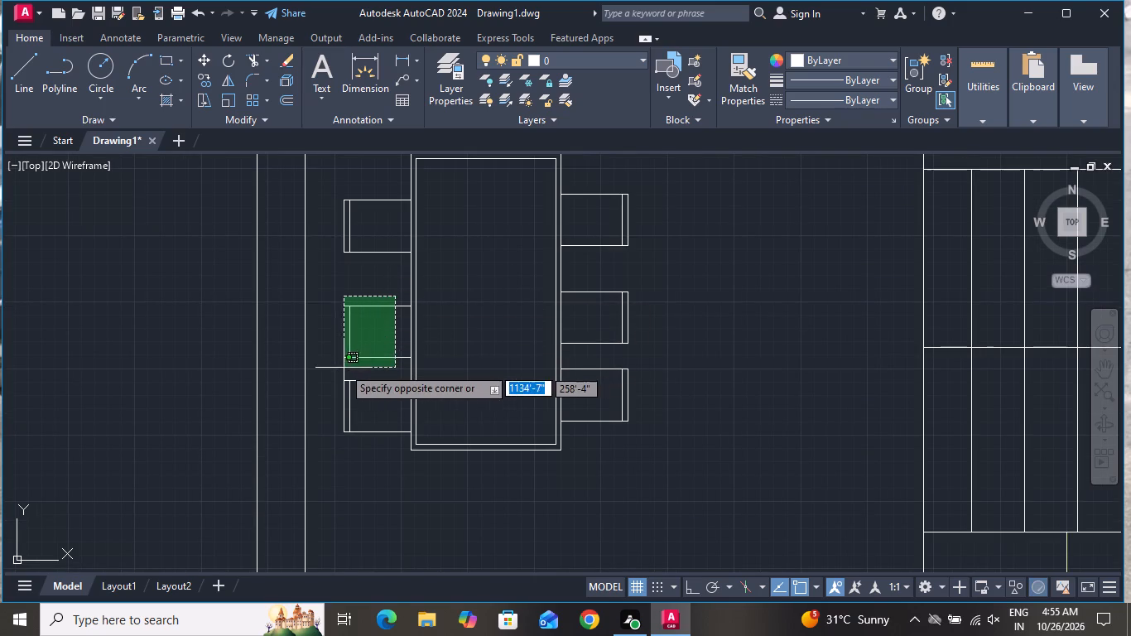
pyautogui.click(338, 367)
pyautogui.click(204, 55)
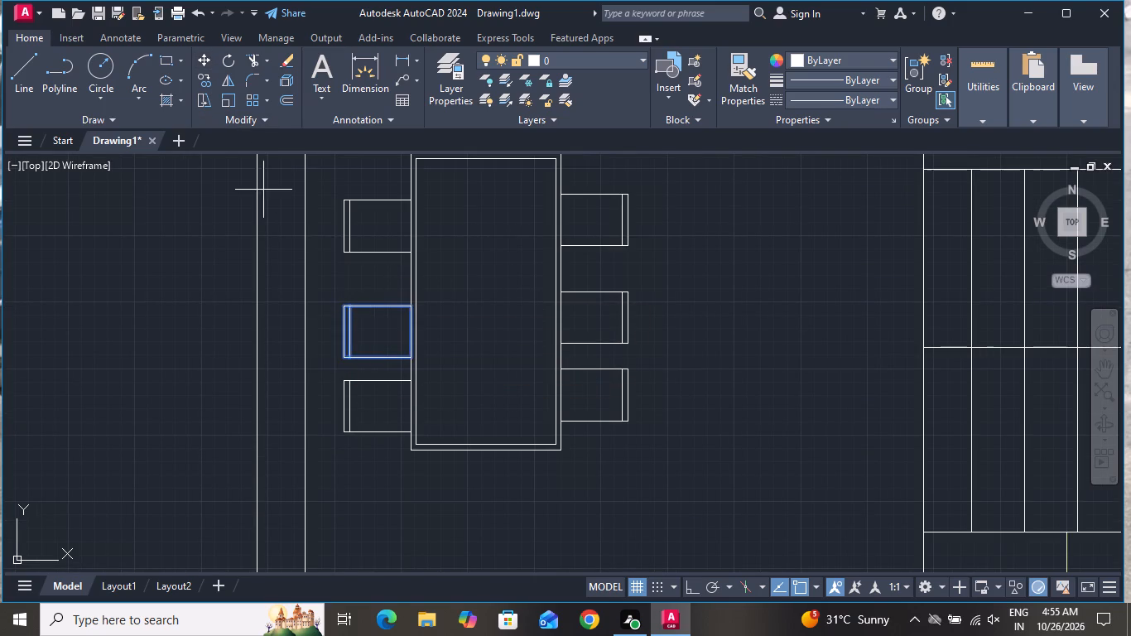
pyautogui.scroll(1, 417, 311)
pyautogui.click(407, 301)
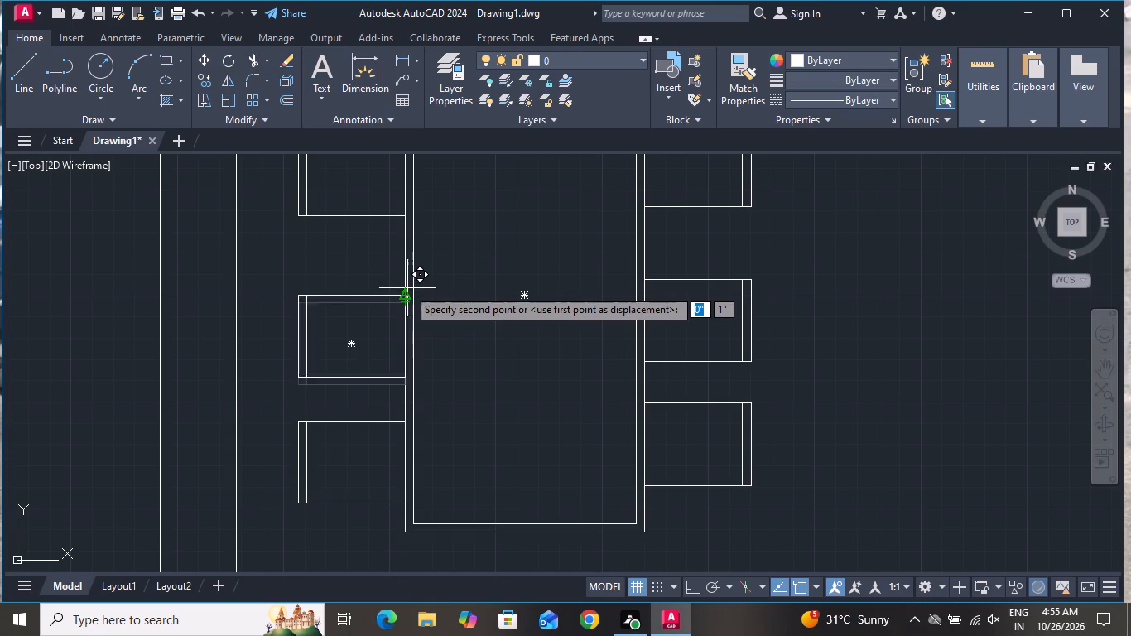
pyautogui.click(406, 287)
# Move the middle chair on the table's left side slightly further up along the table edge, without changing its alignment to the edge.
pyautogui.scroll(-1, 440, 289)
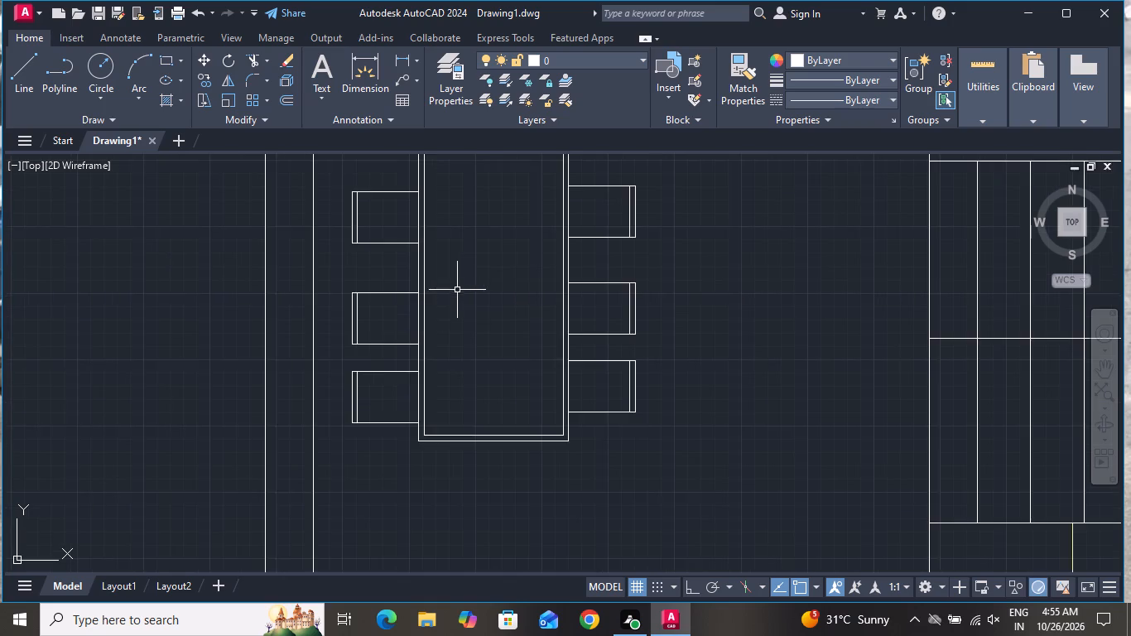
pyautogui.scroll(-3, 469, 284)
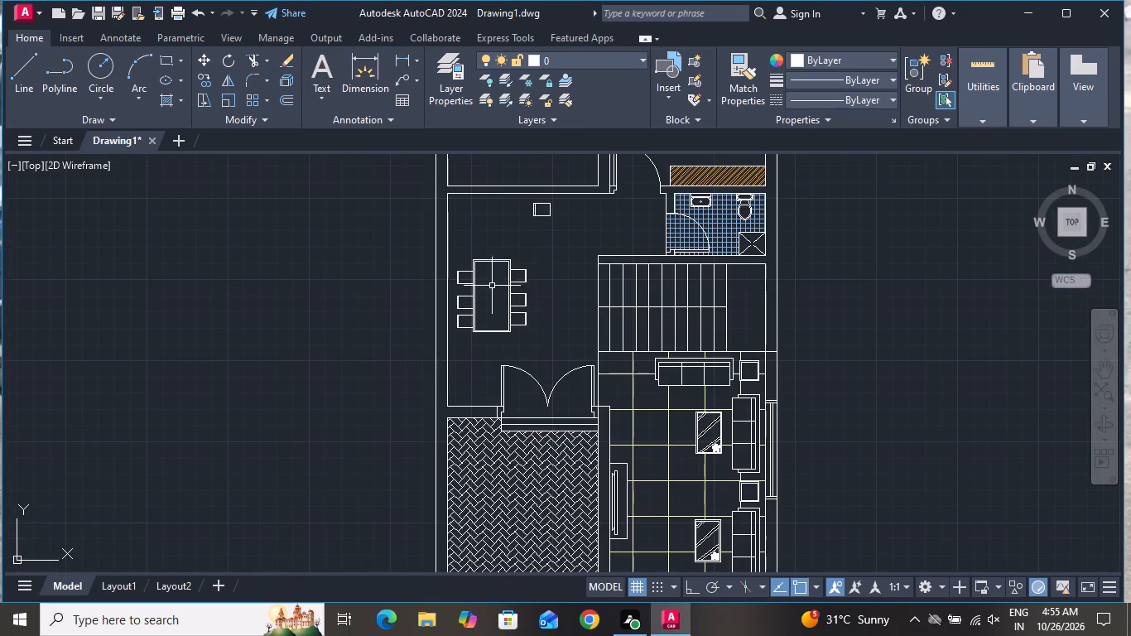
pyautogui.scroll(3, 472, 304)
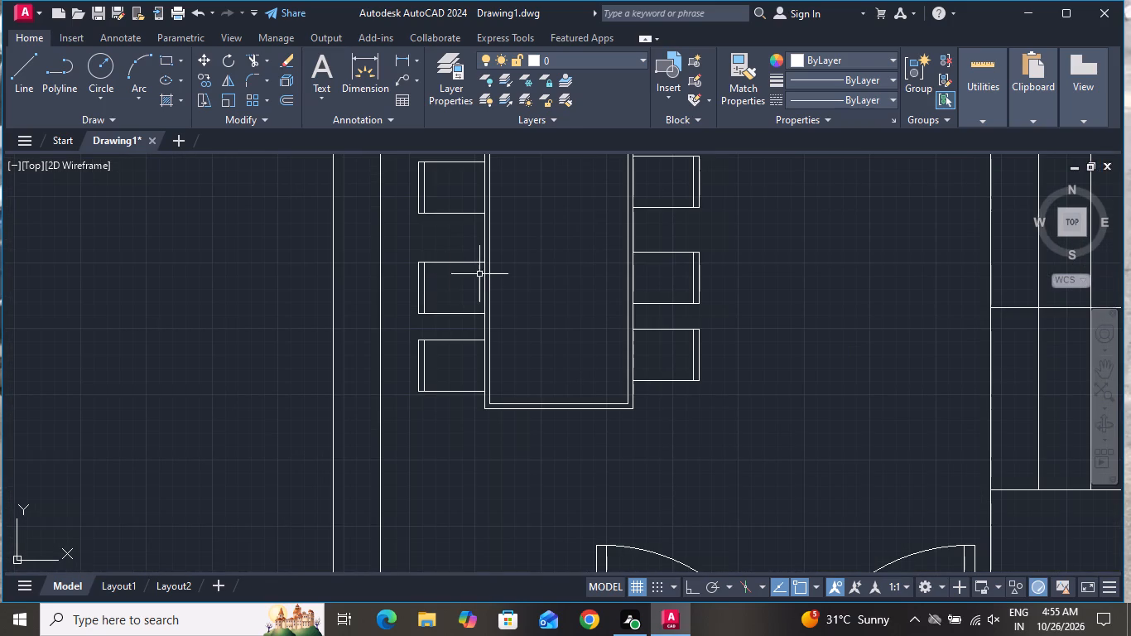
pyautogui.click(472, 254)
pyautogui.click(405, 324)
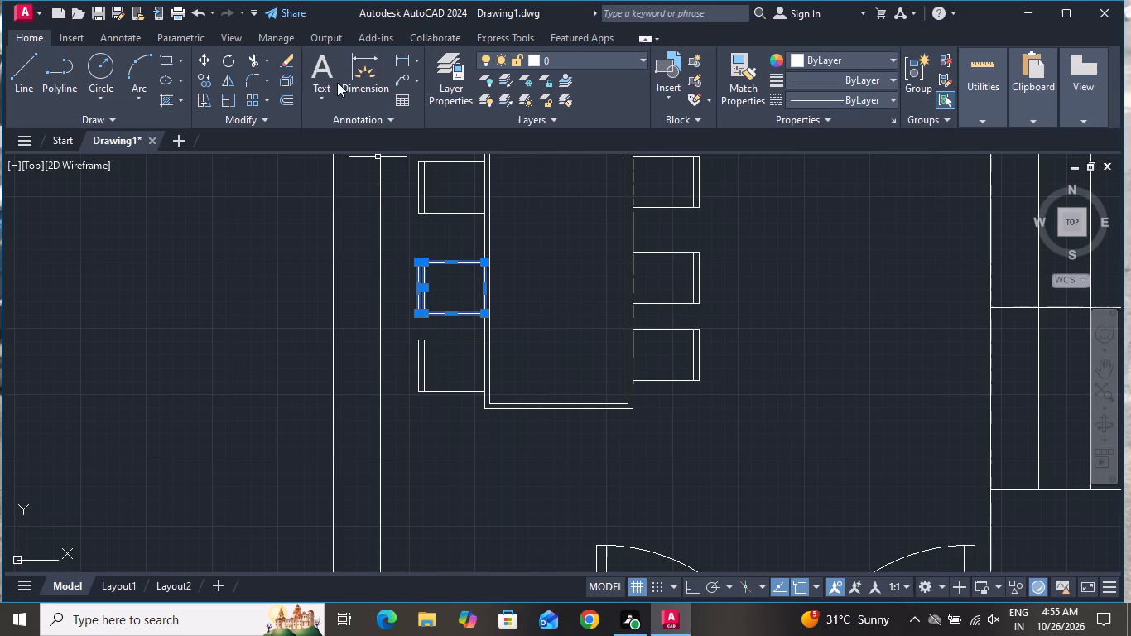
pyautogui.click(200, 59)
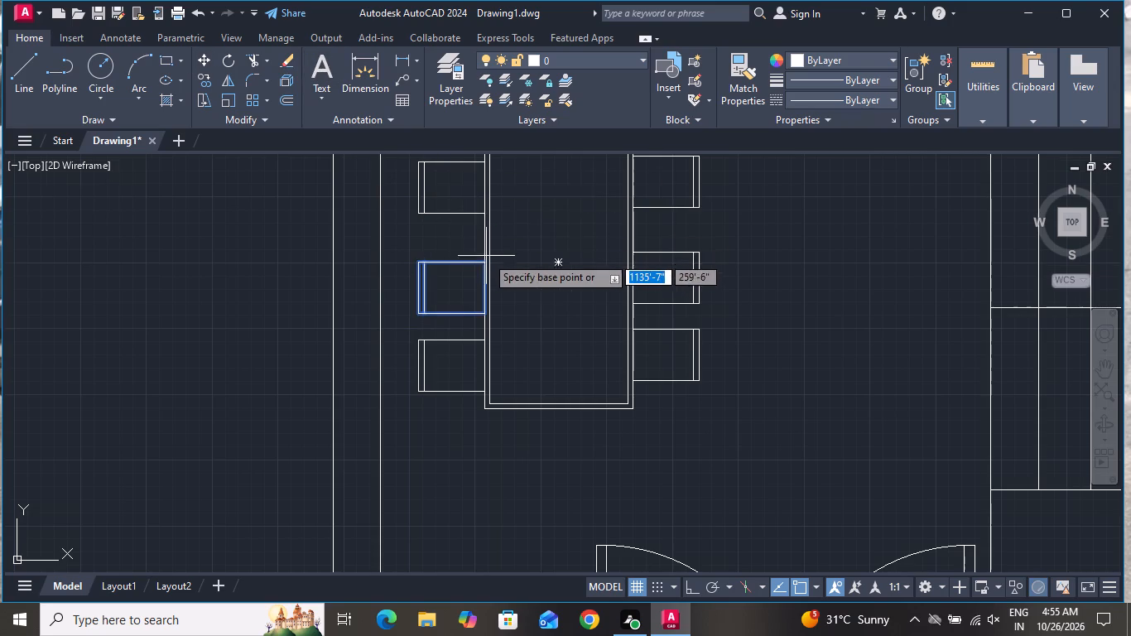
pyautogui.scroll(2, 486, 258)
pyautogui.click(474, 270)
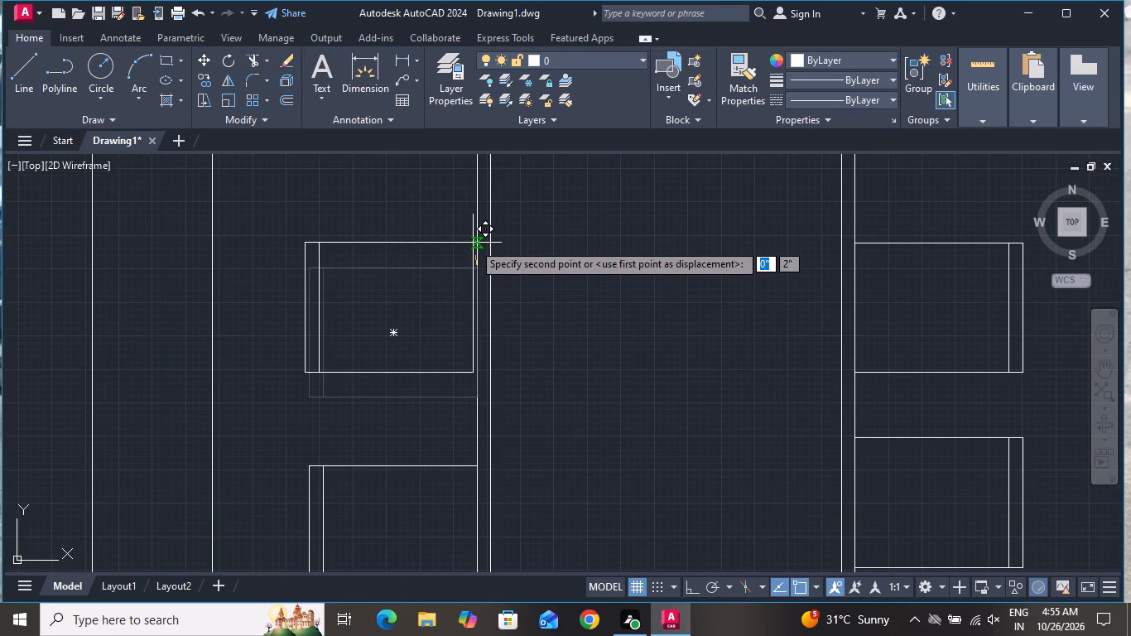
pyautogui.click(474, 232)
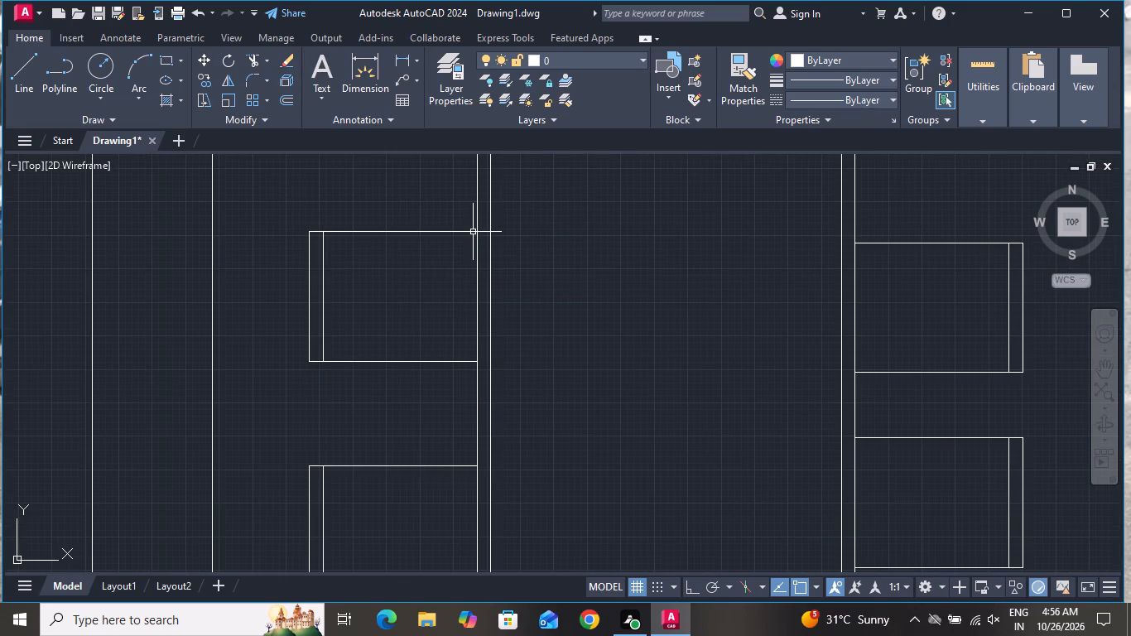
pyautogui.scroll(-2, 552, 343)
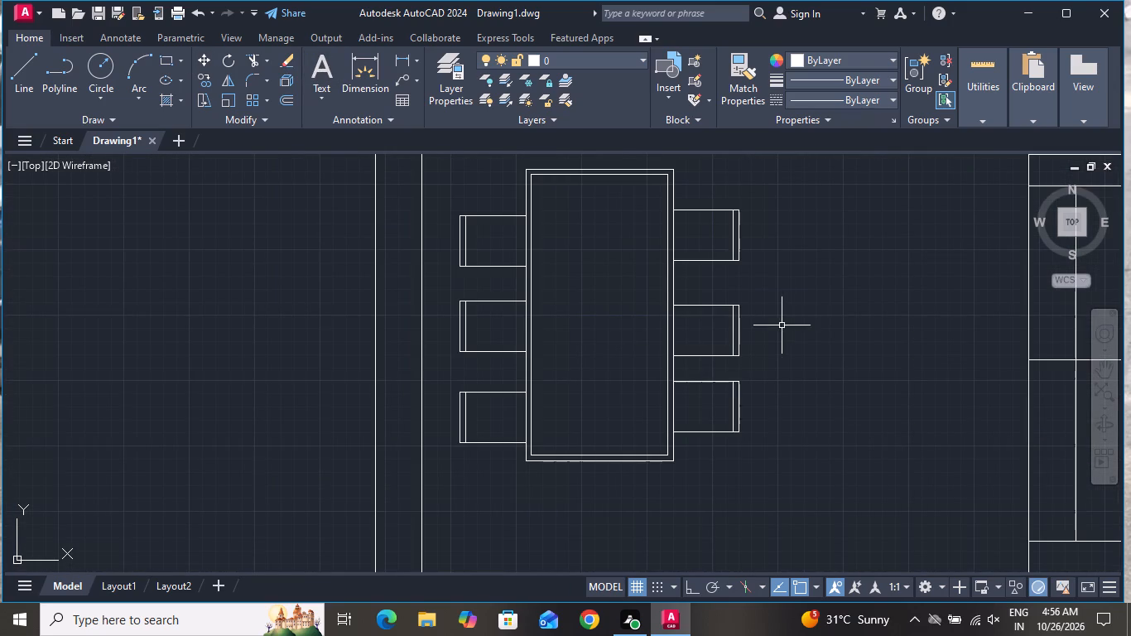
# Move the middle chair on the table's right side up slightly along the table edge to even out the chair spacing.
pyautogui.click(768, 285)
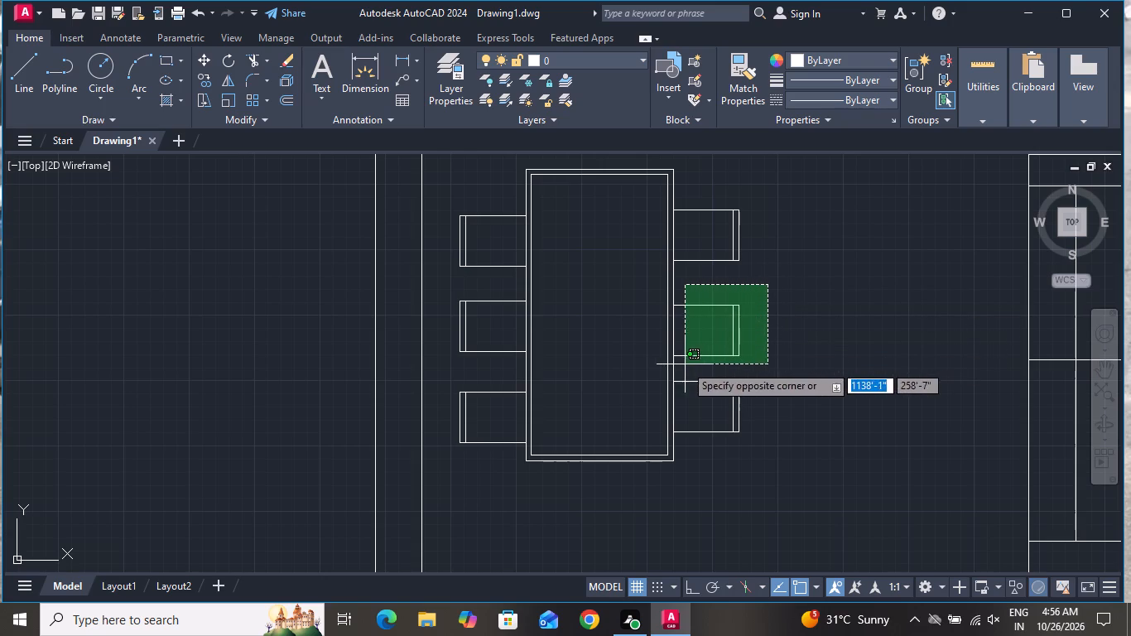
pyautogui.click(685, 364)
pyautogui.click(198, 62)
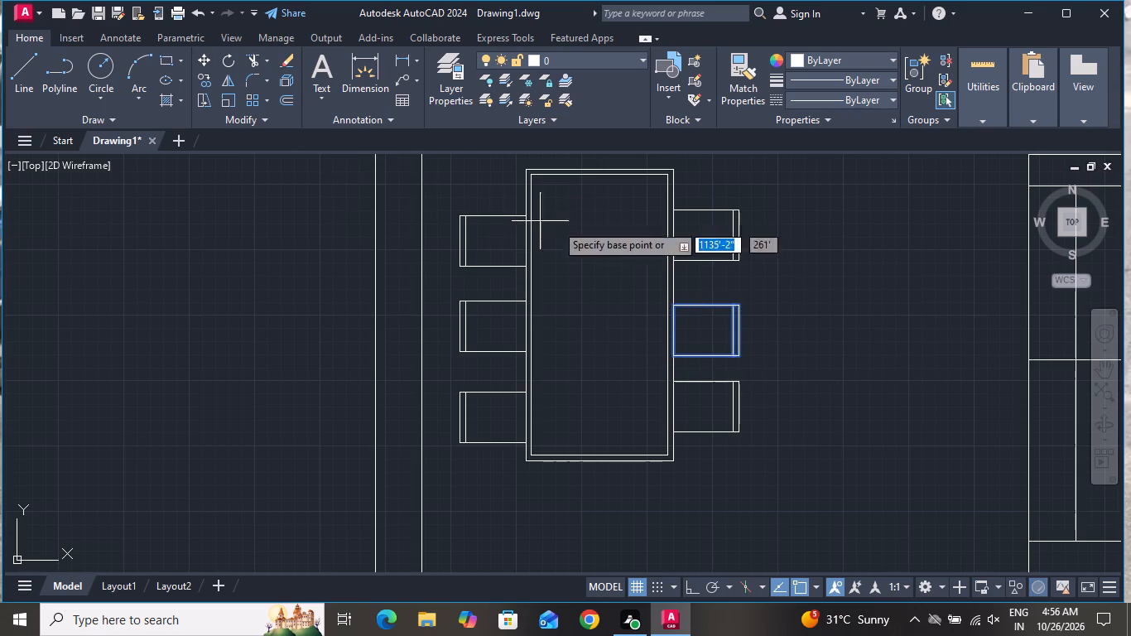
pyautogui.scroll(1, 688, 292)
pyautogui.click(666, 317)
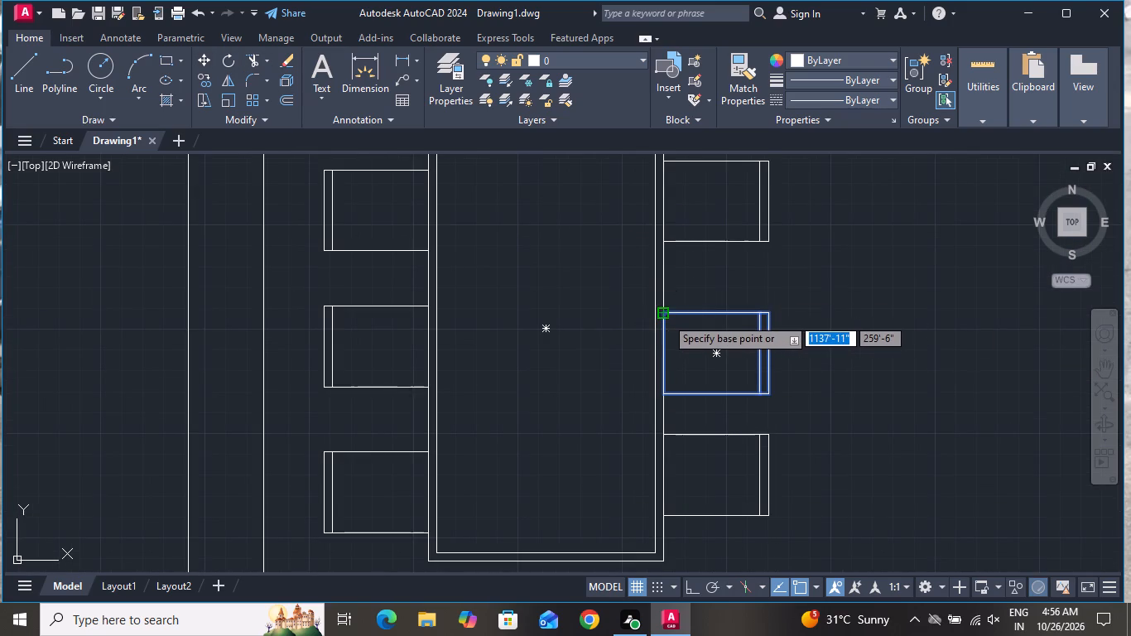
pyautogui.click(663, 292)
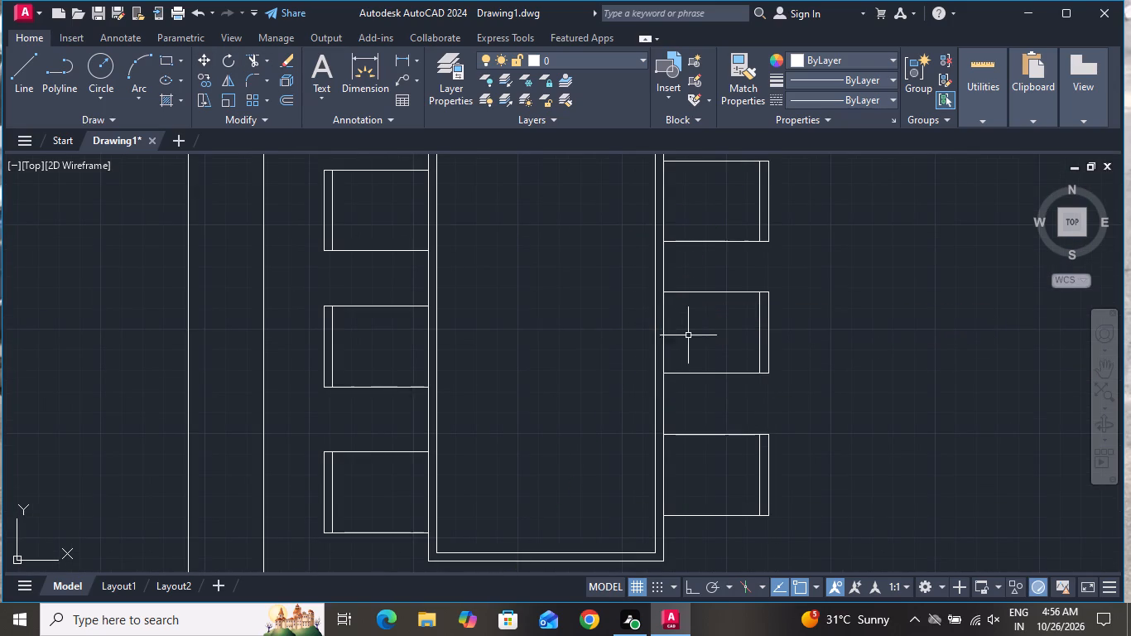
# Delete the spare chair standing above the dining table.
pyautogui.scroll(-2, 691, 343)
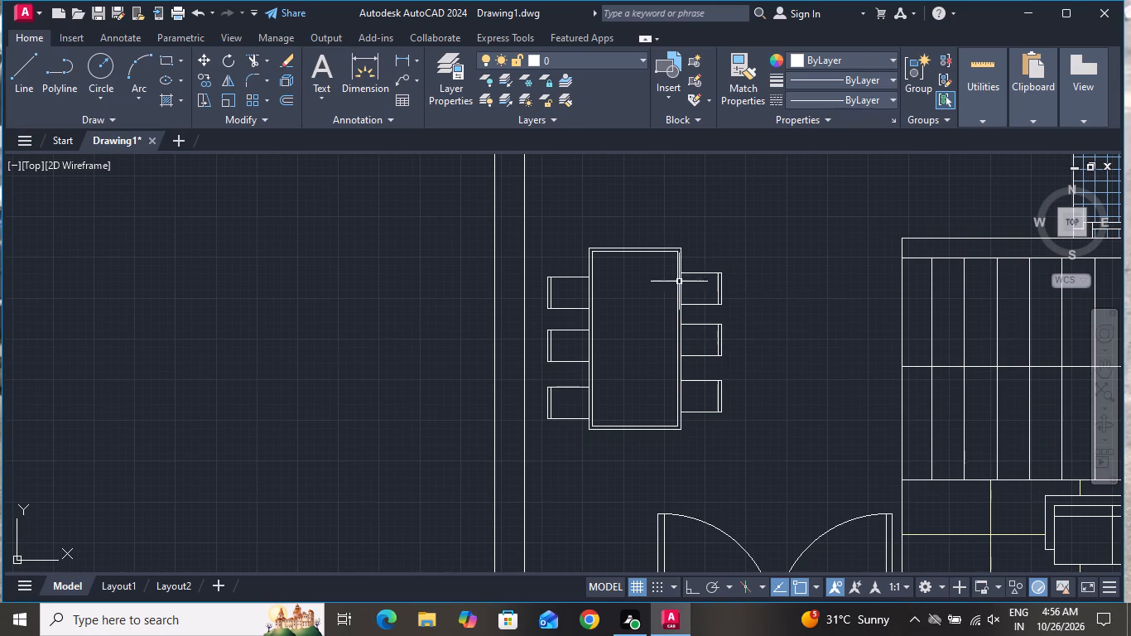
pyautogui.scroll(-3, 678, 326)
pyautogui.scroll(3, 693, 282)
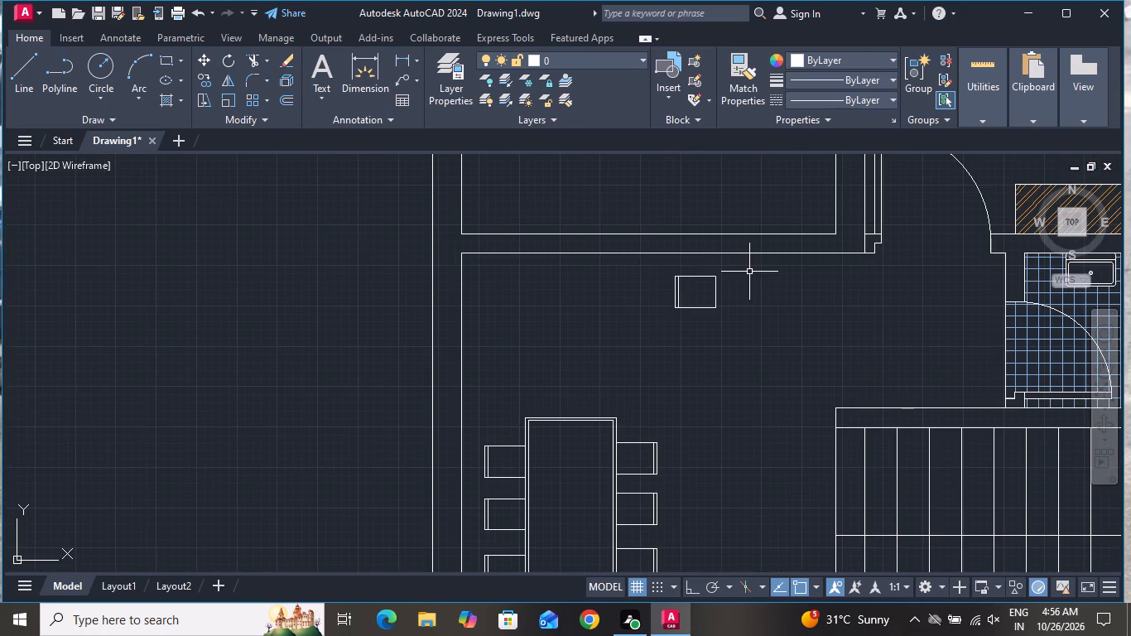
pyautogui.click(751, 271)
pyautogui.click(657, 315)
pyautogui.press('Delete')
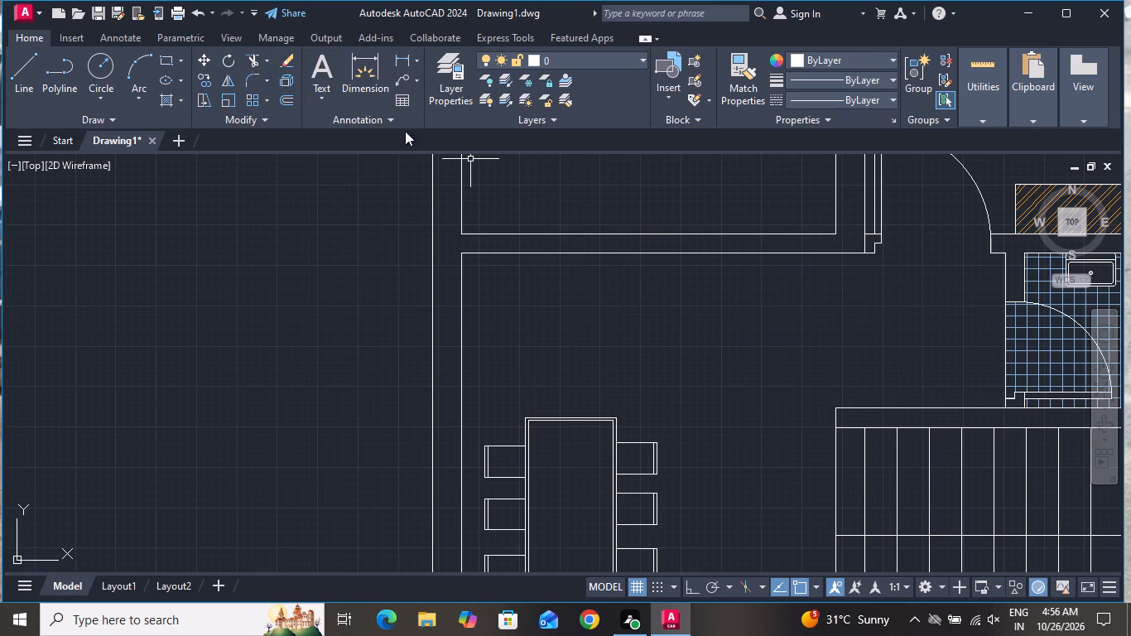
# Draw two 6" lines across the wall between the dining area and the room above it, marking both sides of an opening.
pyautogui.click(12, 65)
pyautogui.scroll(-1, 397, 296)
pyautogui.scroll(1, 535, 262)
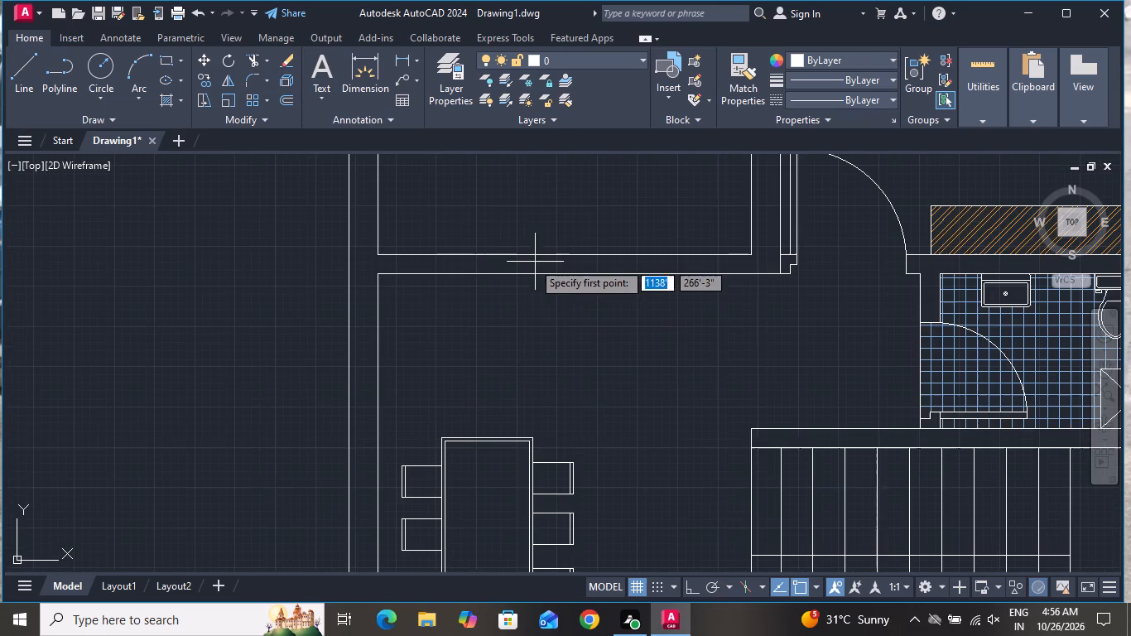
pyautogui.click(522, 253)
pyautogui.click(522, 275)
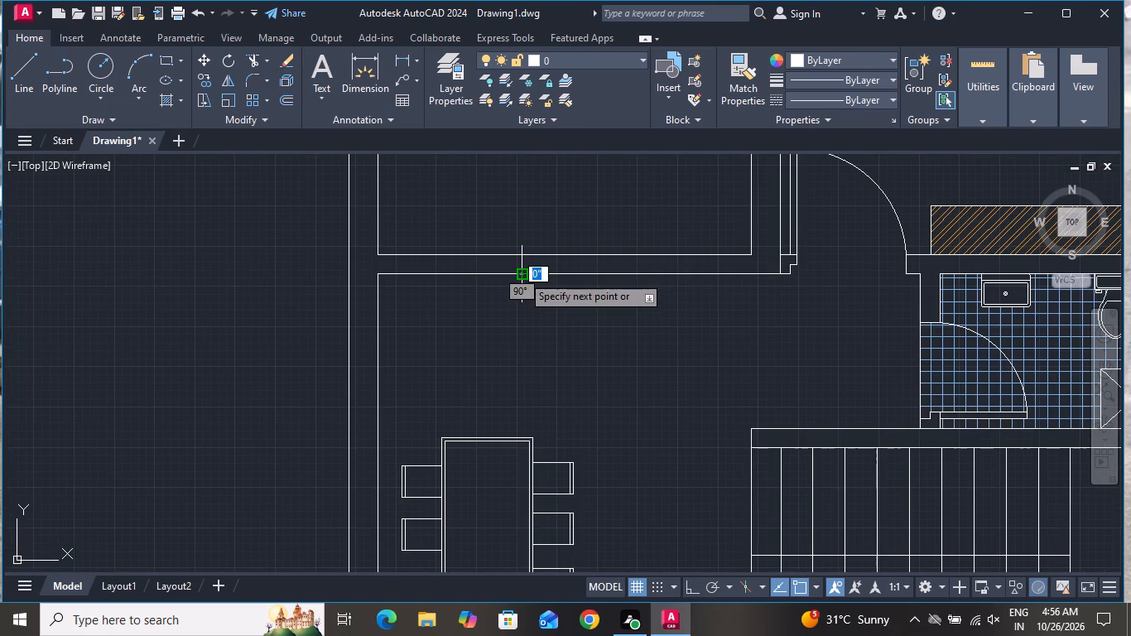
pyautogui.rightClick(522, 275)
pyautogui.click(535, 291)
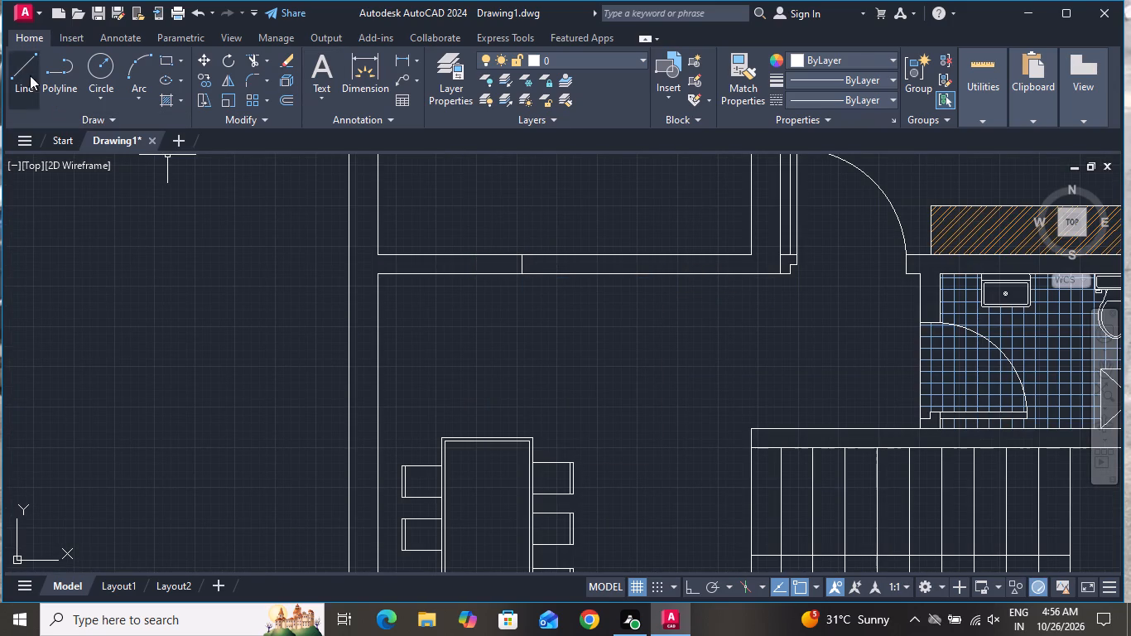
pyautogui.click(19, 67)
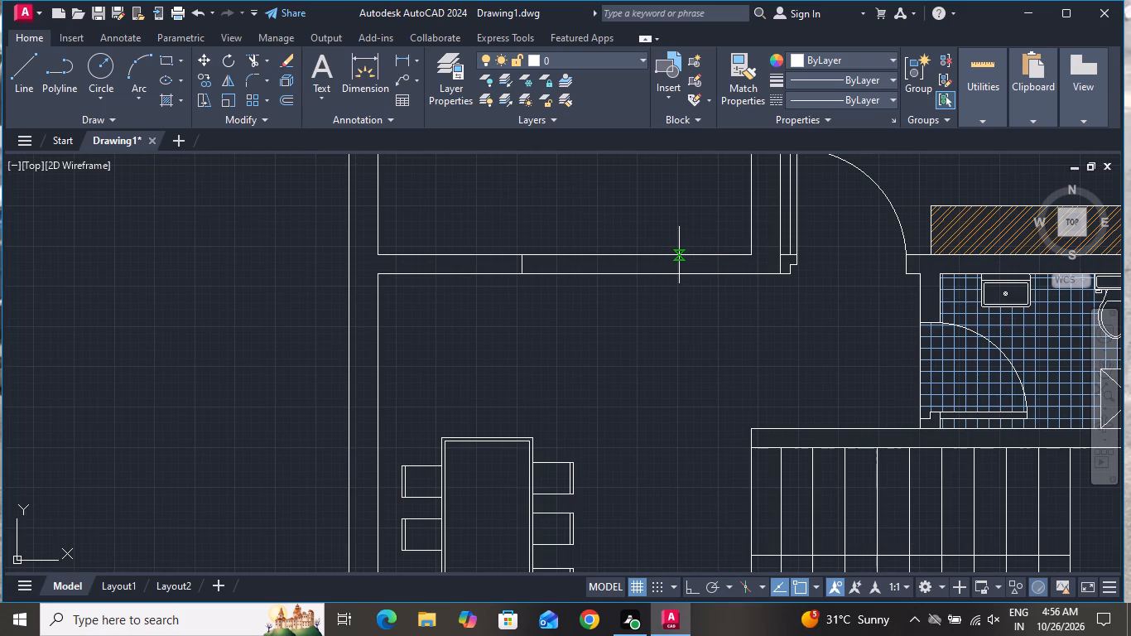
pyautogui.click(670, 255)
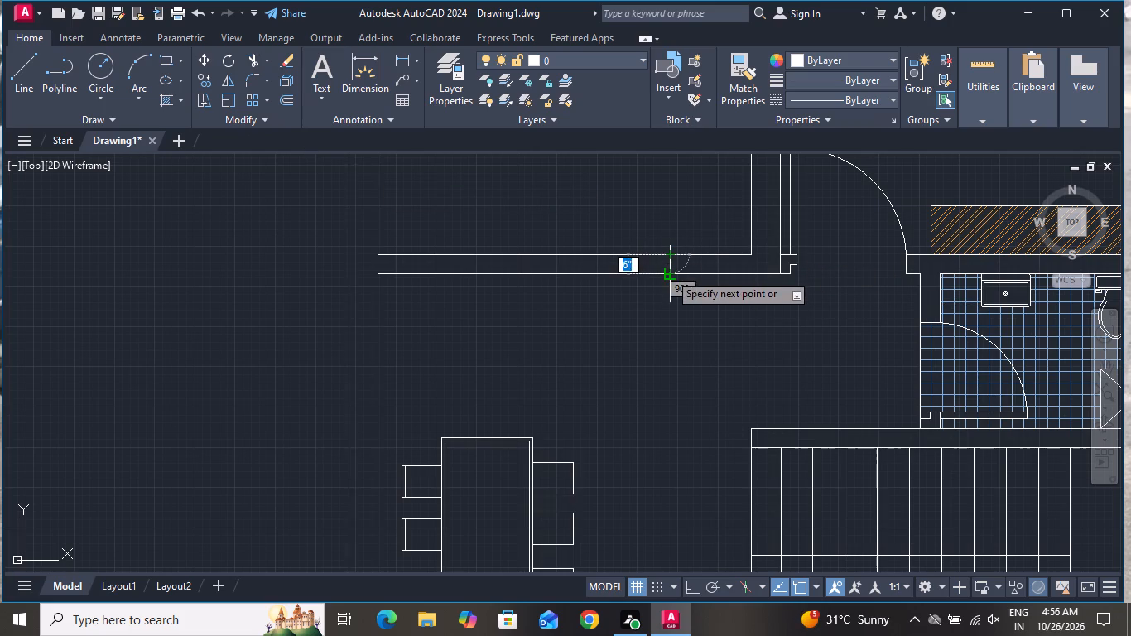
pyautogui.click(669, 272)
pyautogui.rightClick(669, 272)
pyautogui.click(676, 296)
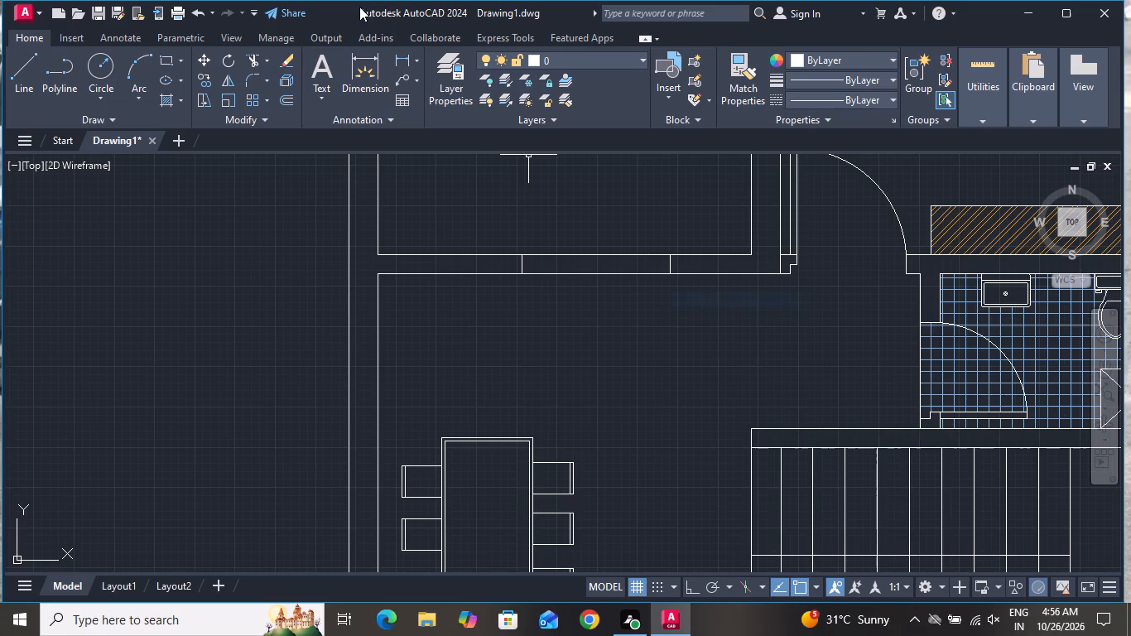
# Trim both wall lines between the two short cross lines to open a passage from the dining area to the room above.
pyautogui.click(257, 61)
pyautogui.click(599, 320)
pyautogui.click(600, 228)
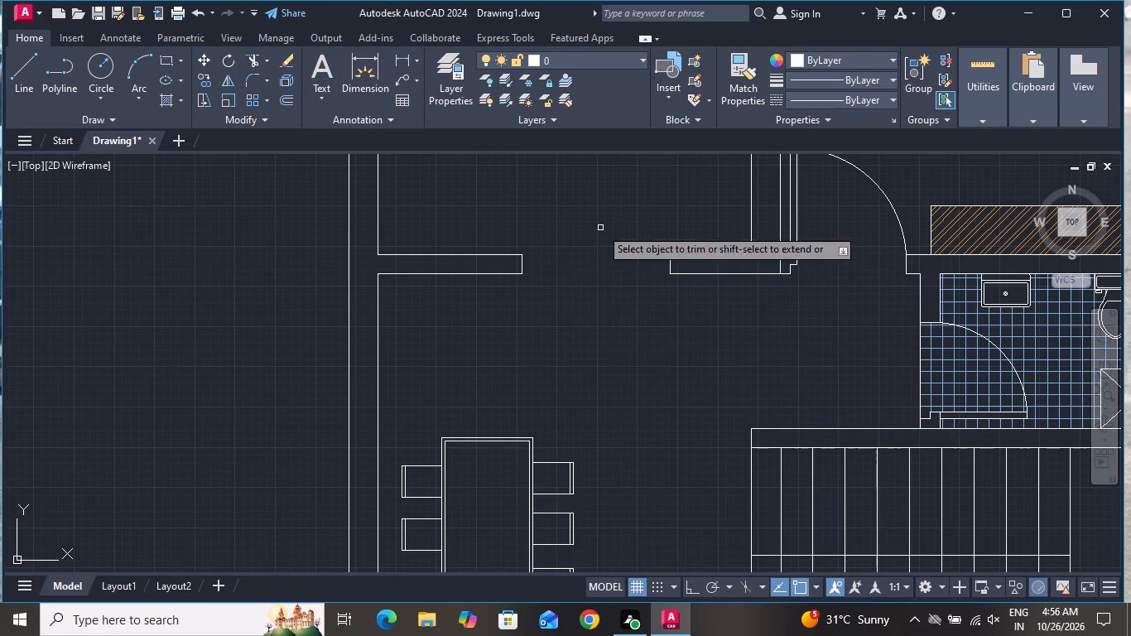
pyautogui.rightClick(582, 273)
pyautogui.click(595, 302)
pyautogui.scroll(-3, 589, 339)
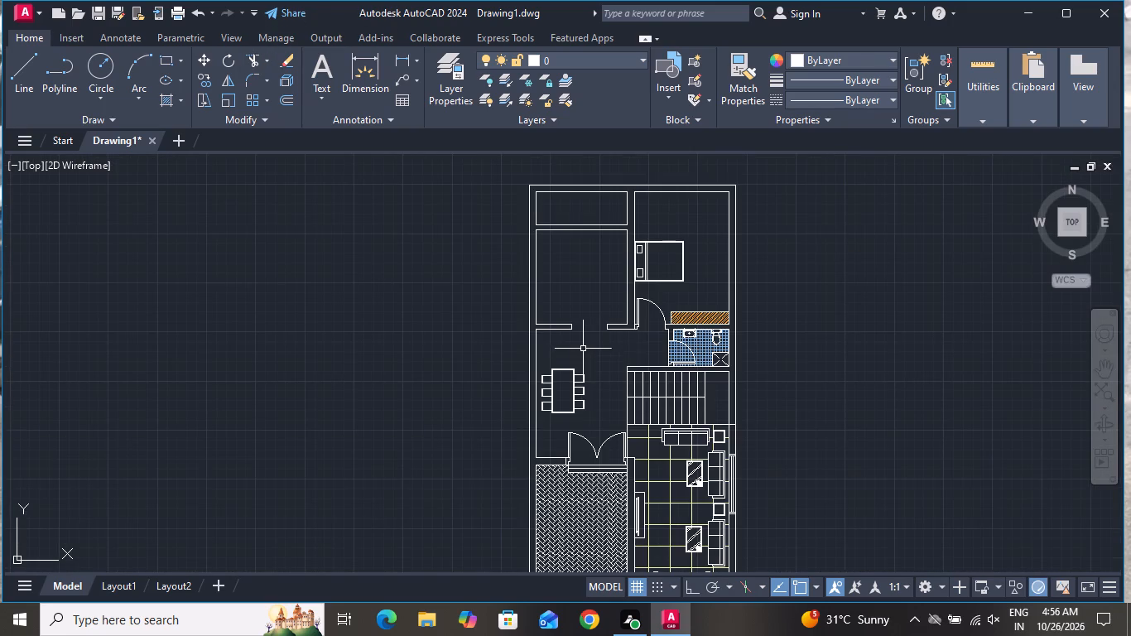
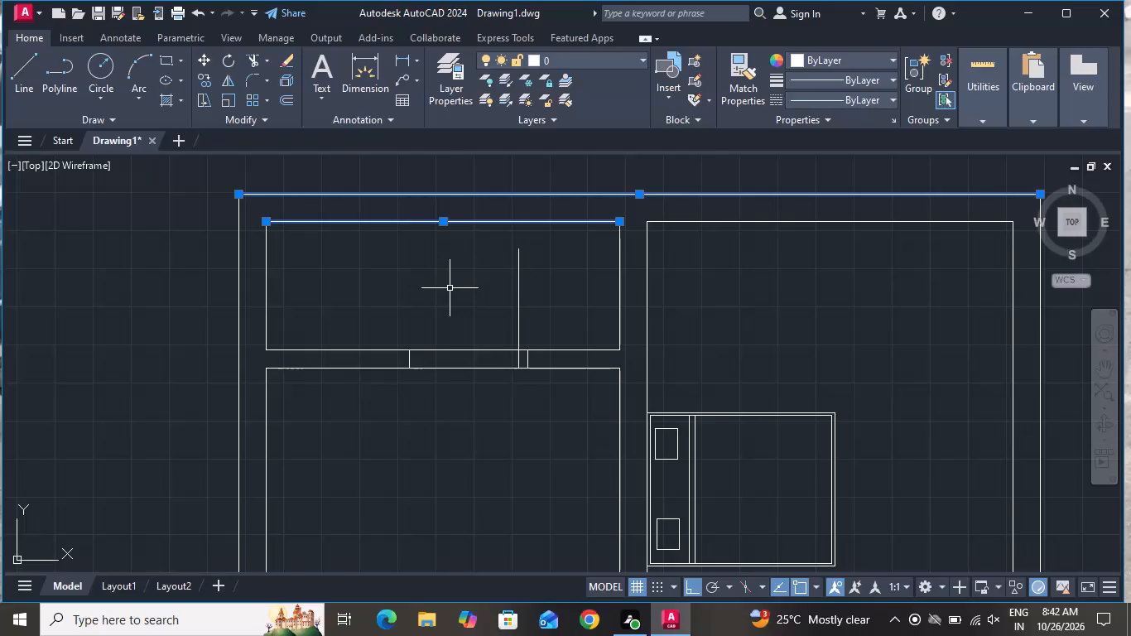
# Delete the old vertical door line and the left jamb line of the opening below the top-left room.
pyautogui.press('Escape')
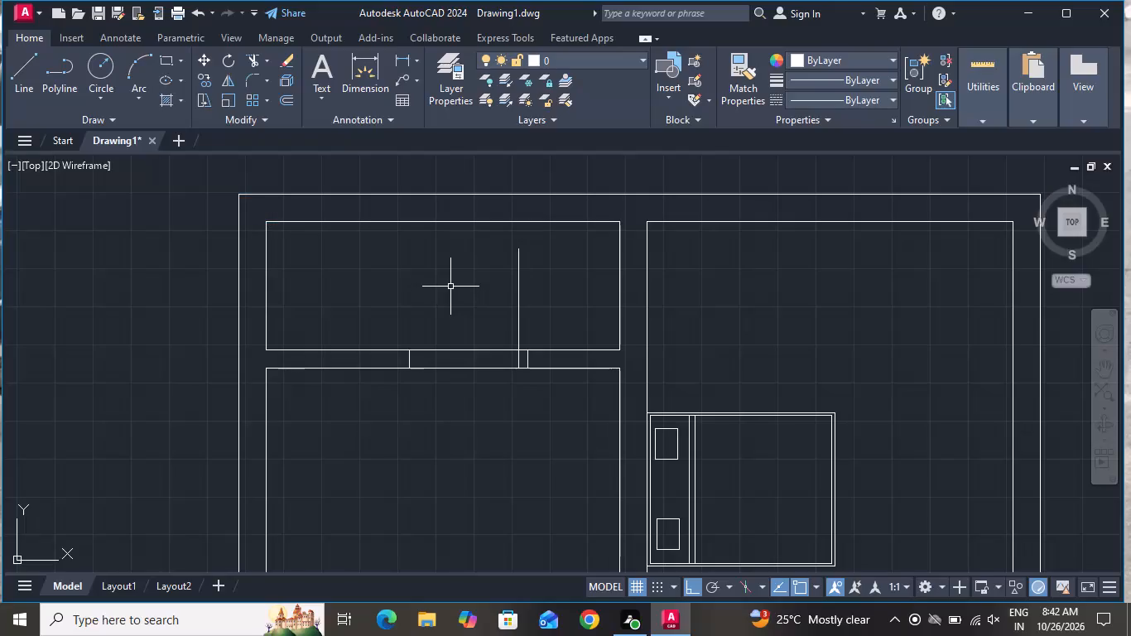
pyautogui.click(529, 270)
pyautogui.click(505, 289)
pyautogui.press('Delete')
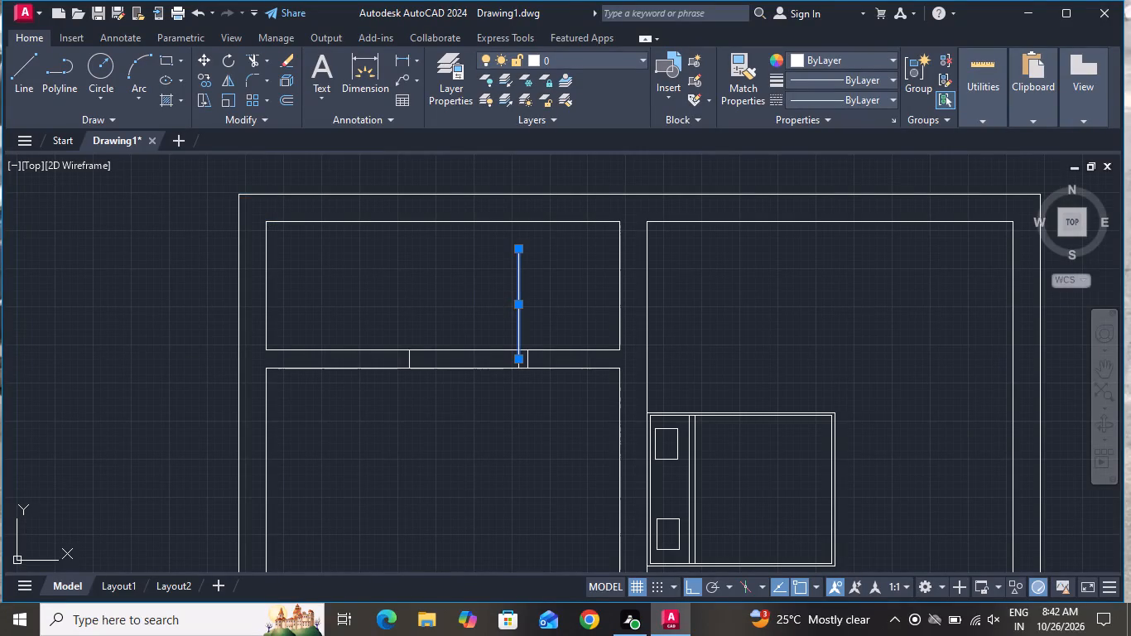
pyautogui.scroll(2, 387, 369)
pyautogui.click(452, 340)
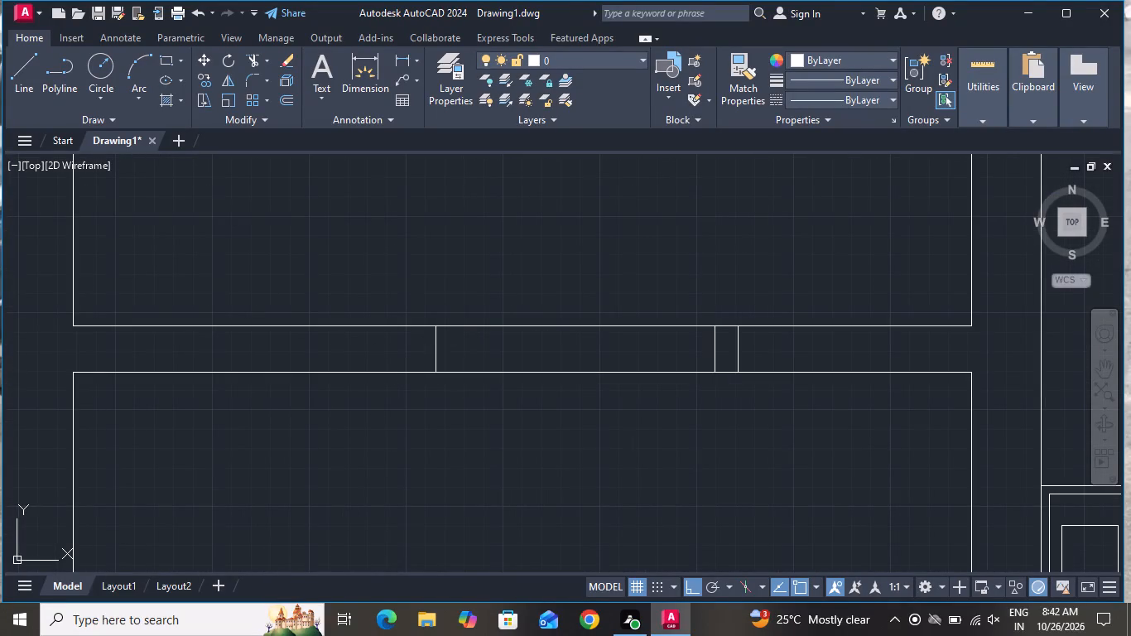
pyautogui.click(431, 347)
pyautogui.press('Delete')
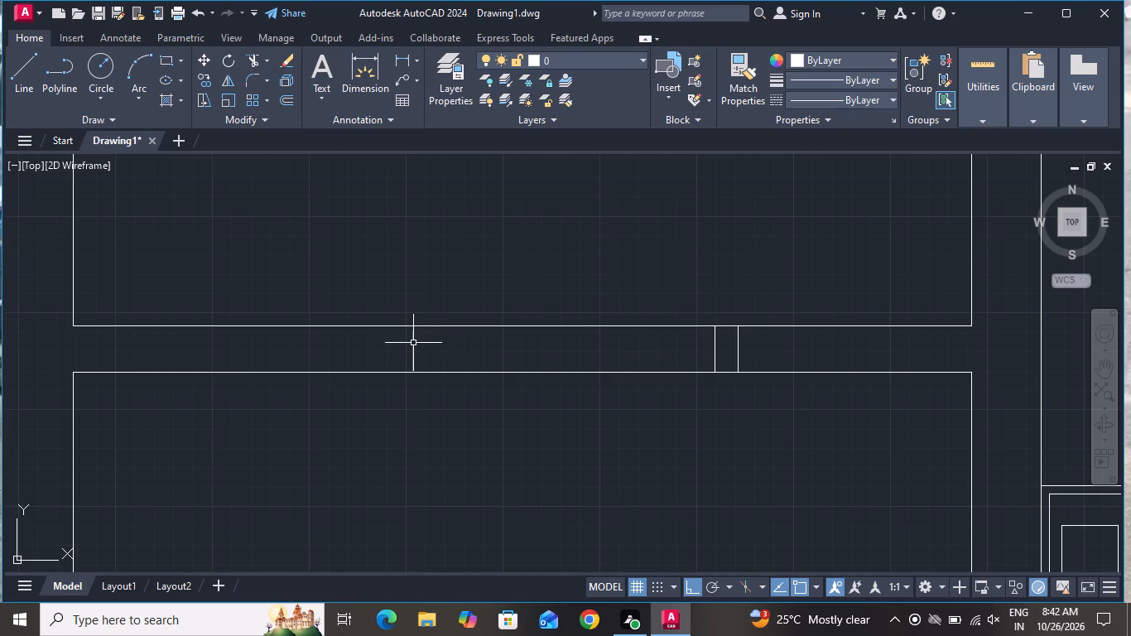
# Offset the inner right jamb line 2'6" to the left to mark the doorway's other side.
pyautogui.write('o')
pyautogui.press('space')
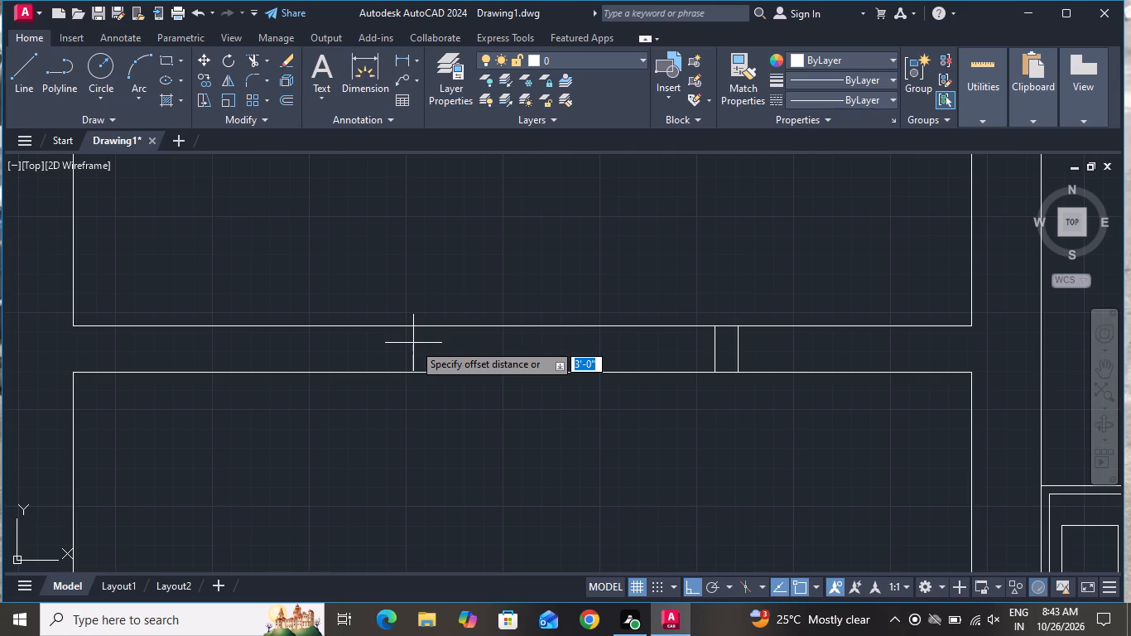
pyautogui.press('2')
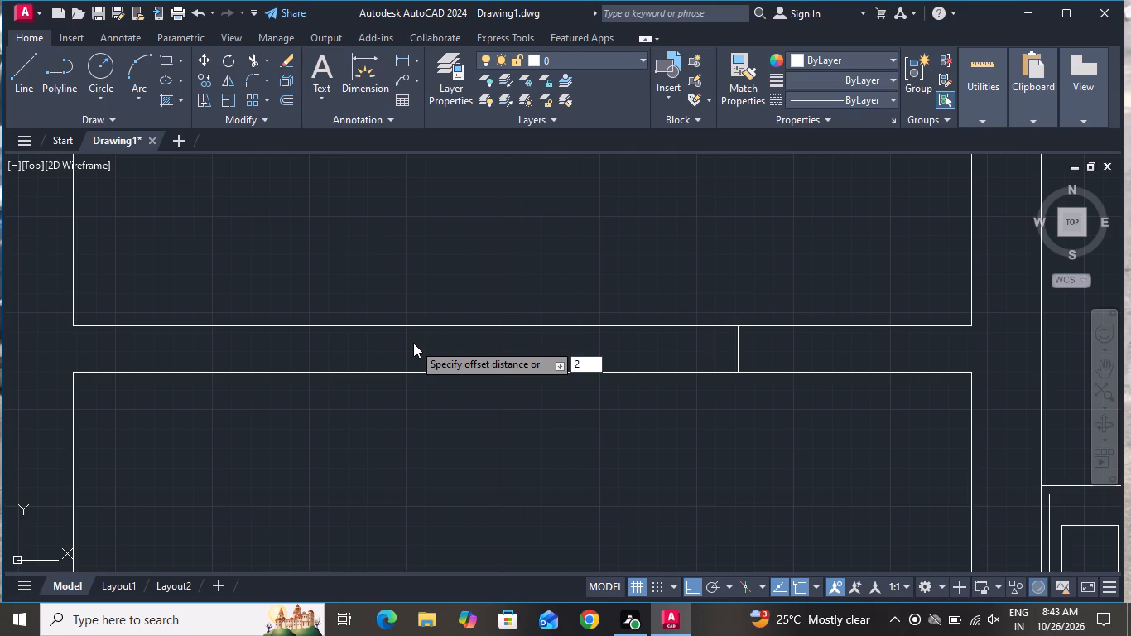
pyautogui.press("'")
pyautogui.press('6')
pyautogui.hotkey('shift', '"')
pyautogui.press('Return')
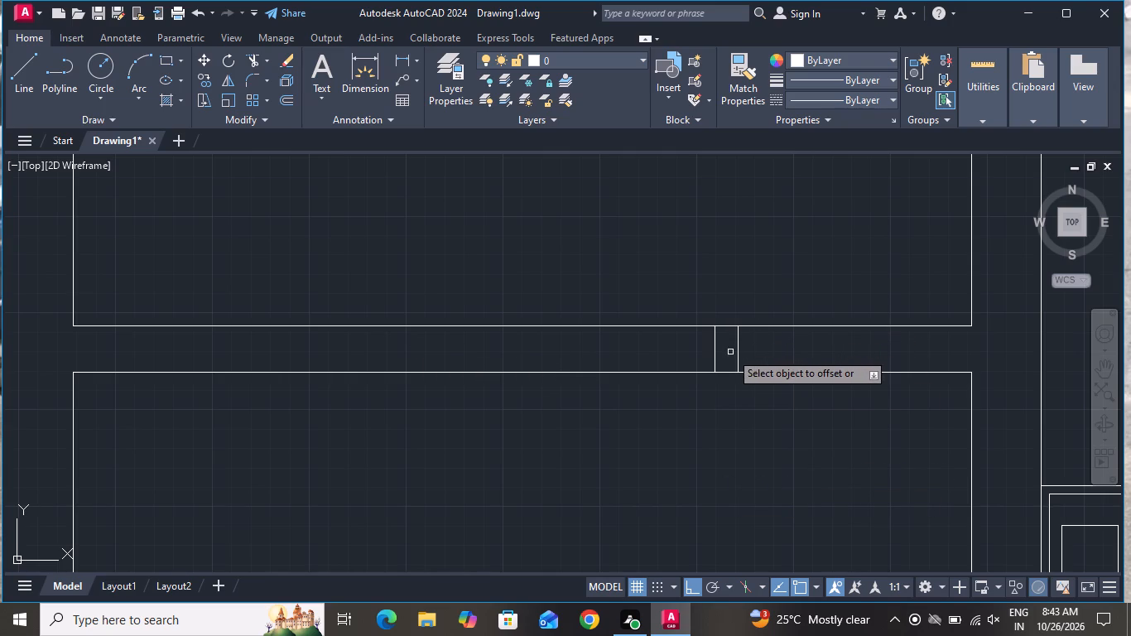
pyautogui.click(718, 344)
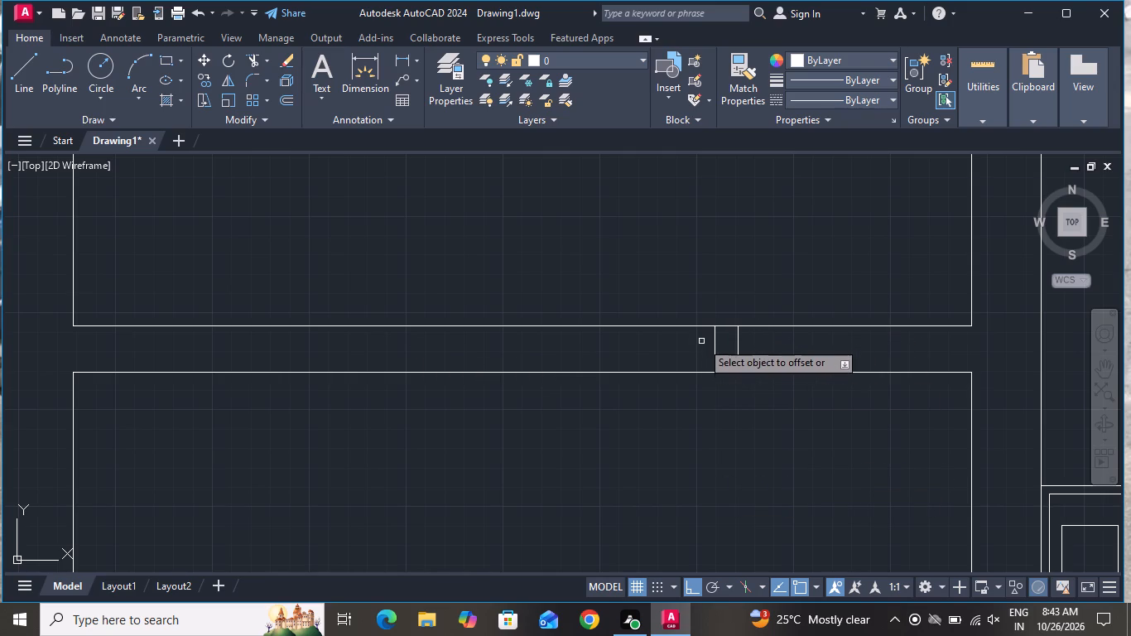
pyautogui.click(714, 335)
pyautogui.click(534, 357)
pyautogui.rightClick(564, 445)
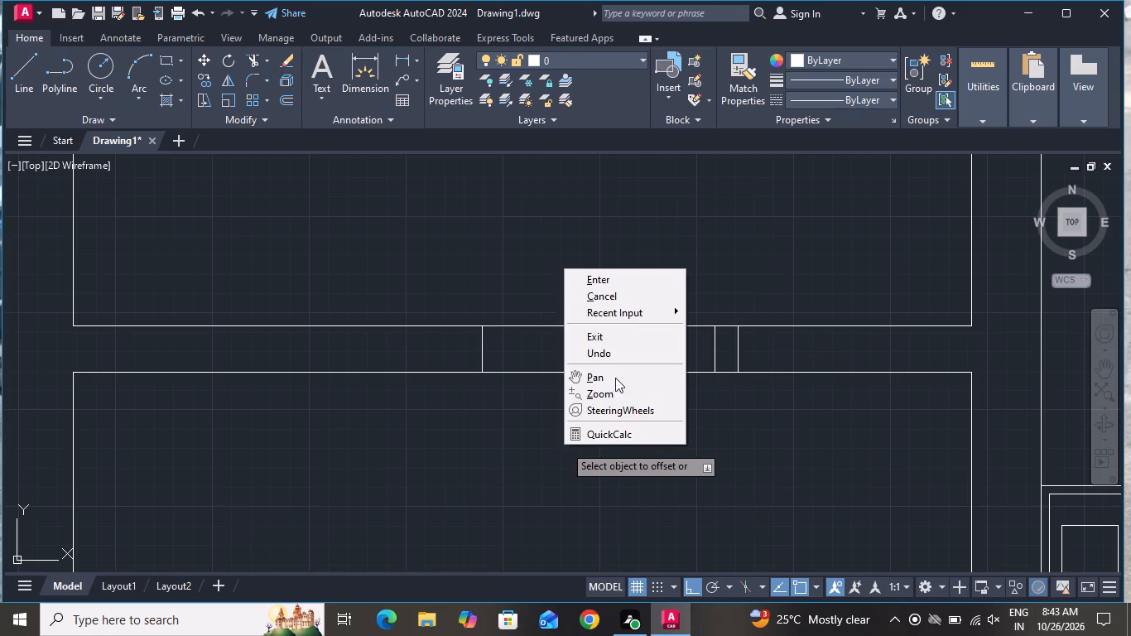
pyautogui.click(620, 311)
pyautogui.click(620, 285)
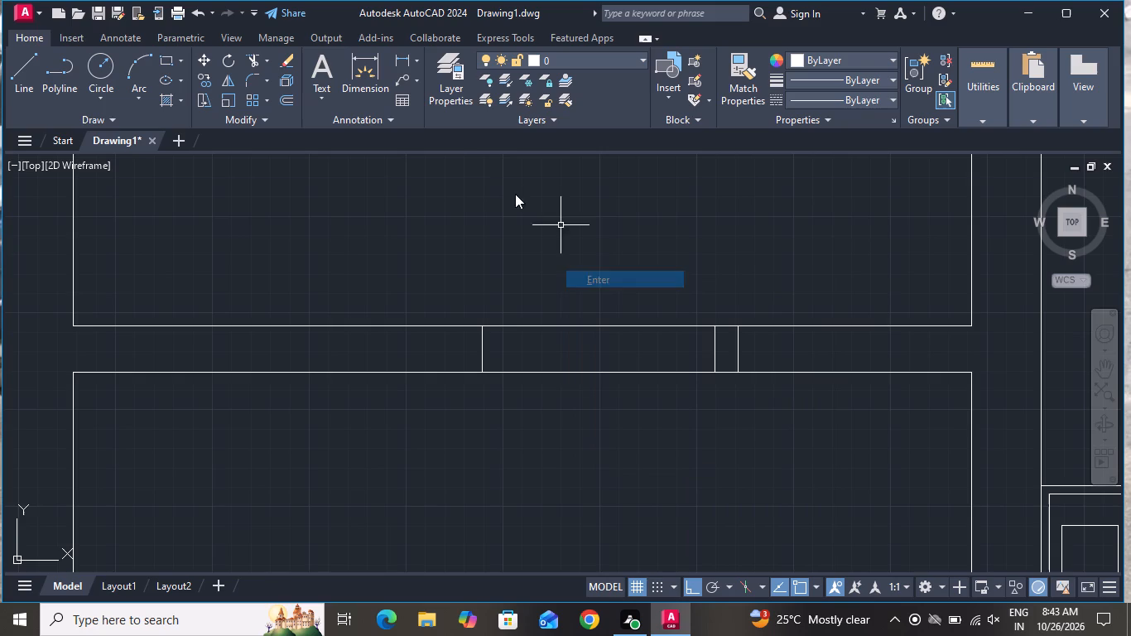
# Draw a 2'6" door line straight up from the midpoint of the inner right jamb line into the top-left room.
pyautogui.click(29, 55)
pyautogui.scroll(-2, 310, 354)
pyautogui.scroll(1, 507, 296)
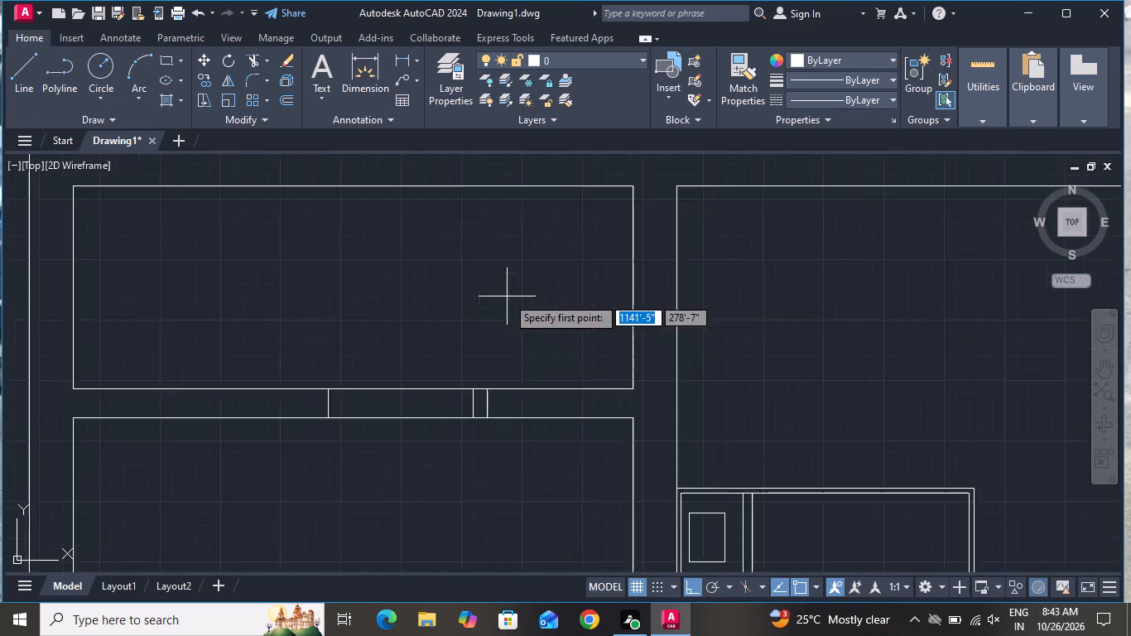
pyautogui.scroll(1, 507, 296)
pyautogui.click(454, 466)
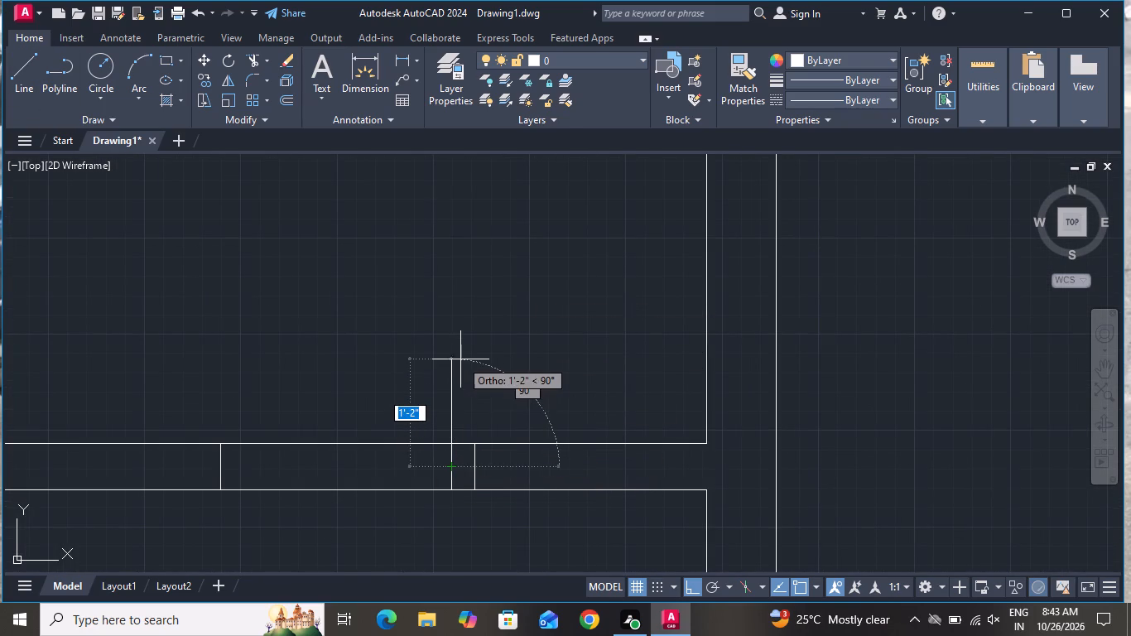
pyautogui.write("2'6")
pyautogui.hotkey('shift', '"')
pyautogui.press('Return')
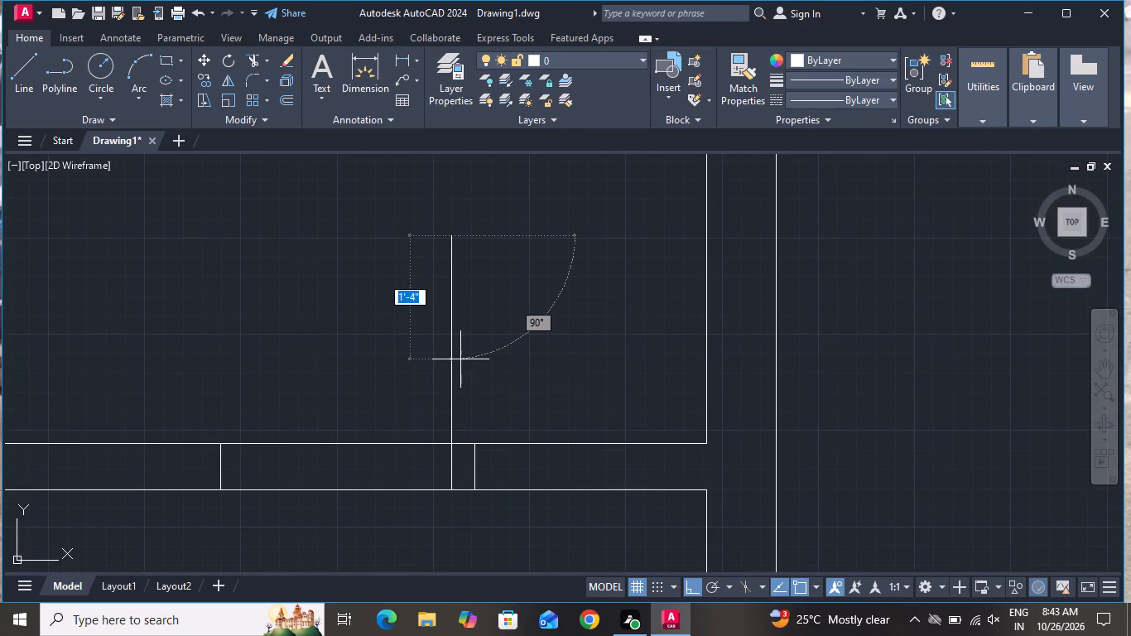
pyautogui.rightClick(460, 359)
pyautogui.click(494, 393)
pyautogui.scroll(-2, 494, 393)
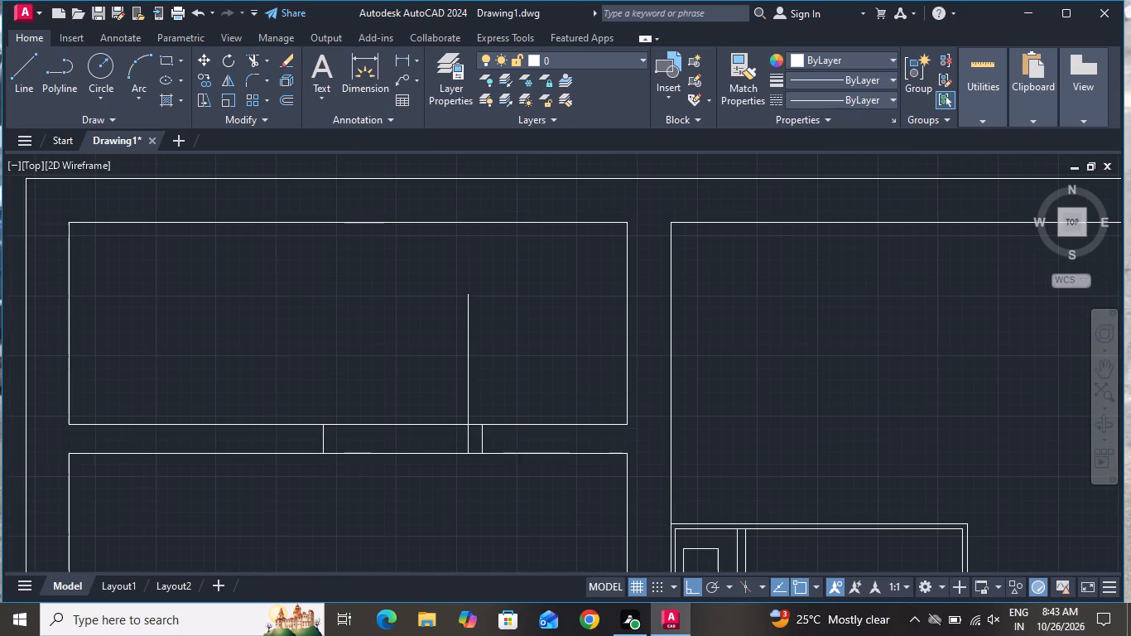
# Offset the new door line 2" to the left to give the door leaf its thickness.
pyautogui.write('o 2')
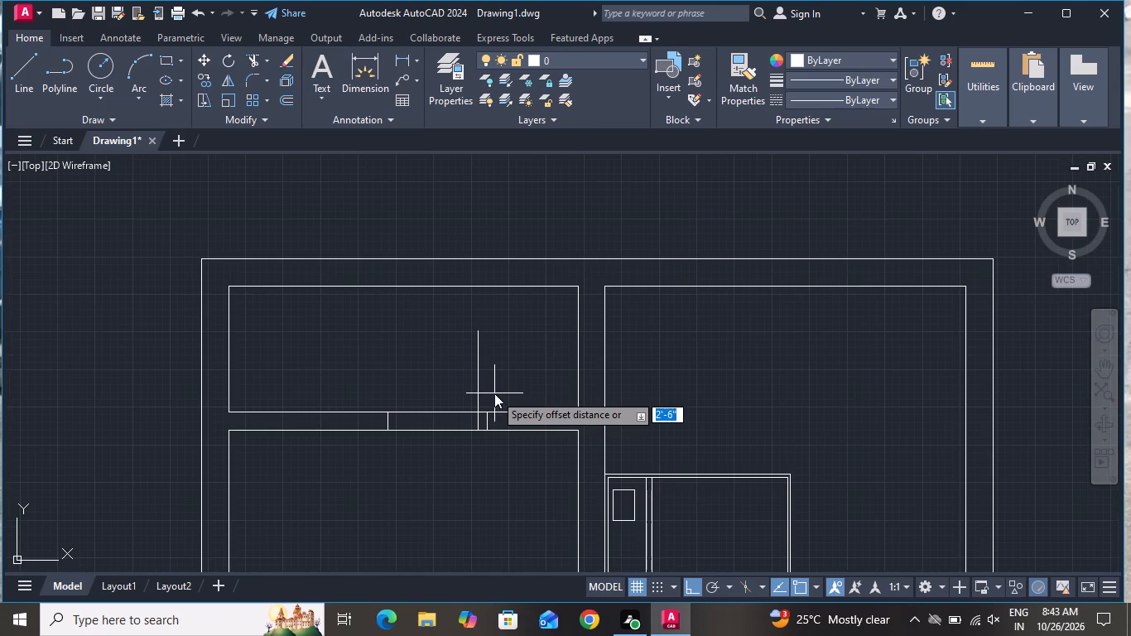
pyautogui.hotkey('shift', '"')
pyautogui.press('Return')
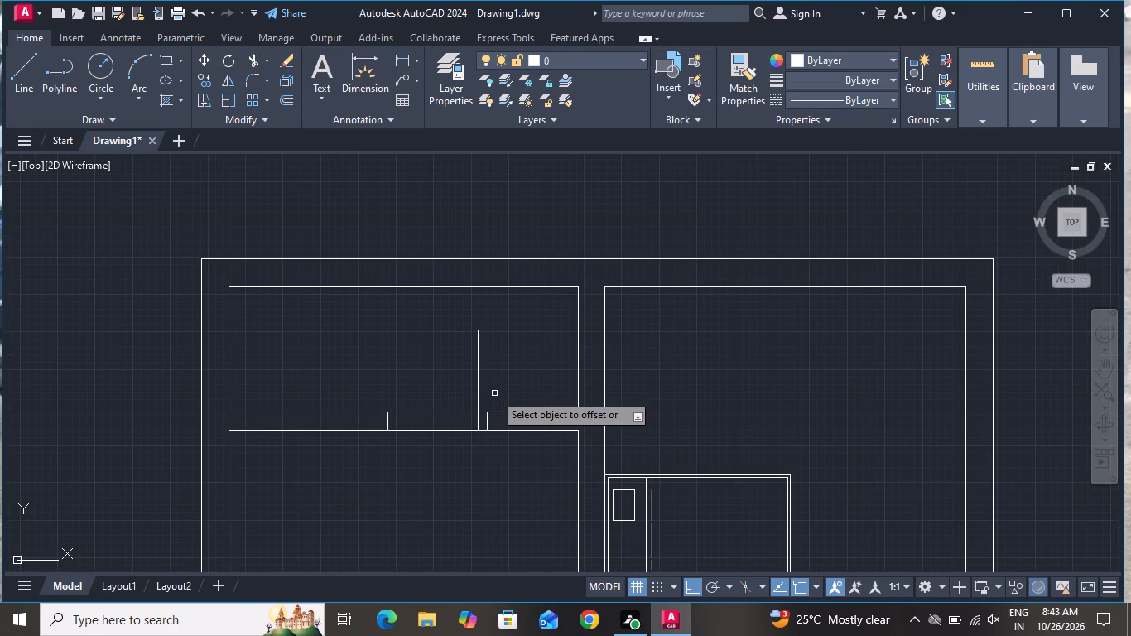
pyautogui.click(477, 389)
pyautogui.click(458, 390)
pyautogui.click(446, 384)
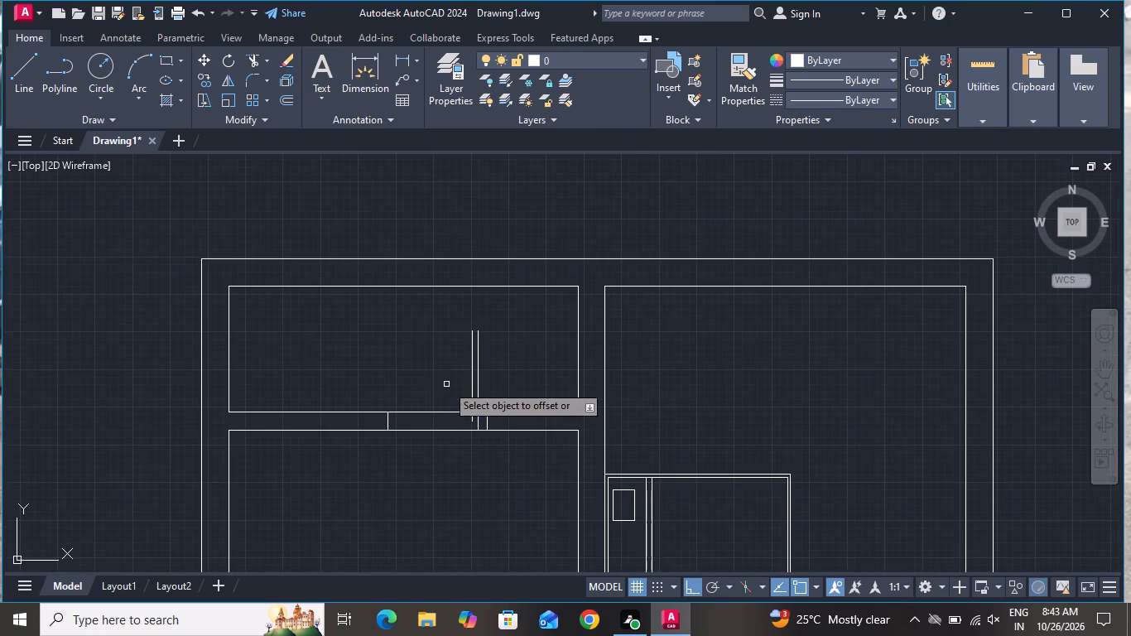
pyautogui.rightClick(446, 383)
pyautogui.click(465, 405)
# Draw the door swing as a three-point arc from the left jamb's midpoint through the inner to the outer leaf line's top end.
pyautogui.write('a')
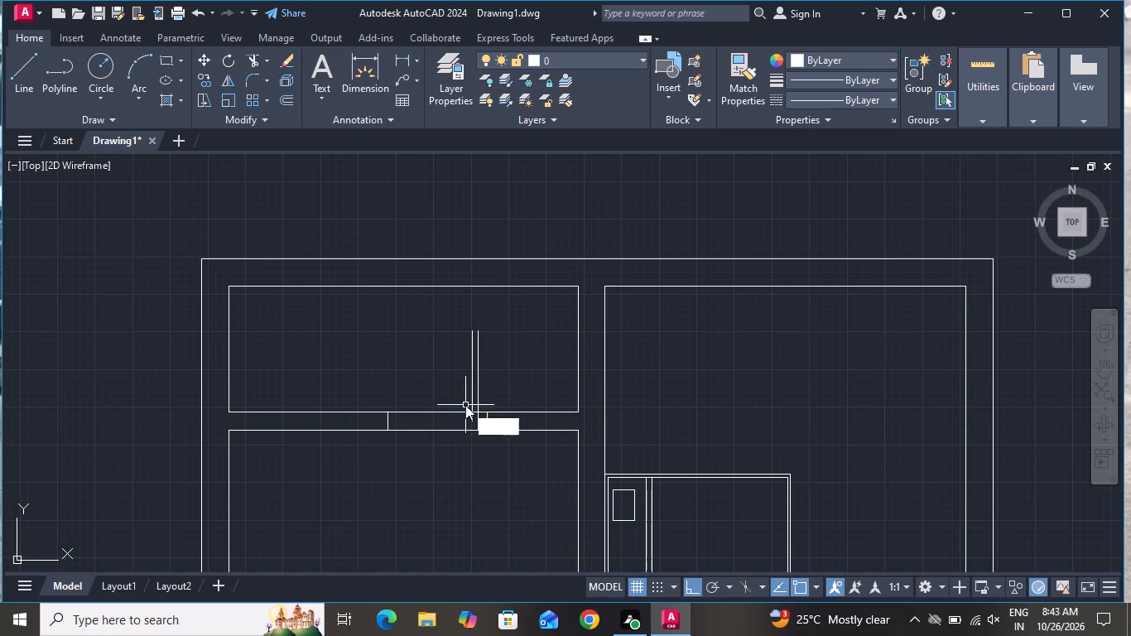
pyautogui.press('space')
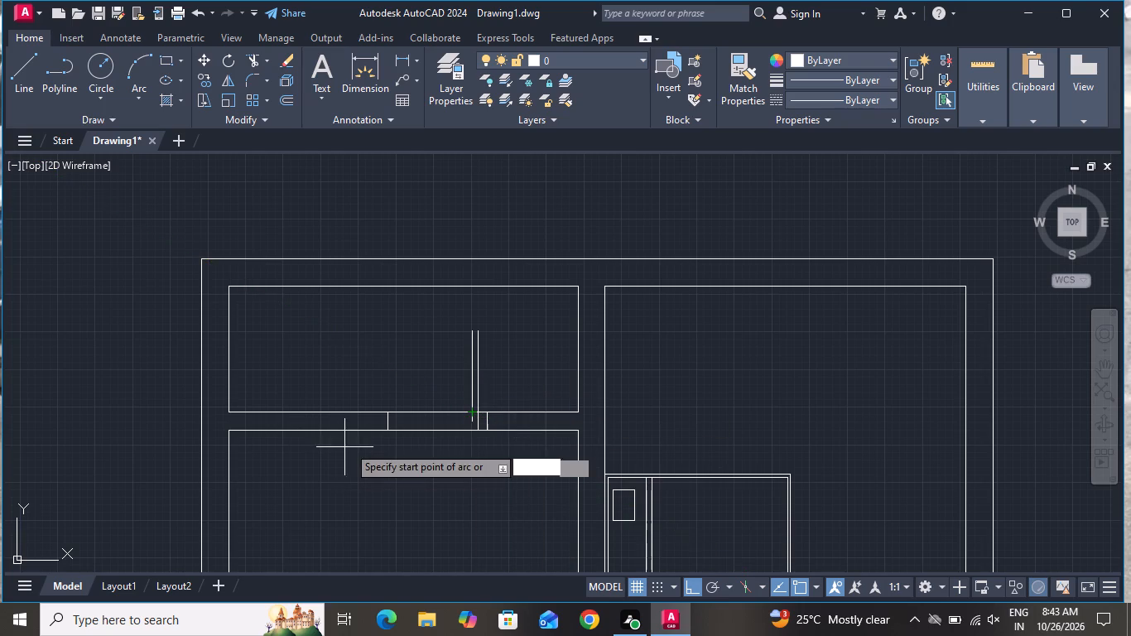
pyautogui.scroll(3, 385, 436)
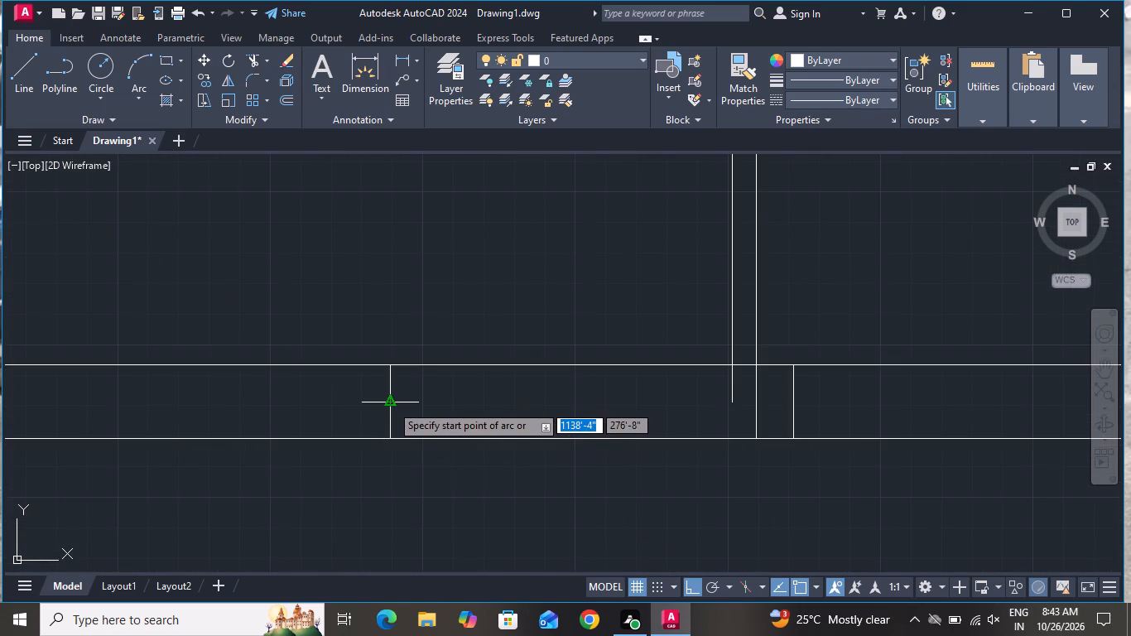
pyautogui.click(391, 403)
pyautogui.scroll(-3, 452, 366)
pyautogui.scroll(5, 527, 247)
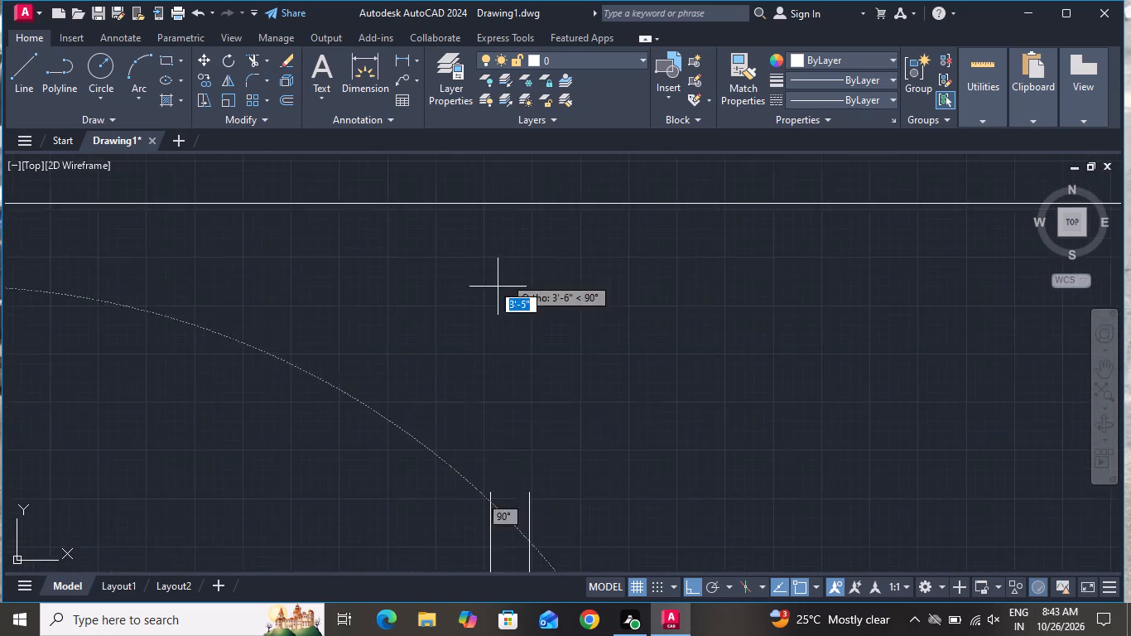
pyautogui.scroll(-4, 500, 359)
pyautogui.scroll(3, 499, 398)
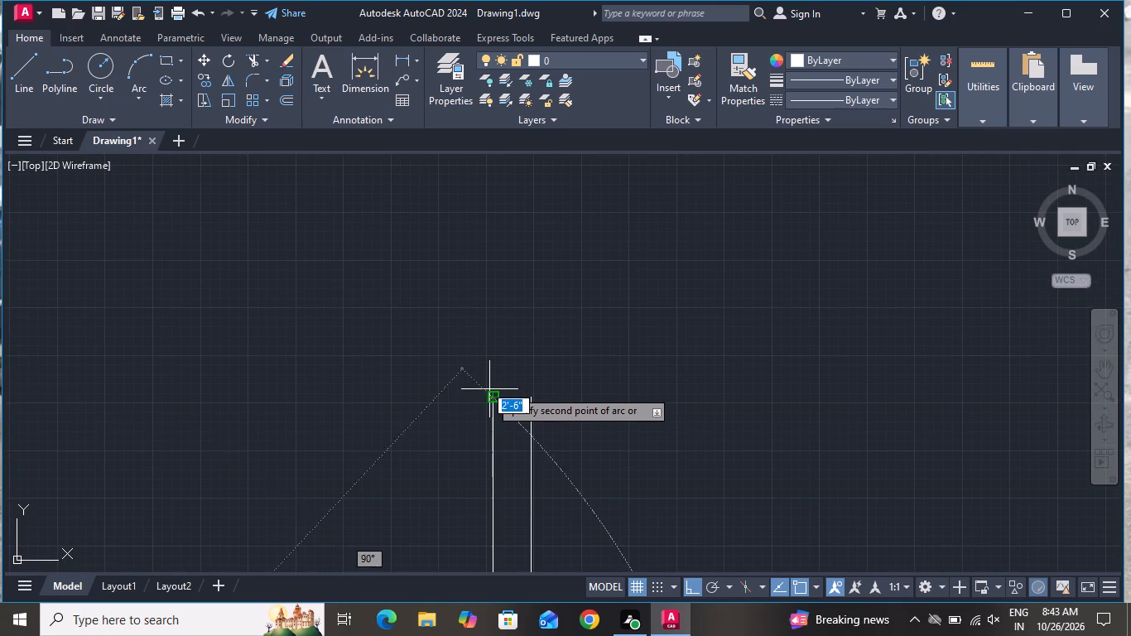
pyautogui.click(489, 394)
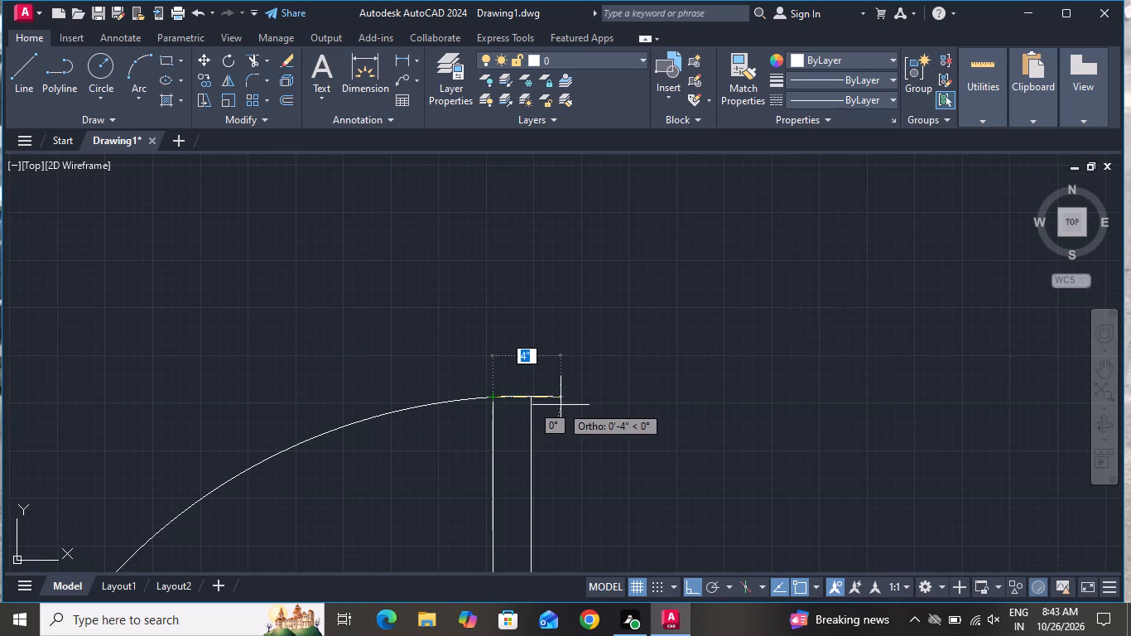
pyautogui.click(529, 398)
pyautogui.scroll(-5, 529, 393)
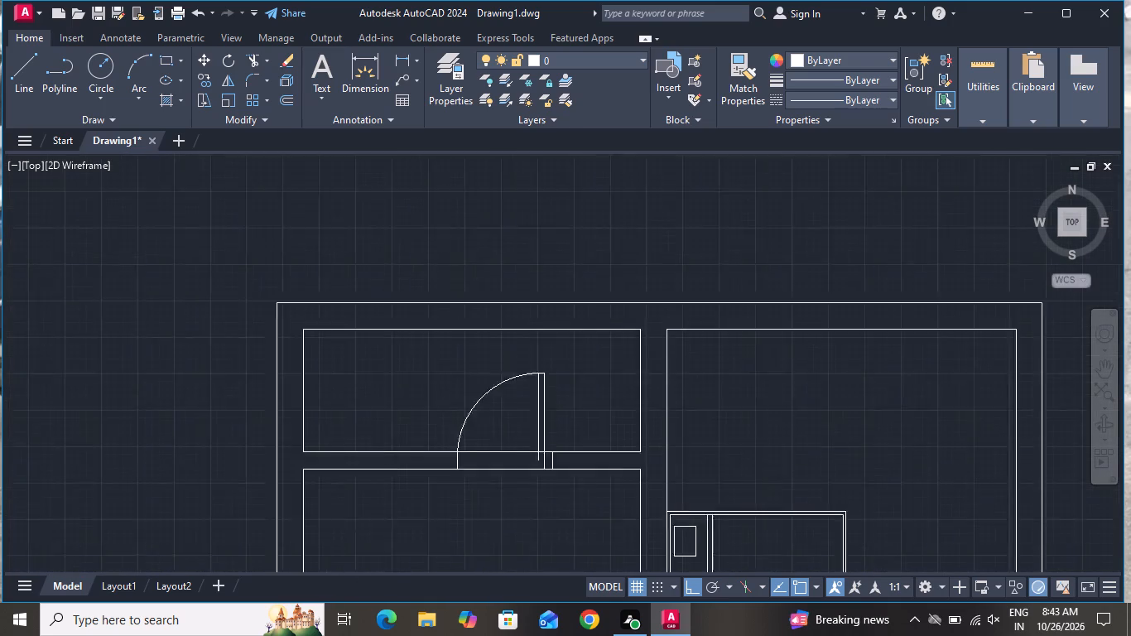
# Draw a short line closing the bottom of the door leaf, from the inner leaf line's lower end to the right jamb.
pyautogui.click(17, 55)
pyautogui.scroll(1, 608, 444)
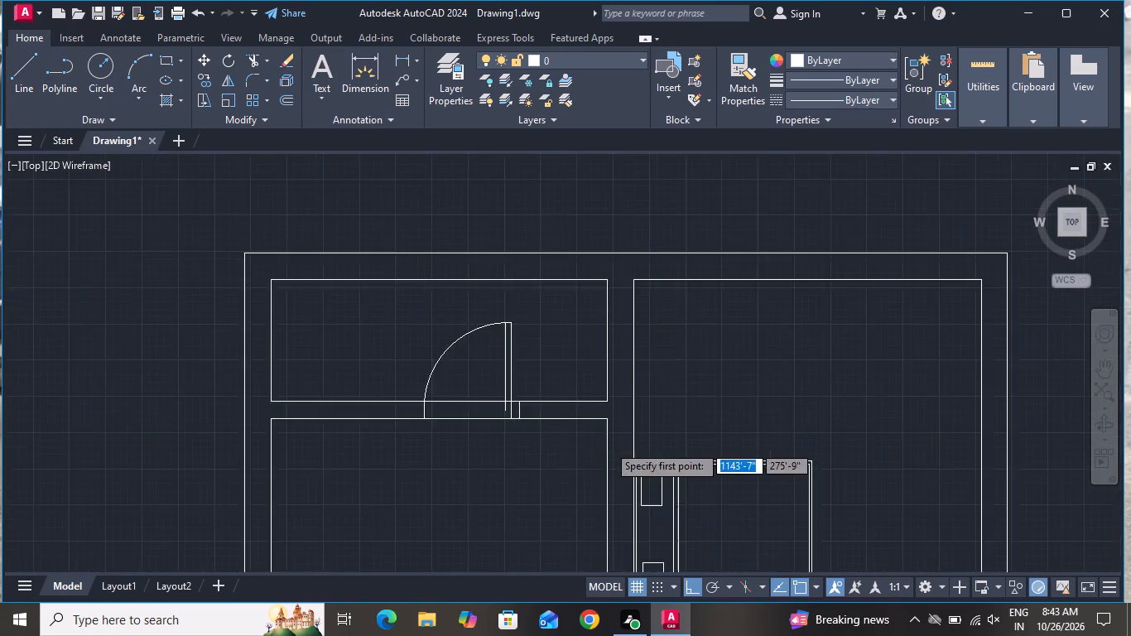
pyautogui.scroll(1, 608, 445)
pyautogui.scroll(2, 460, 337)
pyautogui.click(411, 465)
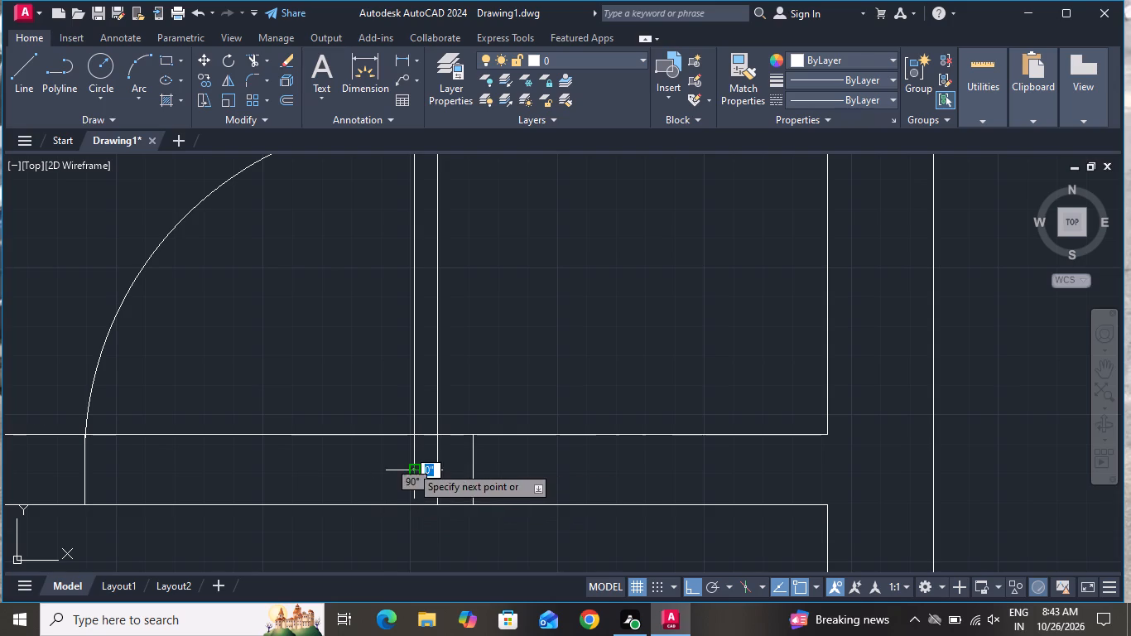
pyautogui.click(440, 465)
pyautogui.rightClick(440, 466)
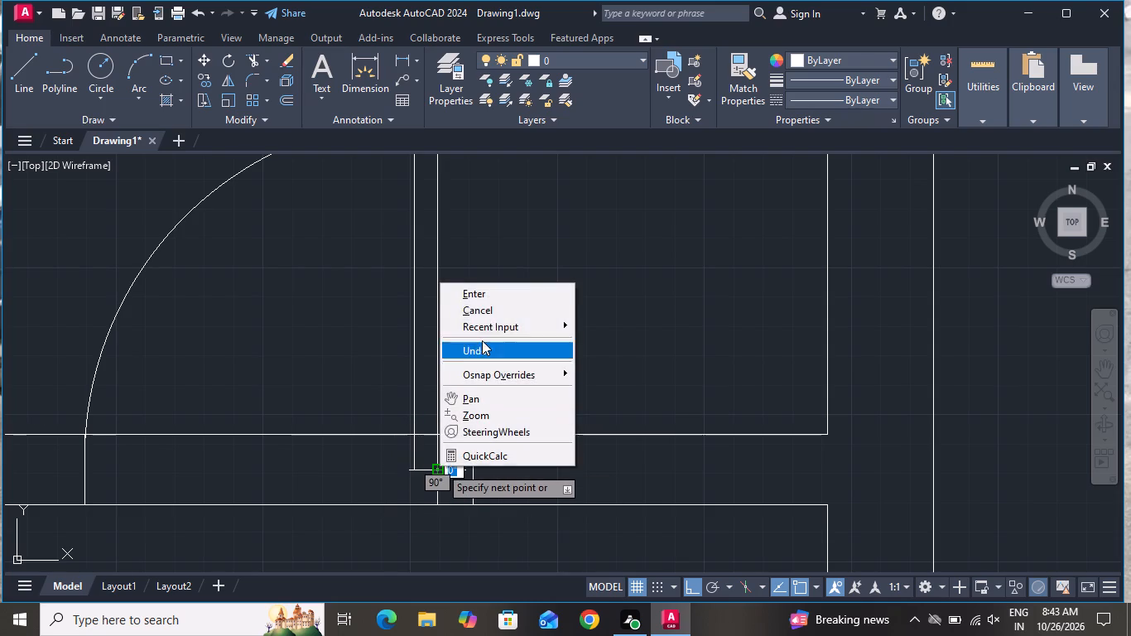
pyautogui.click(485, 306)
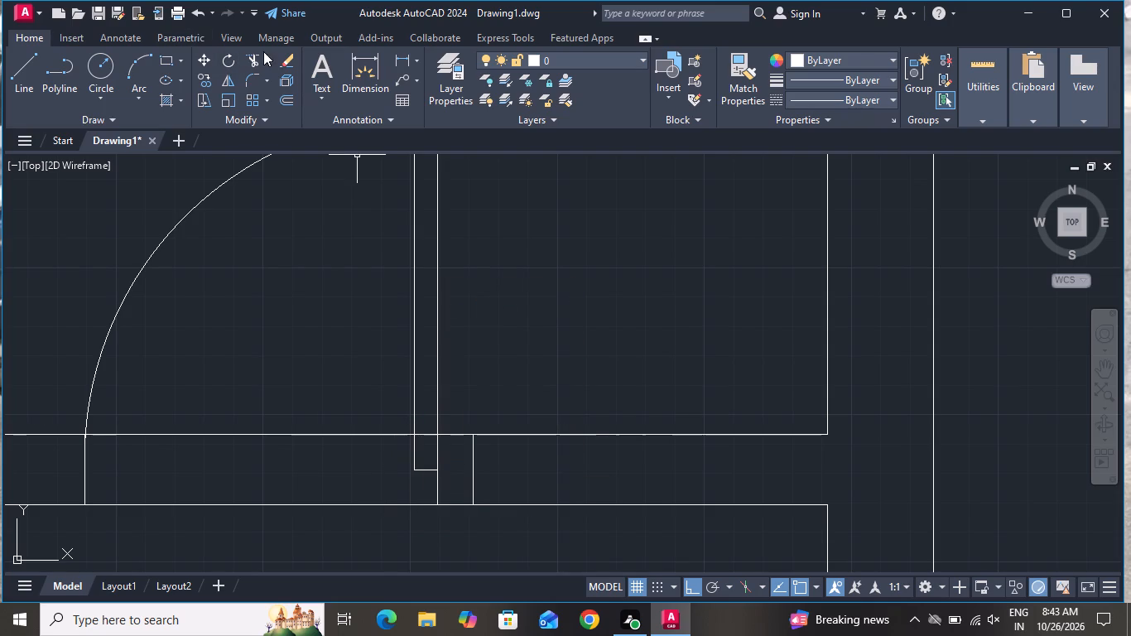
# Trim the outer door leaf line inside the wall, between the upper wall line and the leaf's bottom closing line.
pyautogui.click(248, 65)
pyautogui.scroll(3, 463, 460)
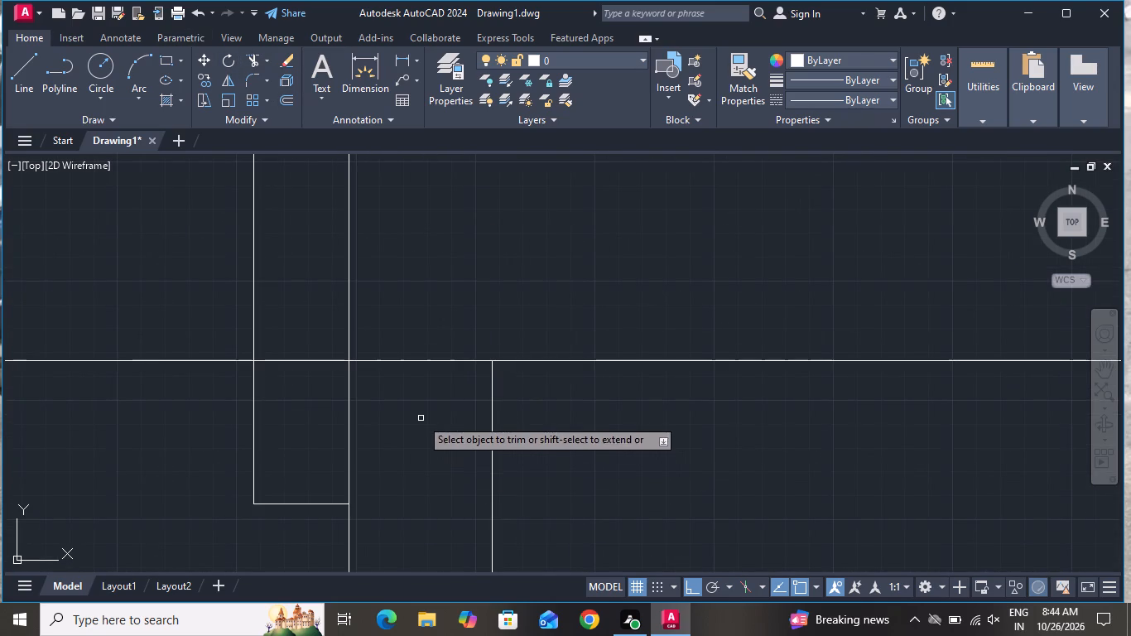
pyautogui.click(415, 414)
pyautogui.click(314, 422)
# Trim both wall lines between the left jamb and the door leaf to open the doorway into the top-left room.
pyautogui.scroll(-4, 361, 429)
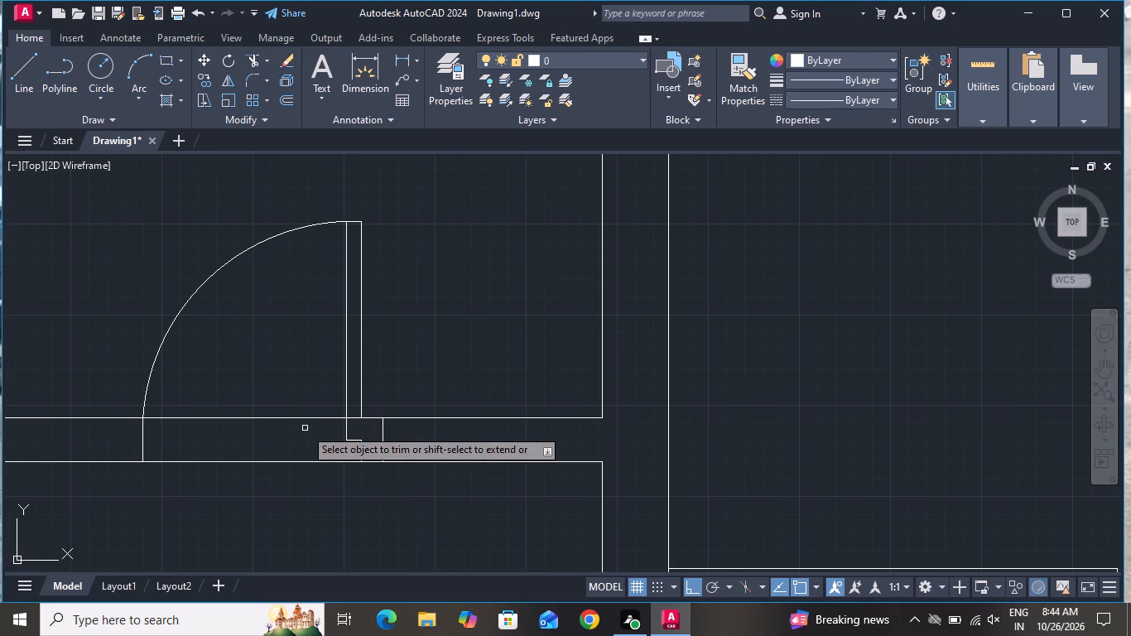
pyautogui.click(305, 428)
pyautogui.doubleClick(303, 400)
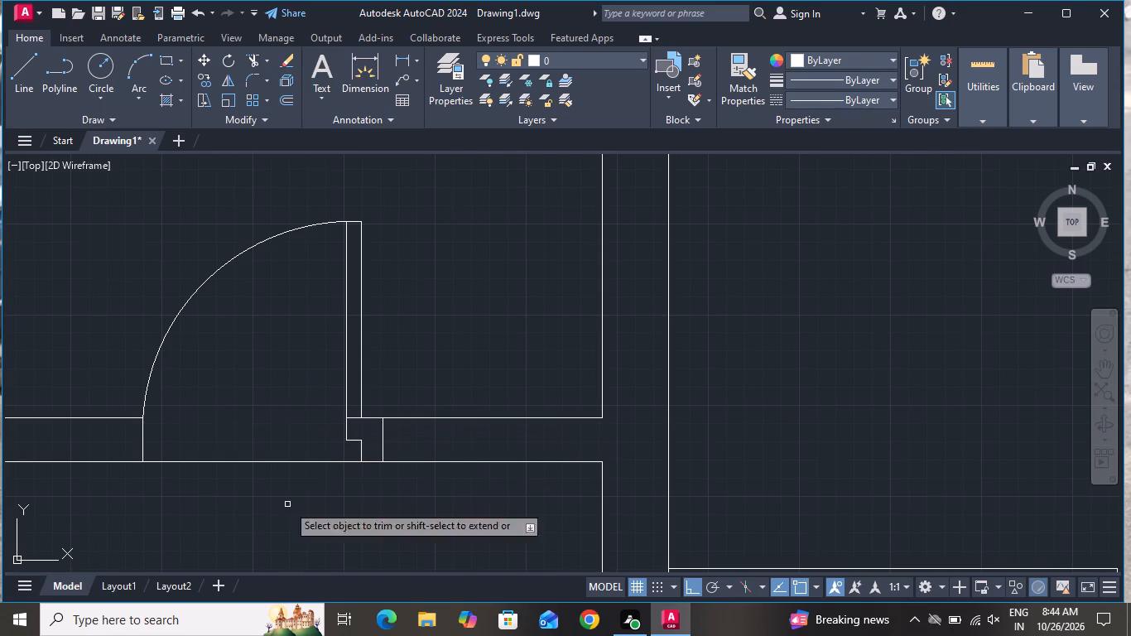
pyautogui.click(285, 534)
pyautogui.click(297, 387)
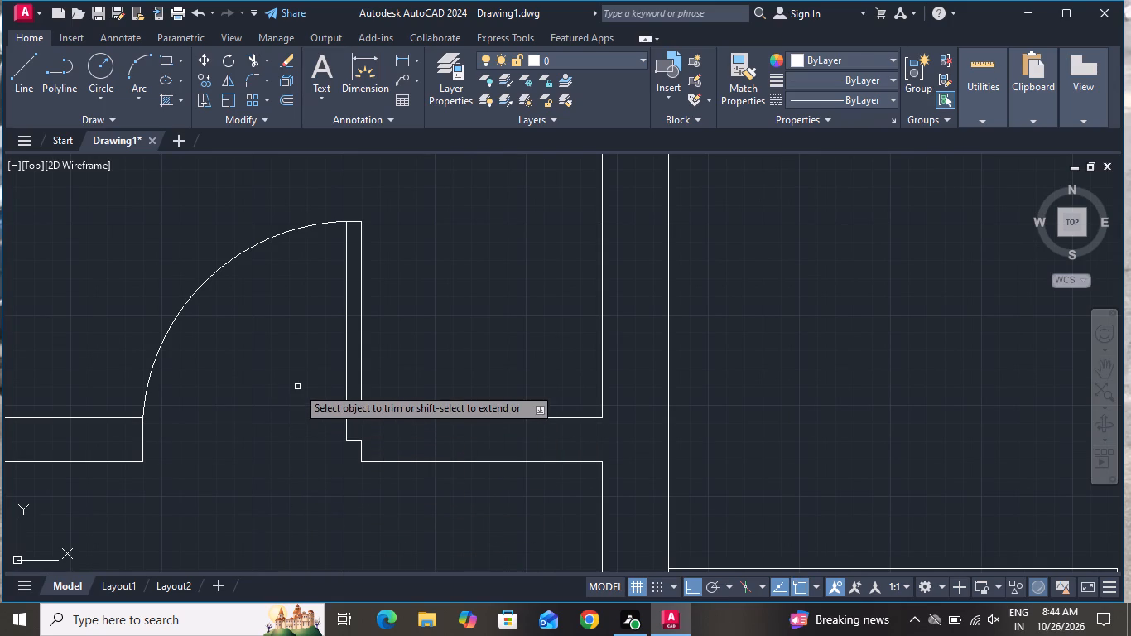
pyautogui.rightClick(297, 387)
pyautogui.click(325, 190)
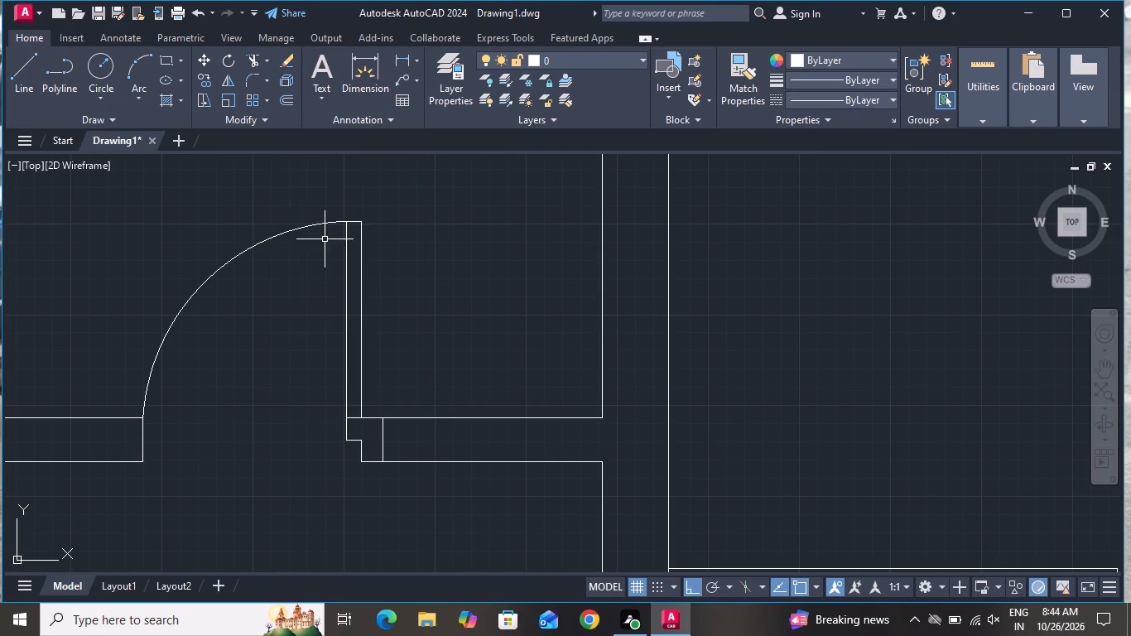
pyautogui.scroll(-3, 334, 287)
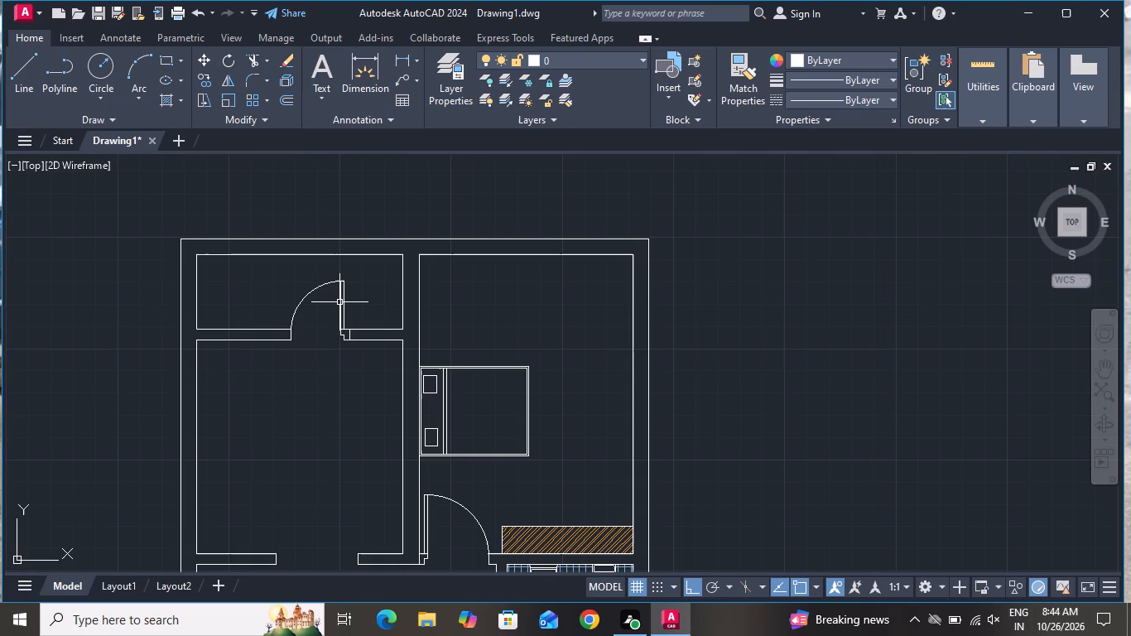
# Draw a threshold line across the top-left room's doorway, joining the lower ends of the left and right jambs.
pyautogui.scroll(-1, 340, 302)
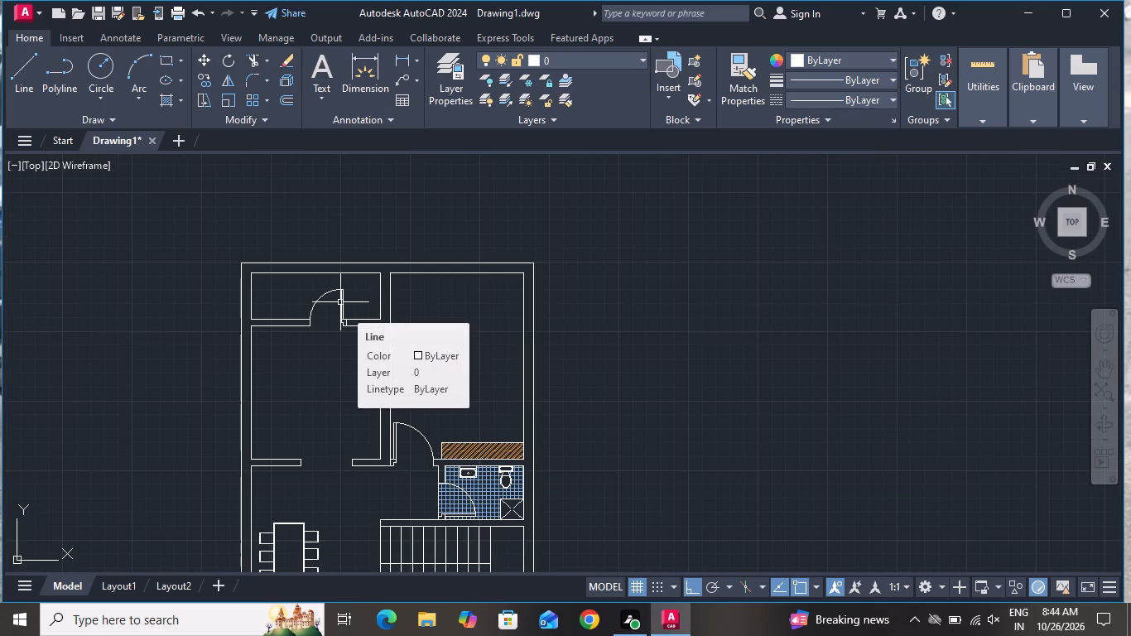
pyautogui.scroll(-1, 340, 301)
pyautogui.scroll(2, 293, 253)
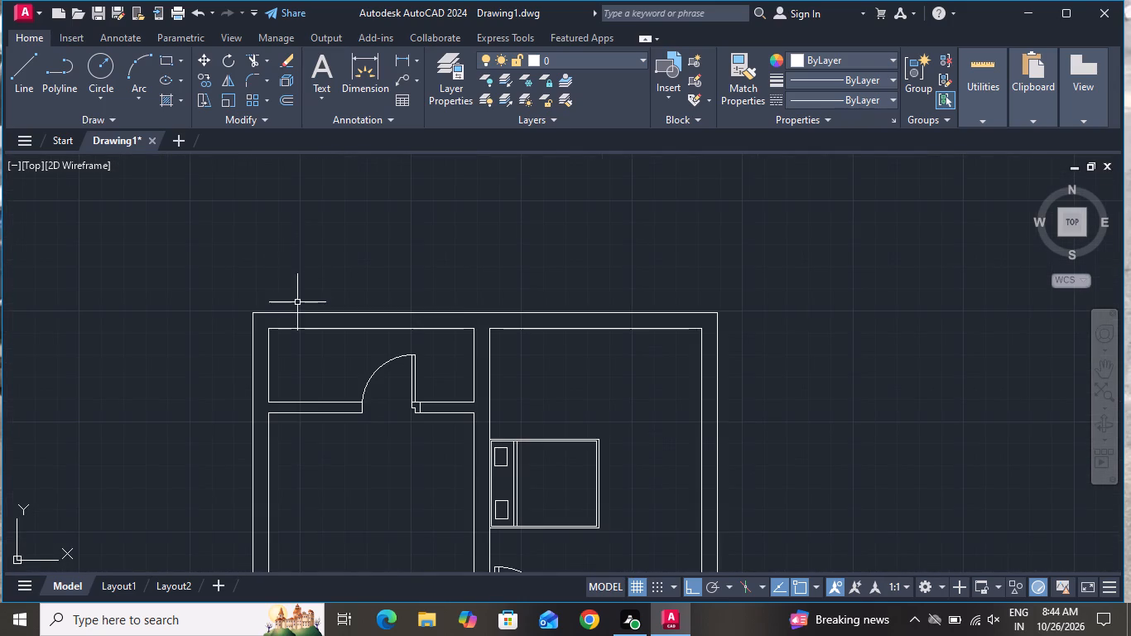
pyautogui.scroll(3, 291, 332)
pyautogui.scroll(-2, 282, 351)
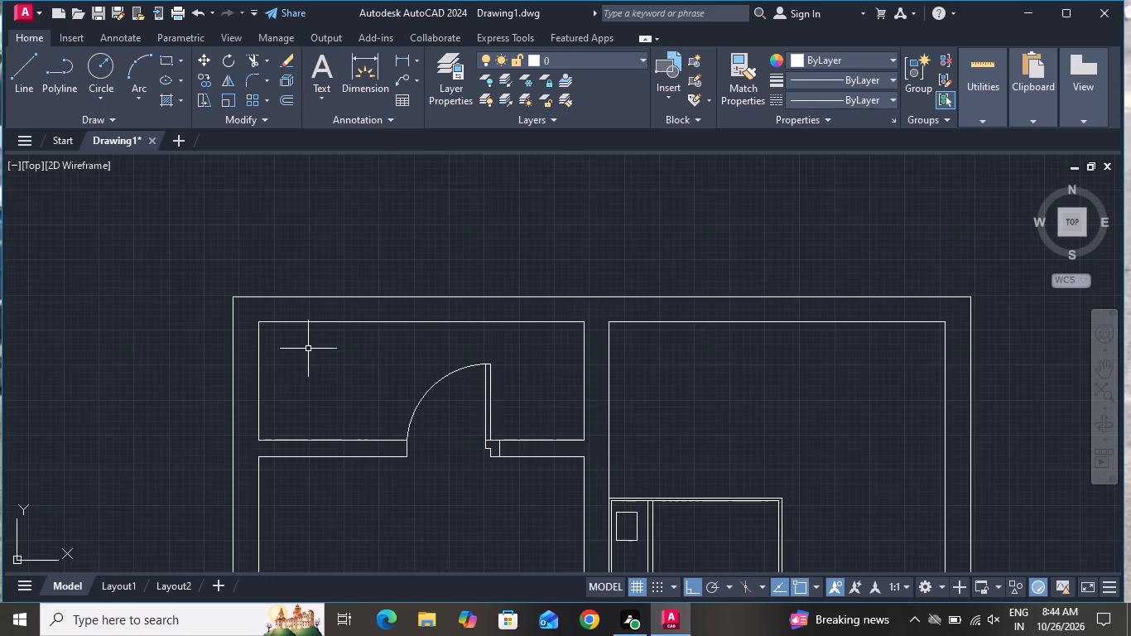
pyautogui.click(25, 70)
pyautogui.scroll(2, 437, 474)
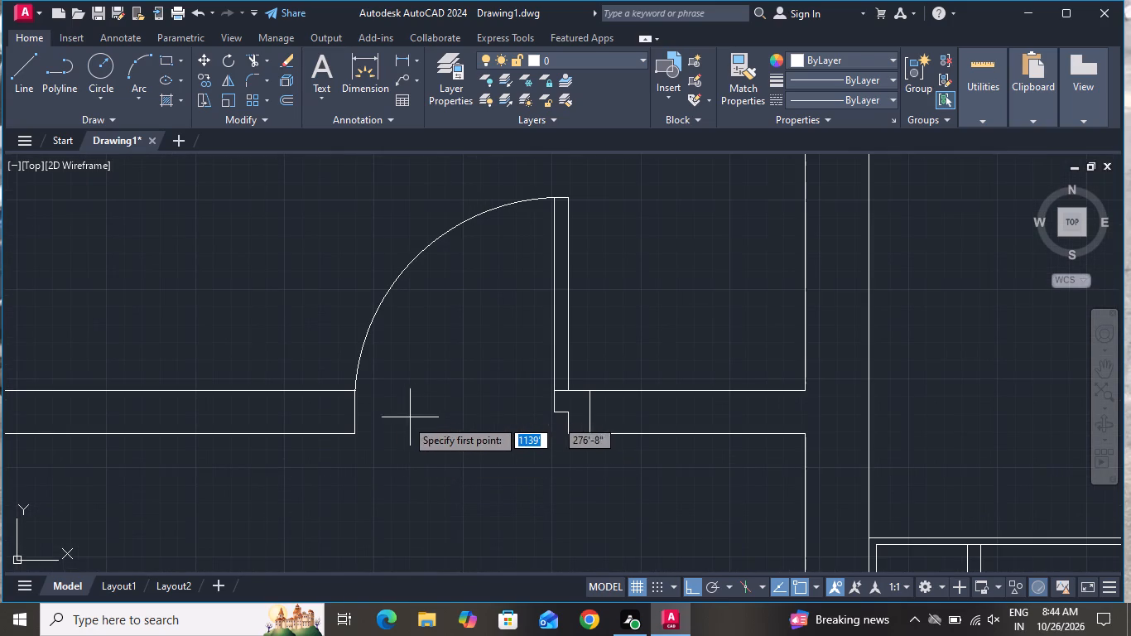
pyautogui.click(357, 433)
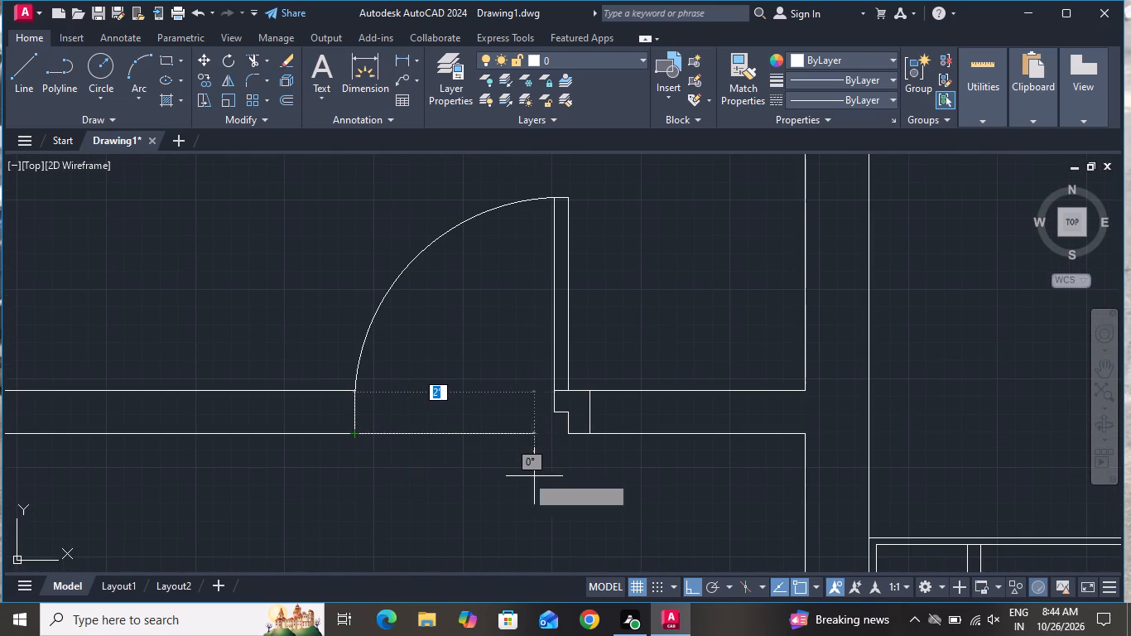
pyautogui.click(567, 435)
pyautogui.rightClick(567, 435)
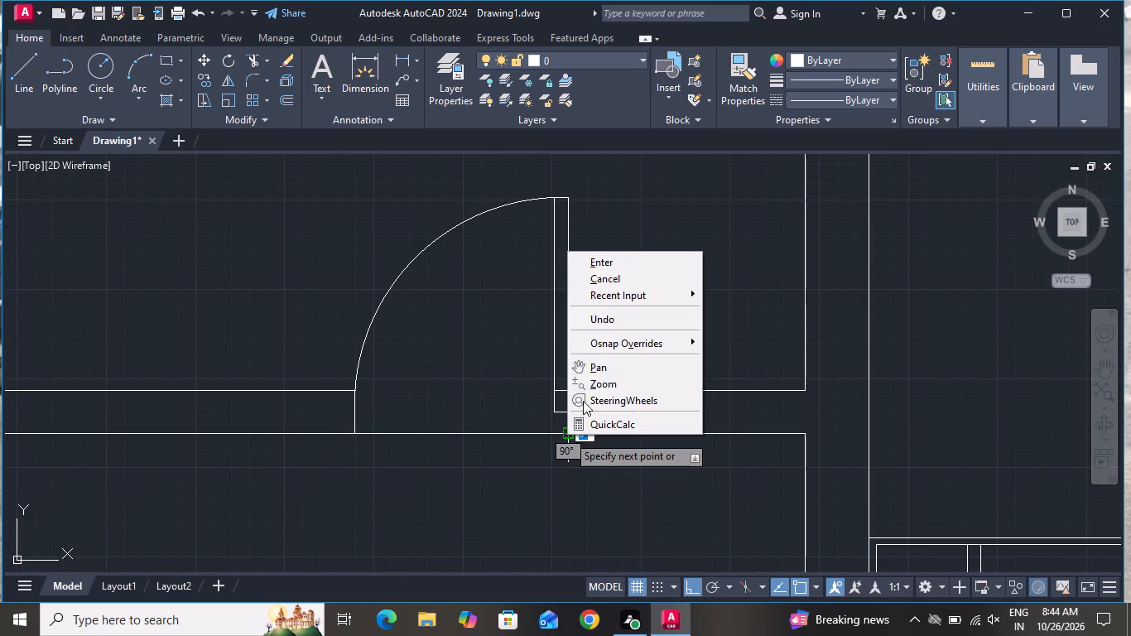
pyautogui.click(615, 278)
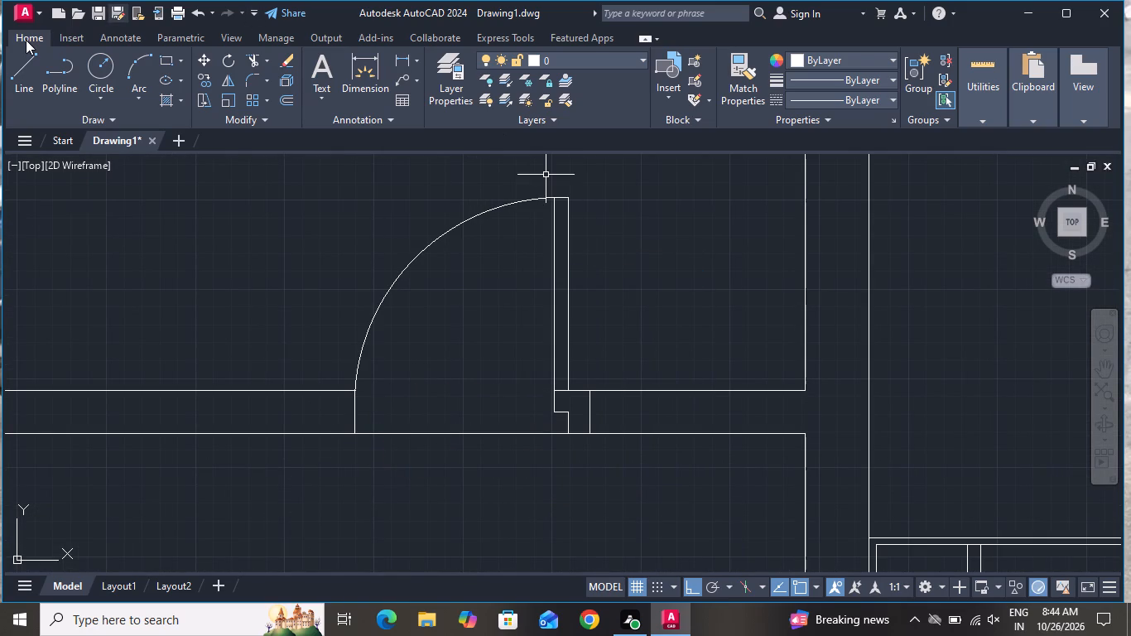
# Hatch the top-left room's floor and the area inside its door swing with the NET3 pattern.
pyautogui.click(172, 95)
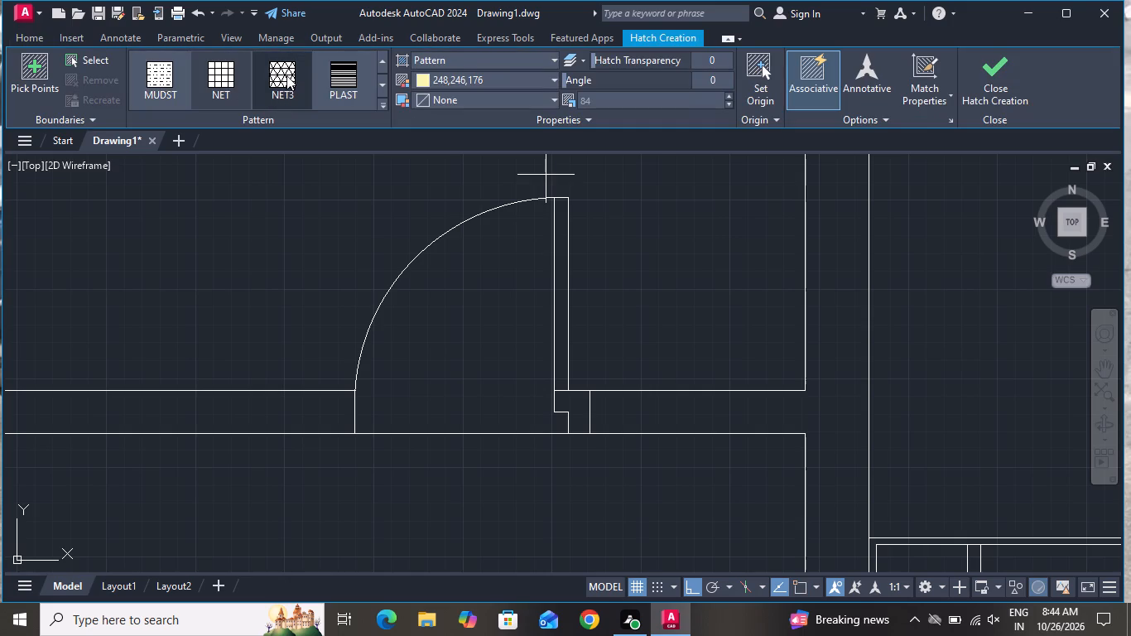
pyautogui.click(287, 72)
pyautogui.click(223, 195)
pyautogui.scroll(-4, 264, 346)
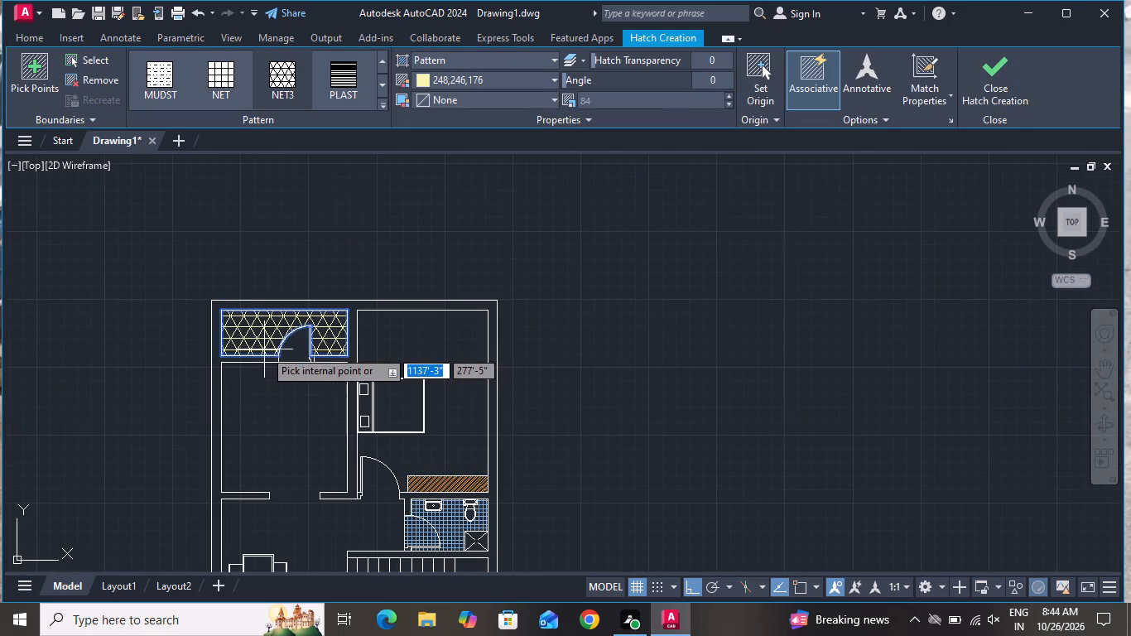
pyautogui.scroll(2, 289, 358)
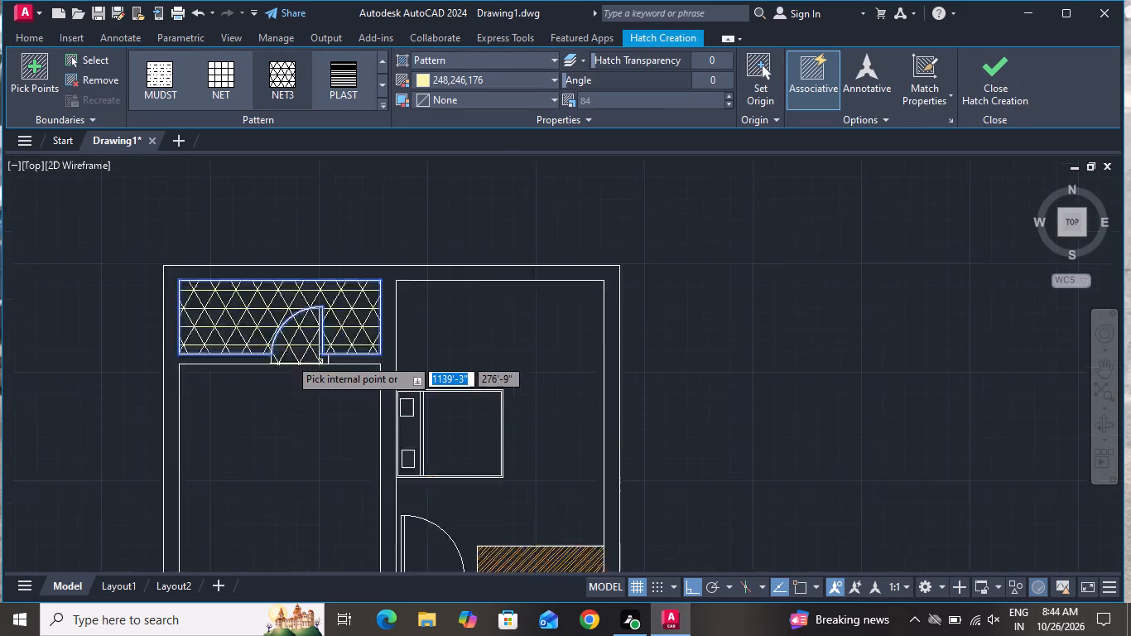
pyautogui.scroll(1, 289, 358)
pyautogui.click(289, 333)
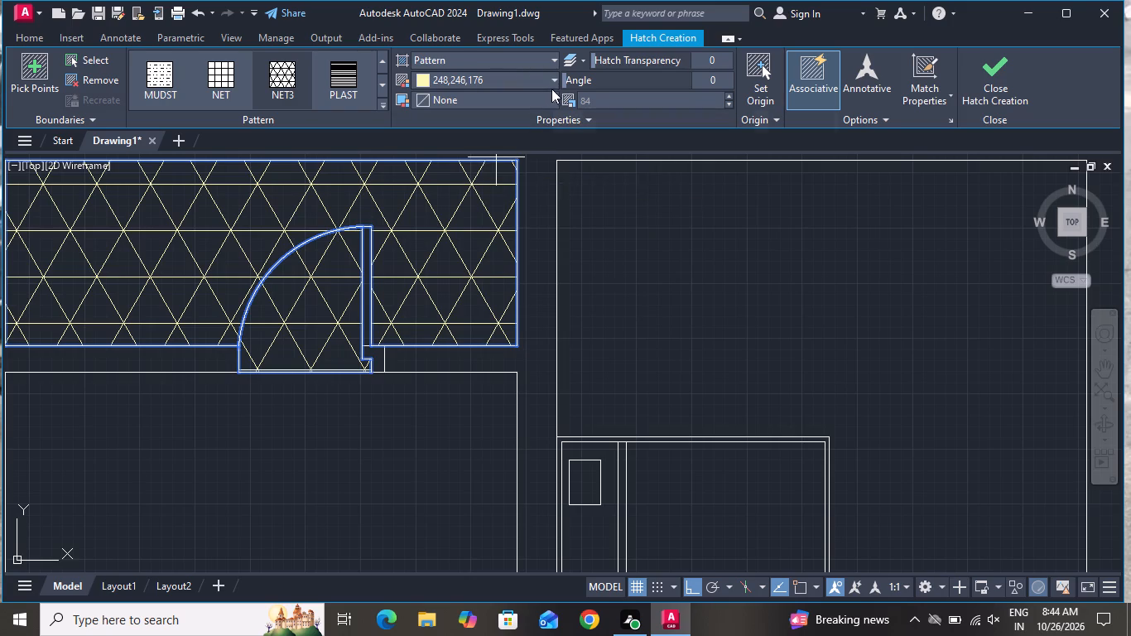
pyautogui.rightClick(570, 242)
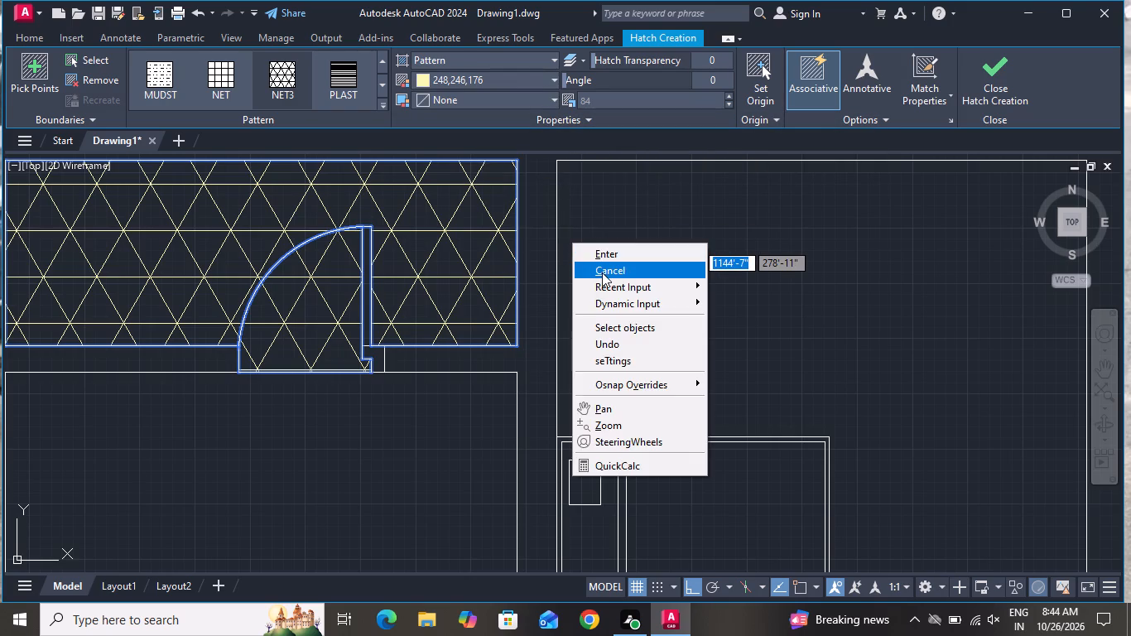
pyautogui.click(602, 272)
# In the room below the hatched one, draw a vertical line about 10' long from the upper wall to the lower wall, left of the doorway.
pyautogui.scroll(-2, 604, 272)
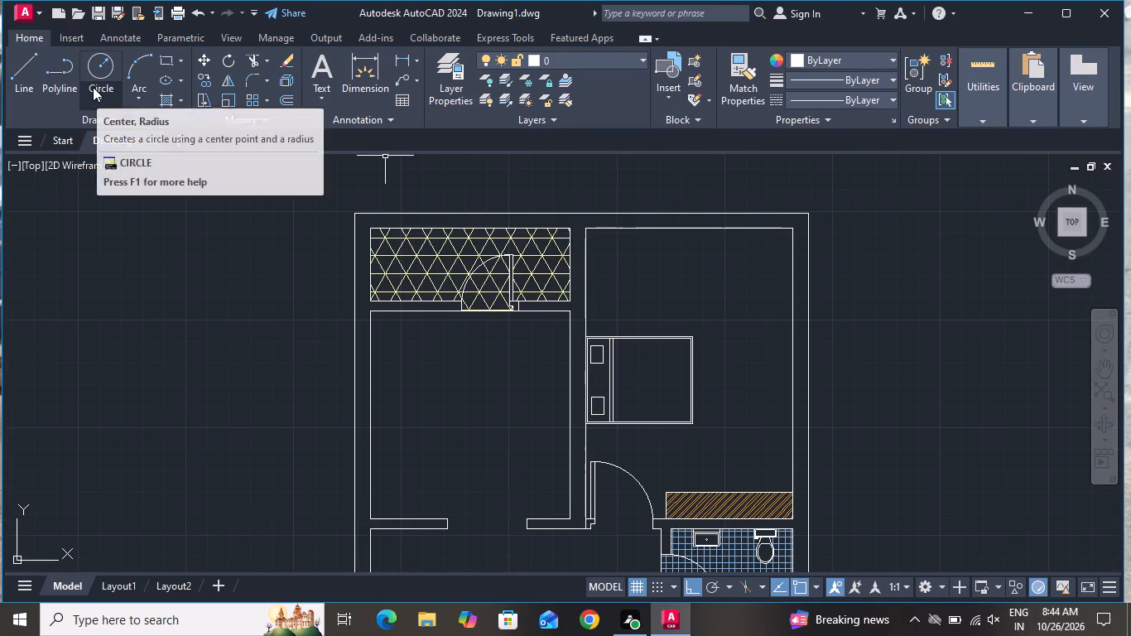
pyautogui.click(15, 70)
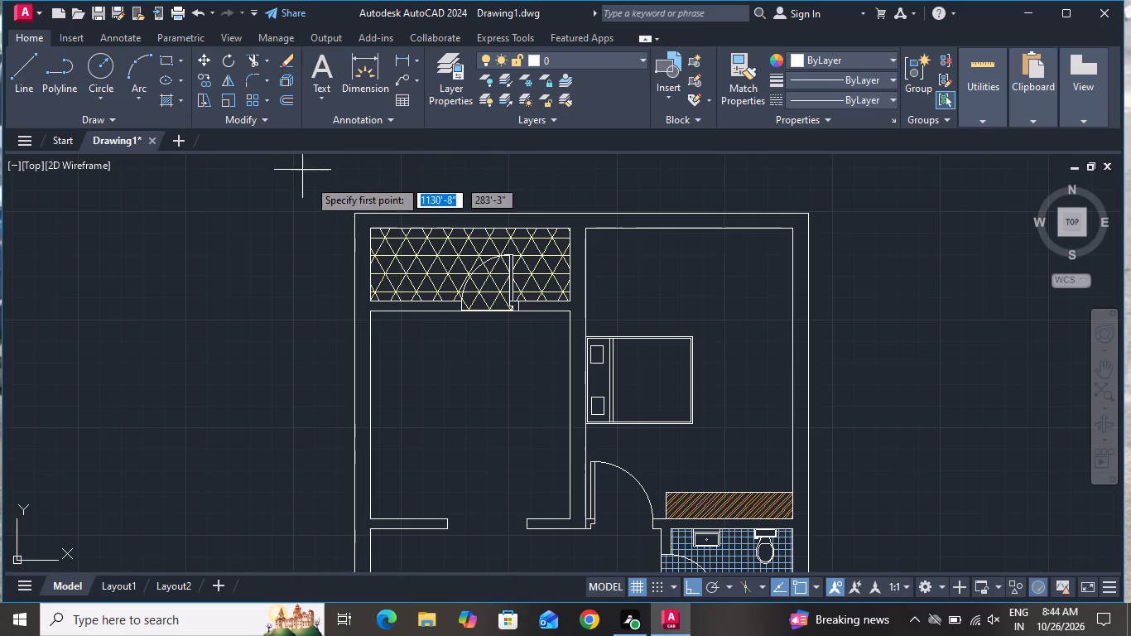
pyautogui.scroll(1, 337, 230)
pyautogui.scroll(-2, 389, 253)
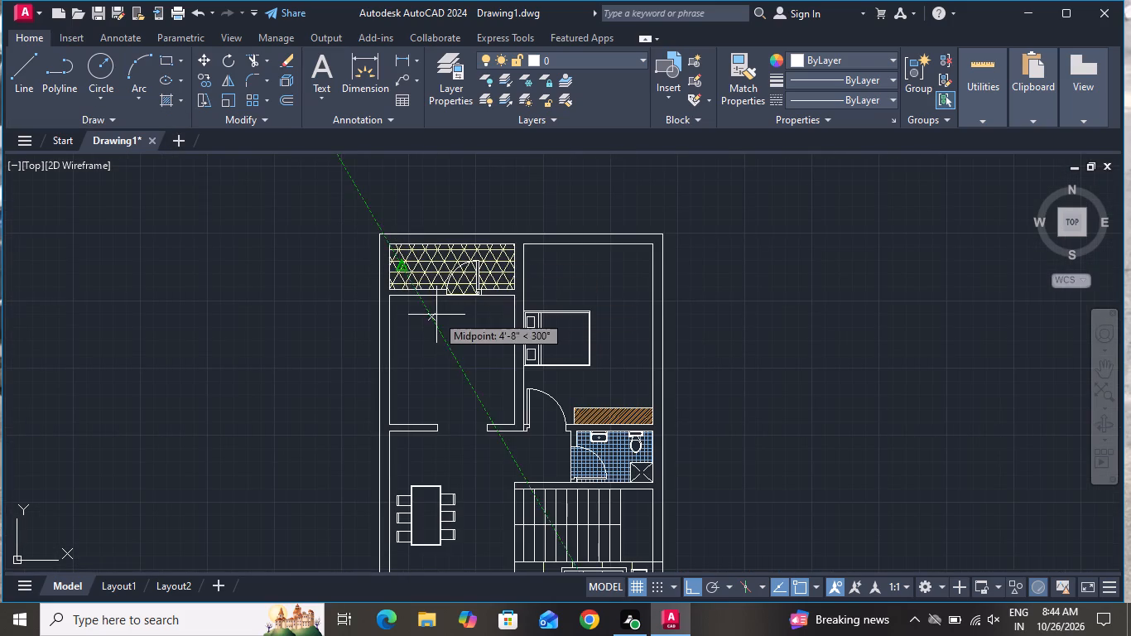
pyautogui.scroll(2, 436, 314)
pyautogui.click(419, 267)
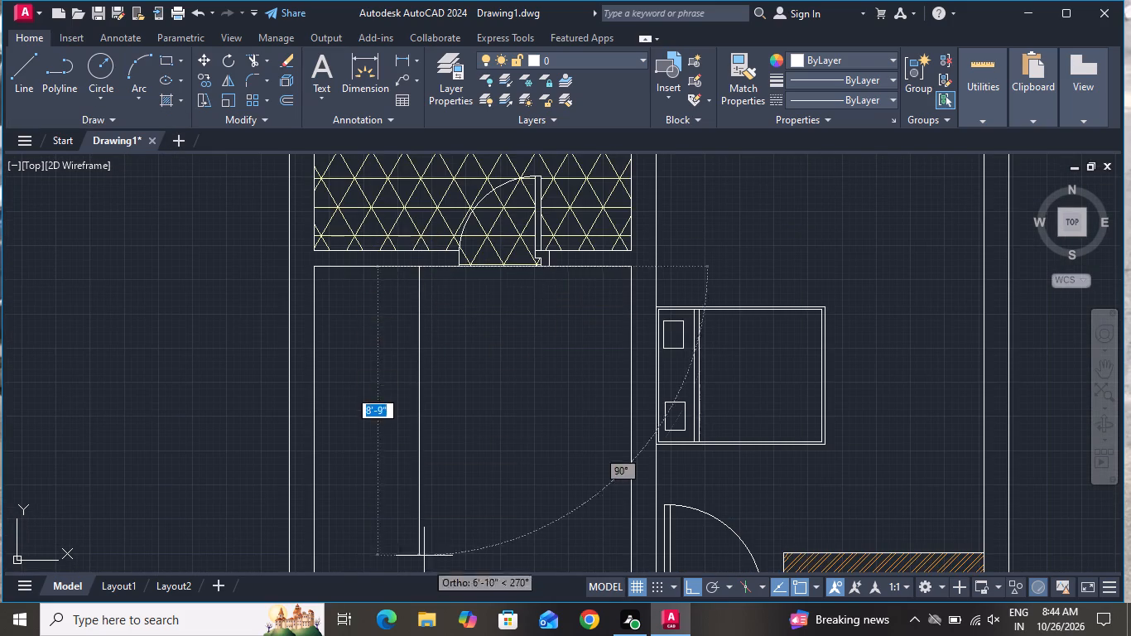
pyautogui.scroll(-2, 440, 414)
pyautogui.scroll(5, 431, 451)
pyautogui.scroll(-5, 428, 465)
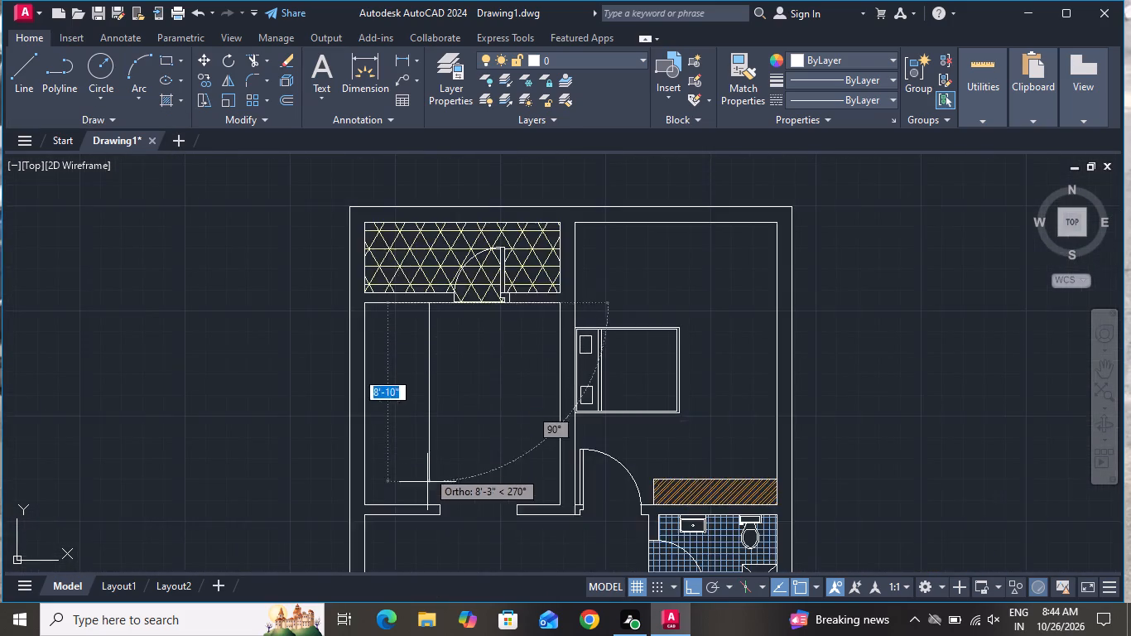
pyautogui.scroll(4, 424, 513)
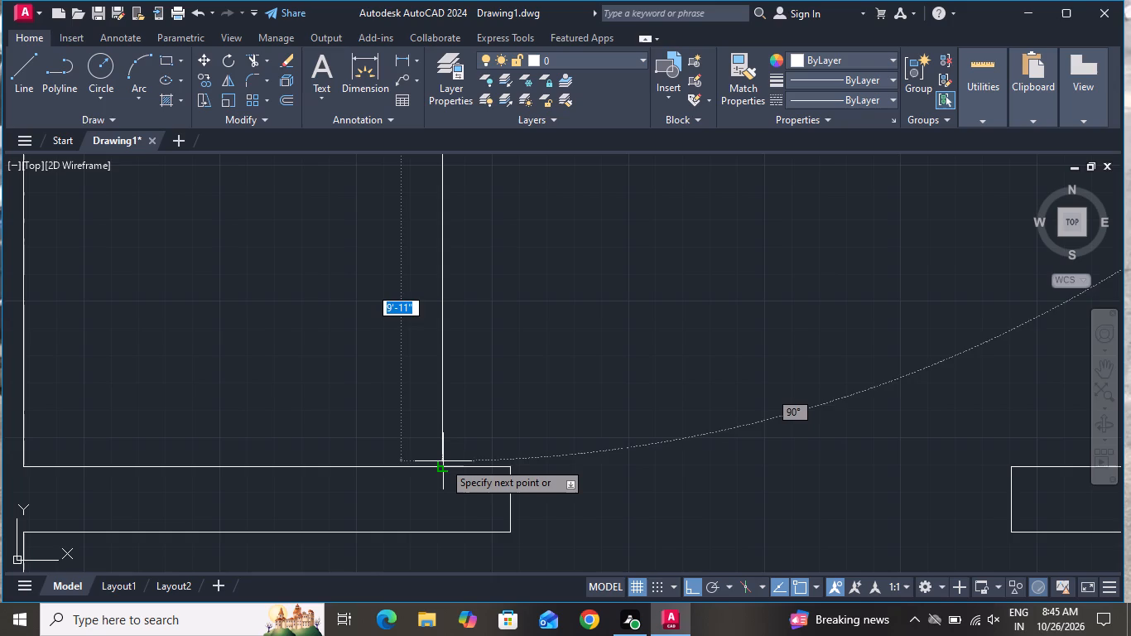
pyautogui.click(440, 470)
pyautogui.rightClick(440, 471)
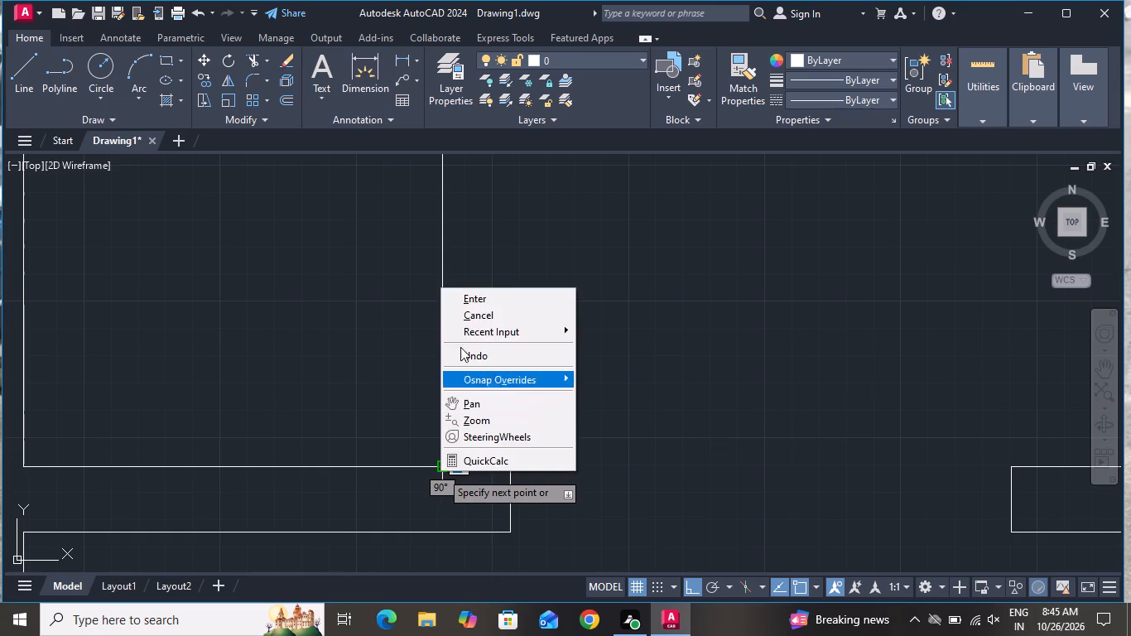
pyautogui.click(469, 306)
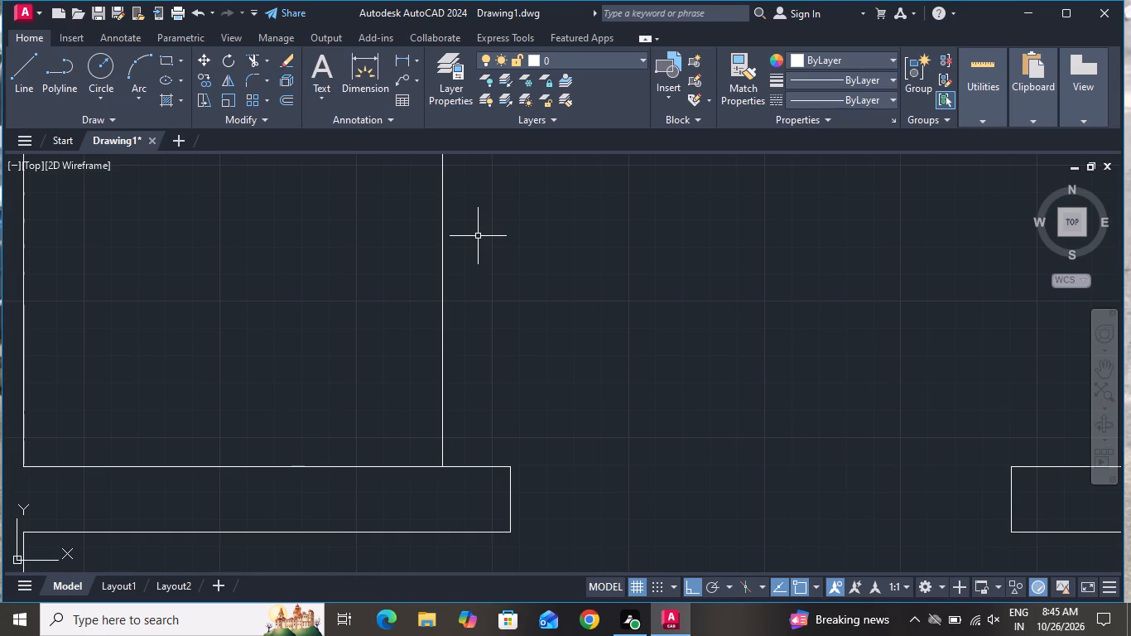
# Draw an L-shaped outline from the same room's upper wall, just right of the door, 6'-0" down and across to the right wall.
pyautogui.scroll(-4, 465, 373)
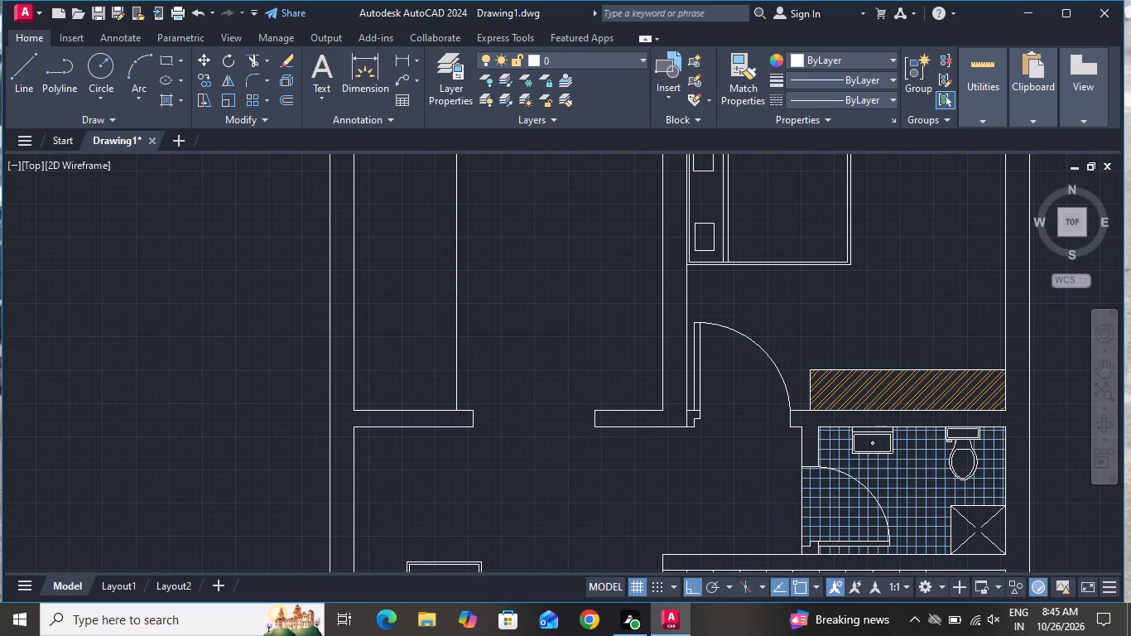
pyautogui.click(12, 63)
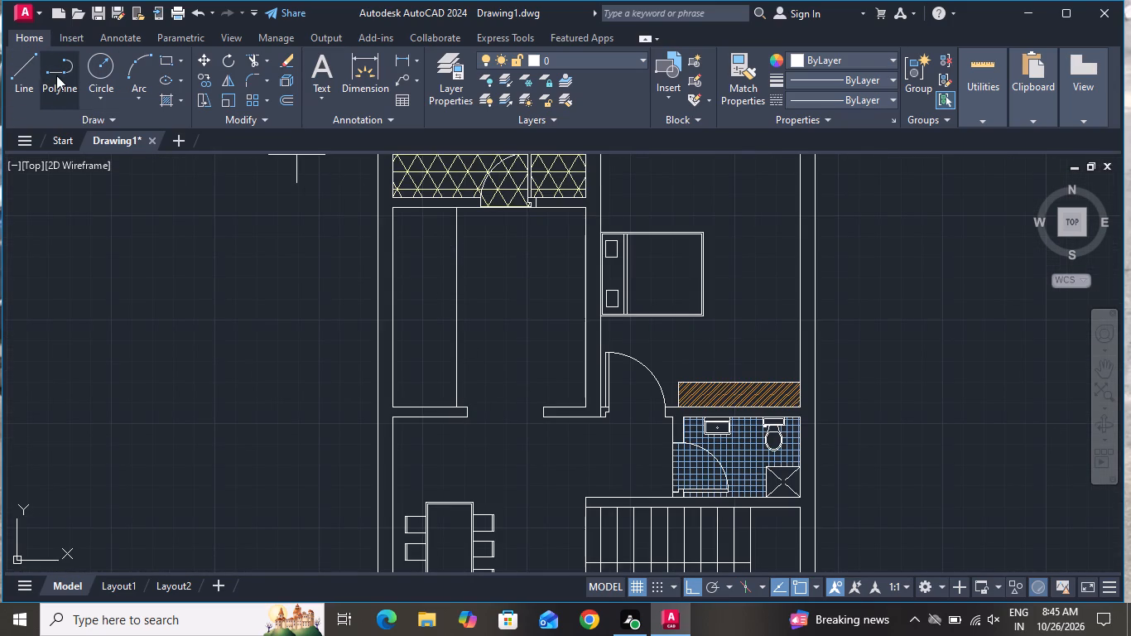
pyautogui.scroll(-1, 176, 197)
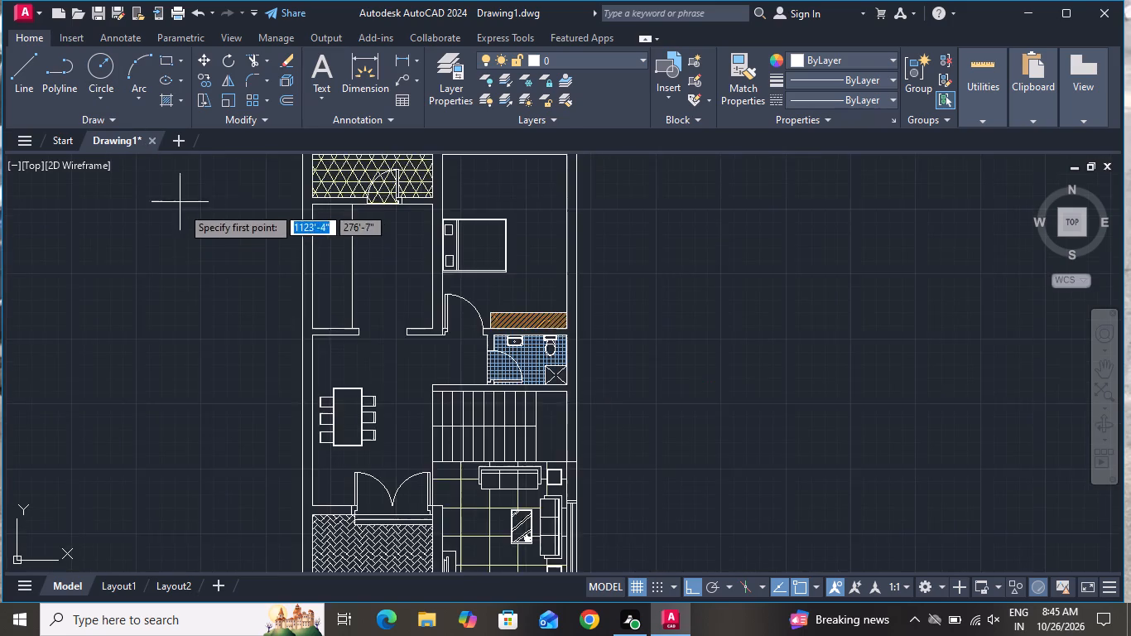
pyautogui.scroll(-1, 193, 221)
pyautogui.scroll(3, 318, 225)
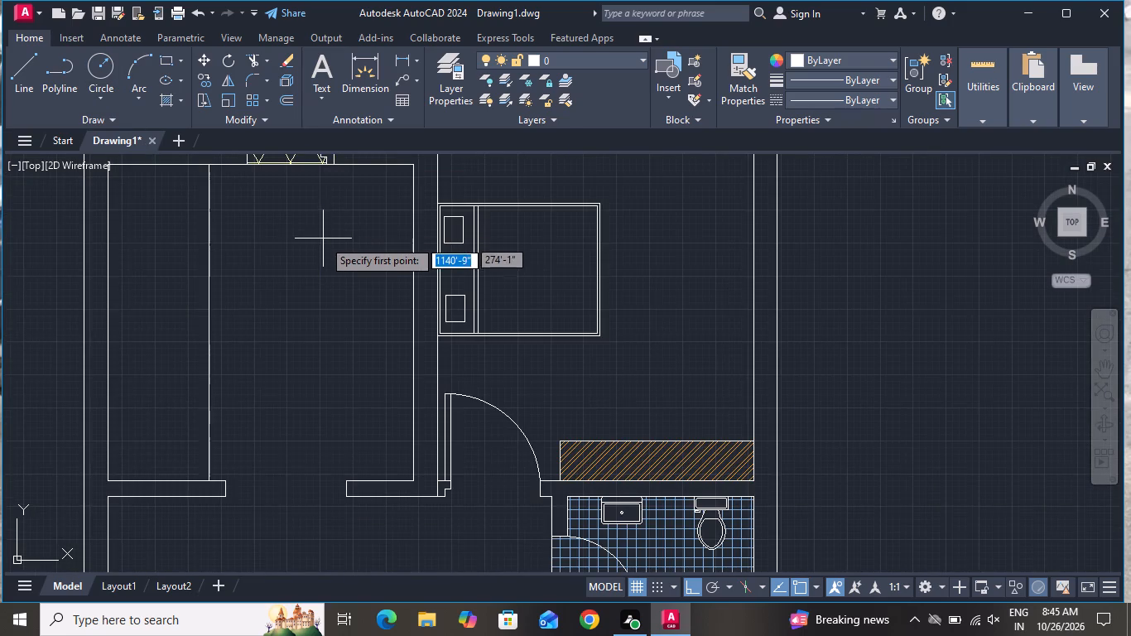
pyautogui.scroll(-1, 331, 251)
pyautogui.scroll(2, 321, 224)
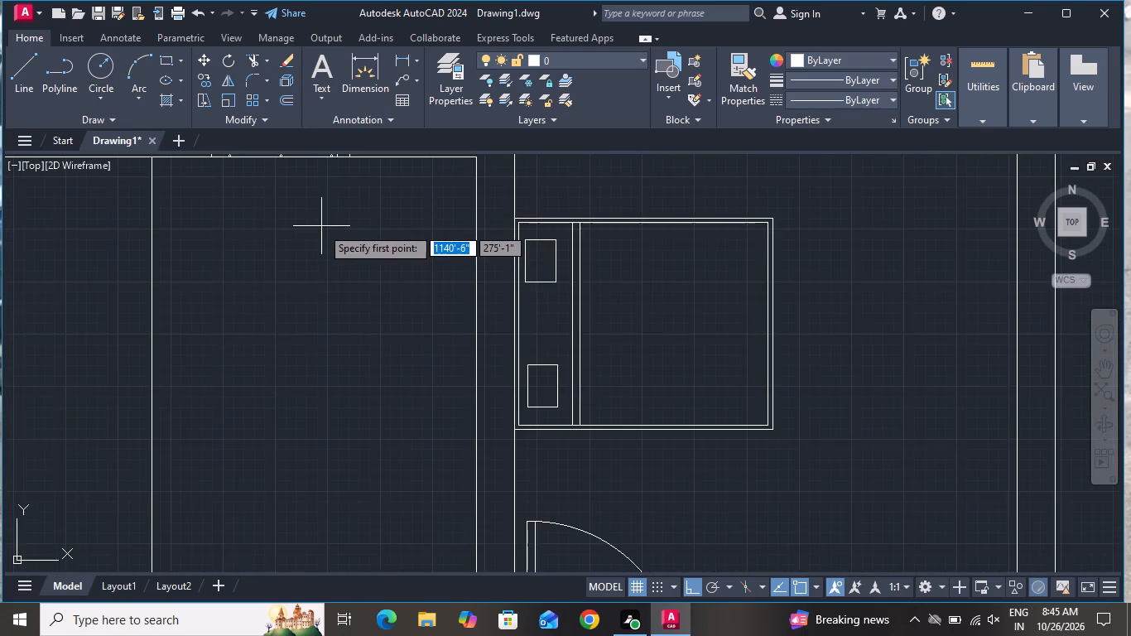
pyautogui.scroll(-2, 325, 253)
pyautogui.scroll(3, 342, 226)
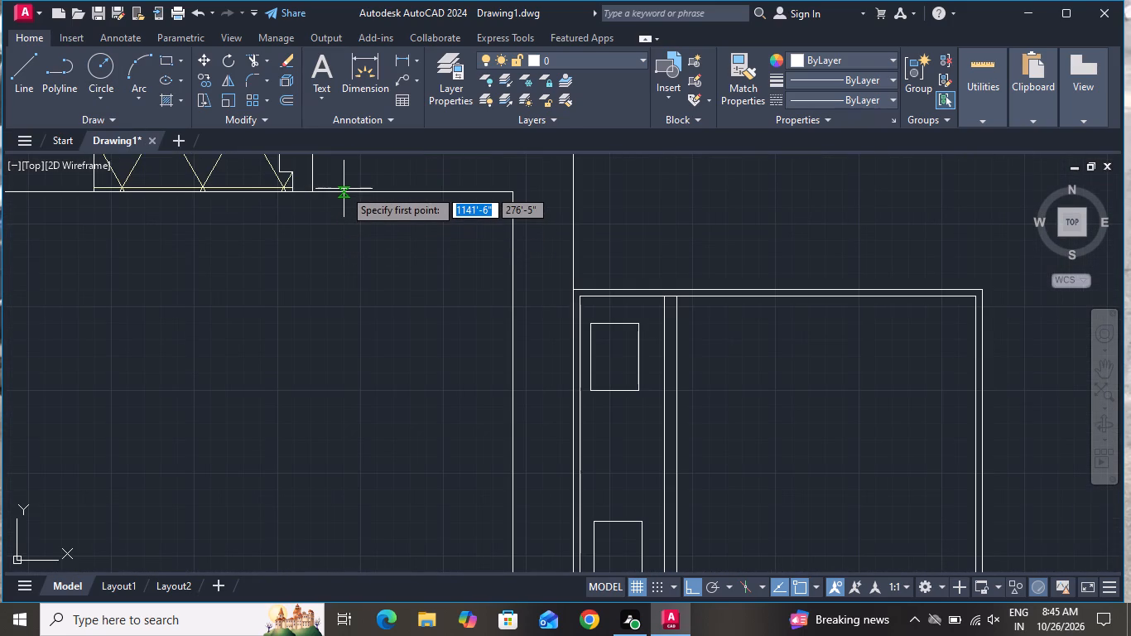
pyautogui.click(328, 190)
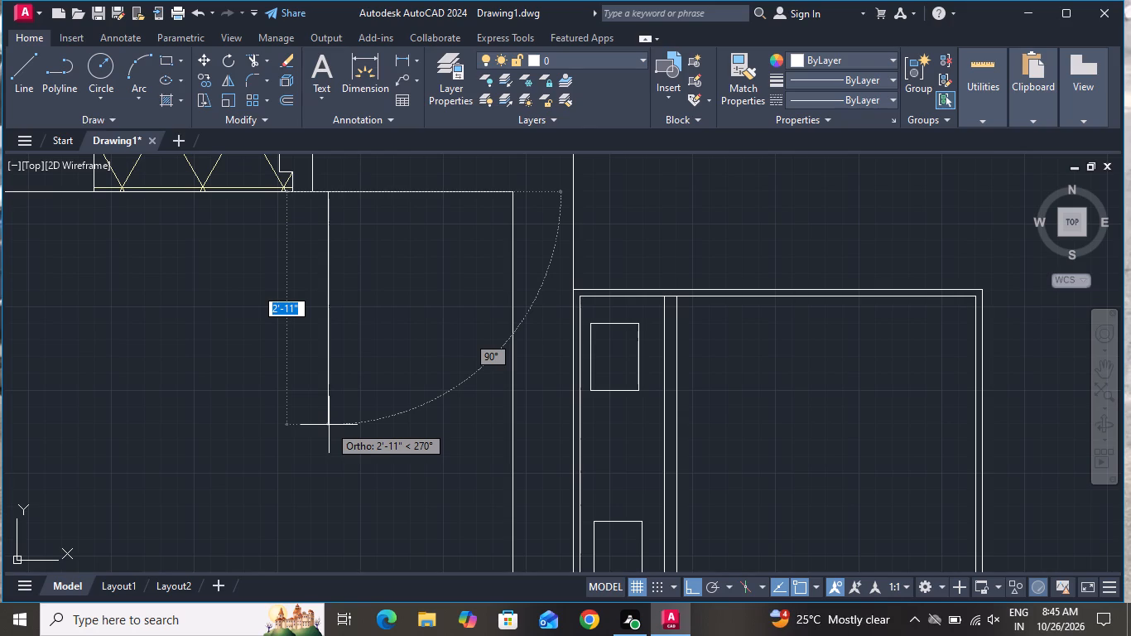
pyautogui.scroll(-3, 329, 425)
pyautogui.scroll(1, 329, 503)
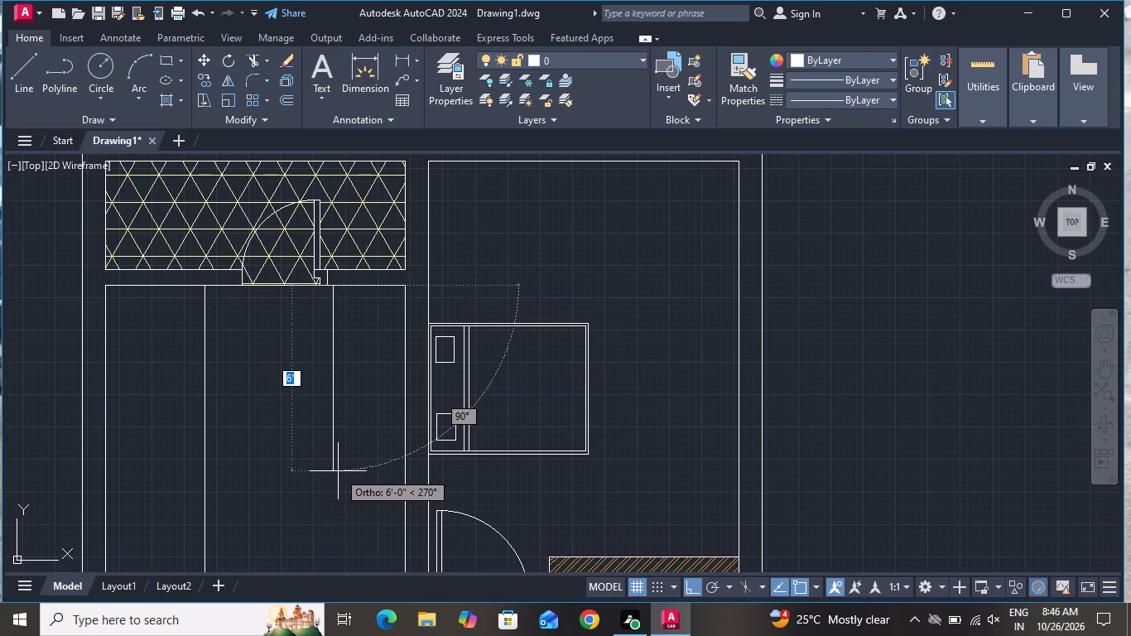
pyautogui.click(338, 471)
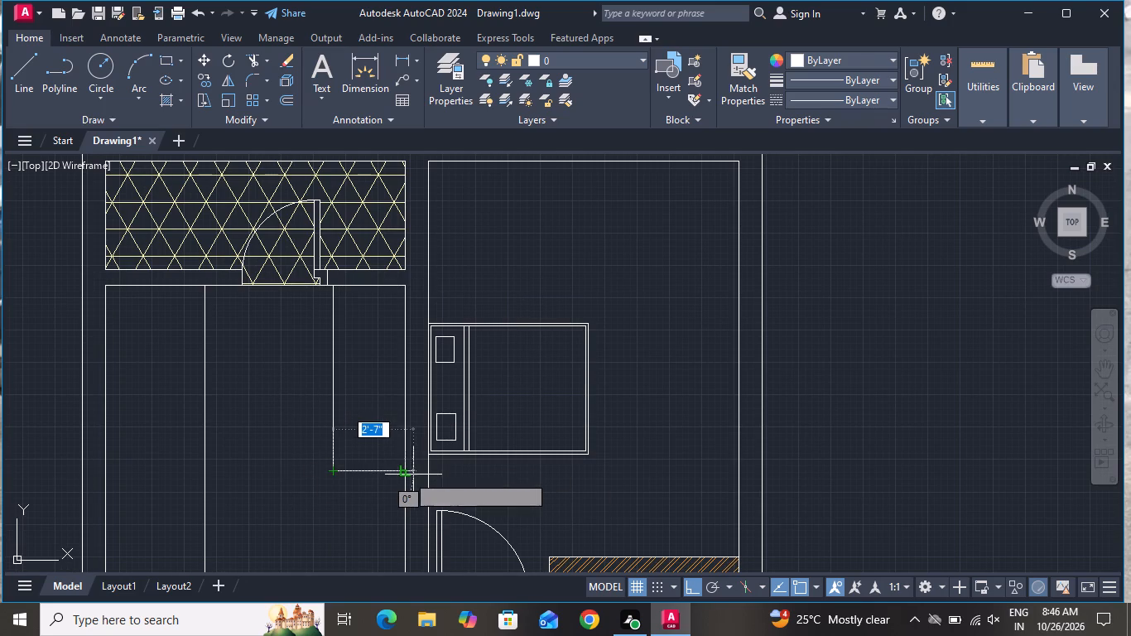
pyautogui.click(400, 470)
pyautogui.rightClick(397, 472)
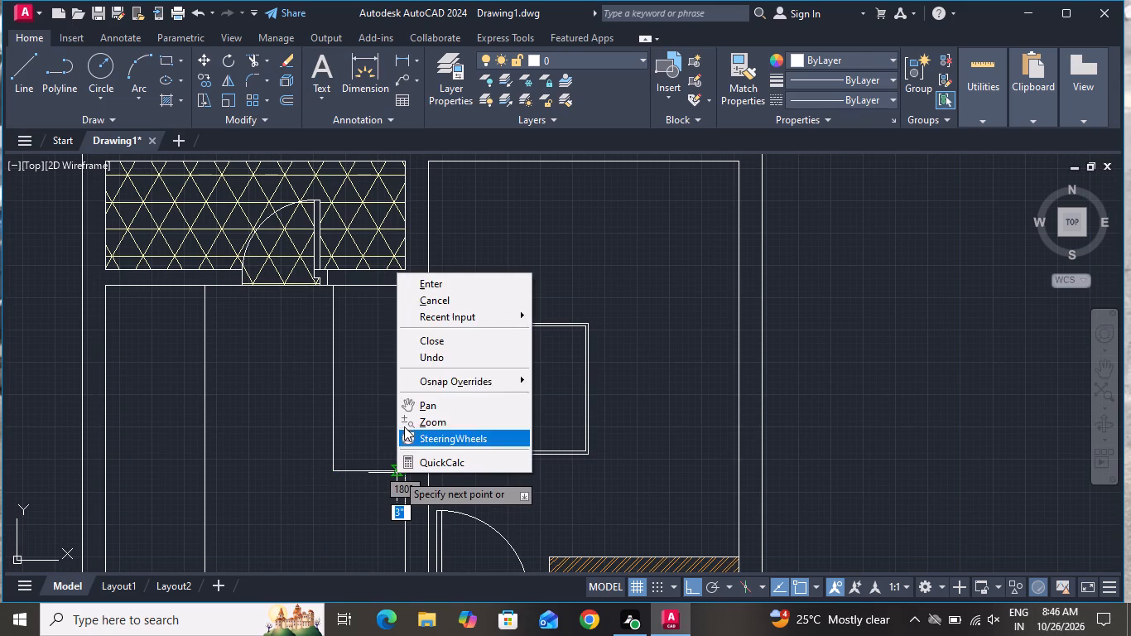
pyautogui.click(434, 296)
# Draw an upright rectangle about 1'-8" wide just below the L-shaped outline, near the room's right wall and above the lower wall.
pyautogui.scroll(-1, 442, 312)
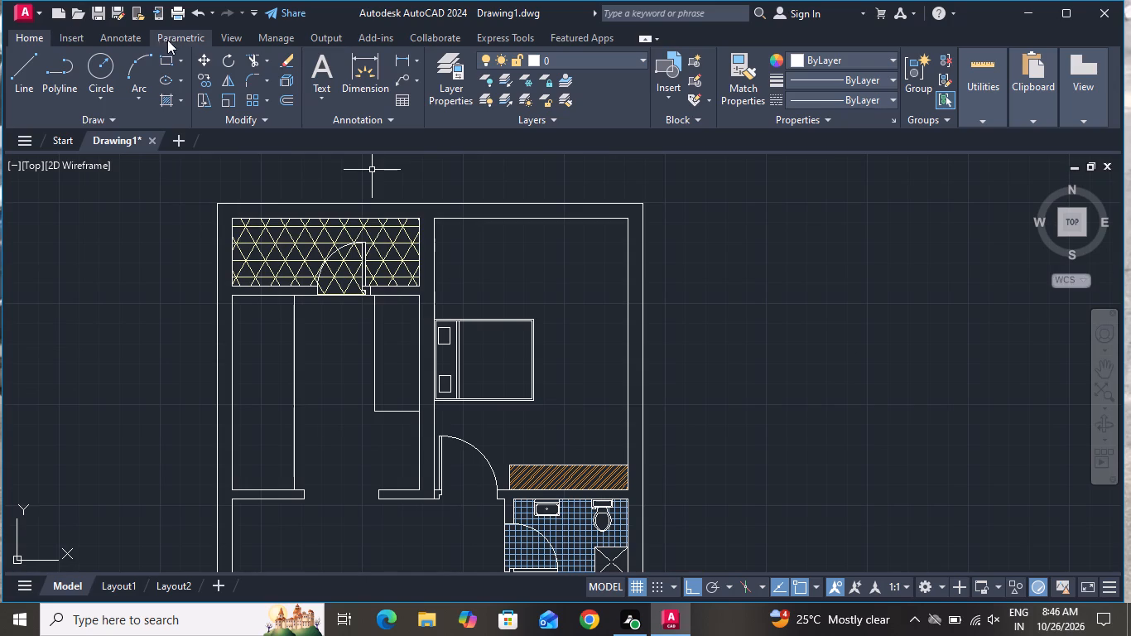
pyautogui.click(170, 61)
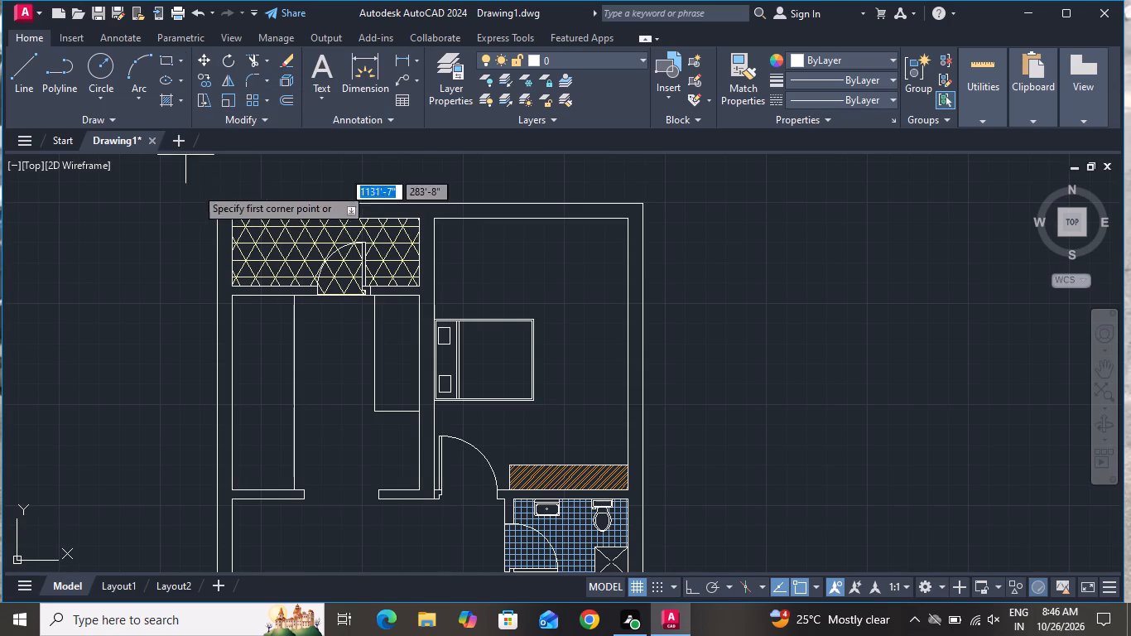
pyautogui.scroll(1, 309, 348)
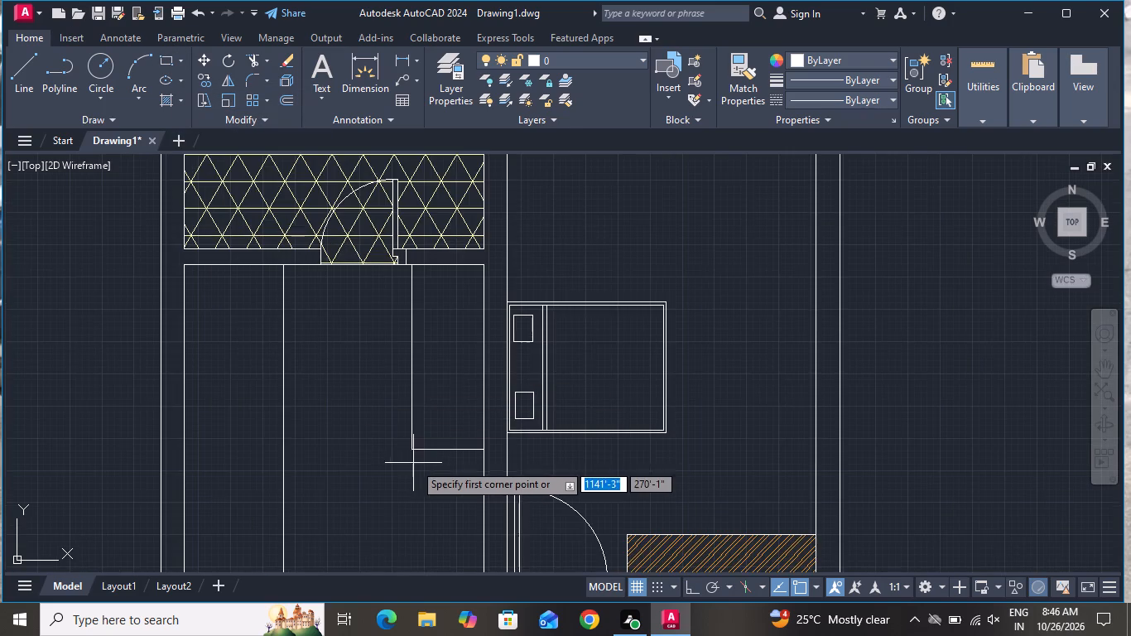
pyautogui.scroll(-2, 428, 442)
pyautogui.scroll(1, 449, 509)
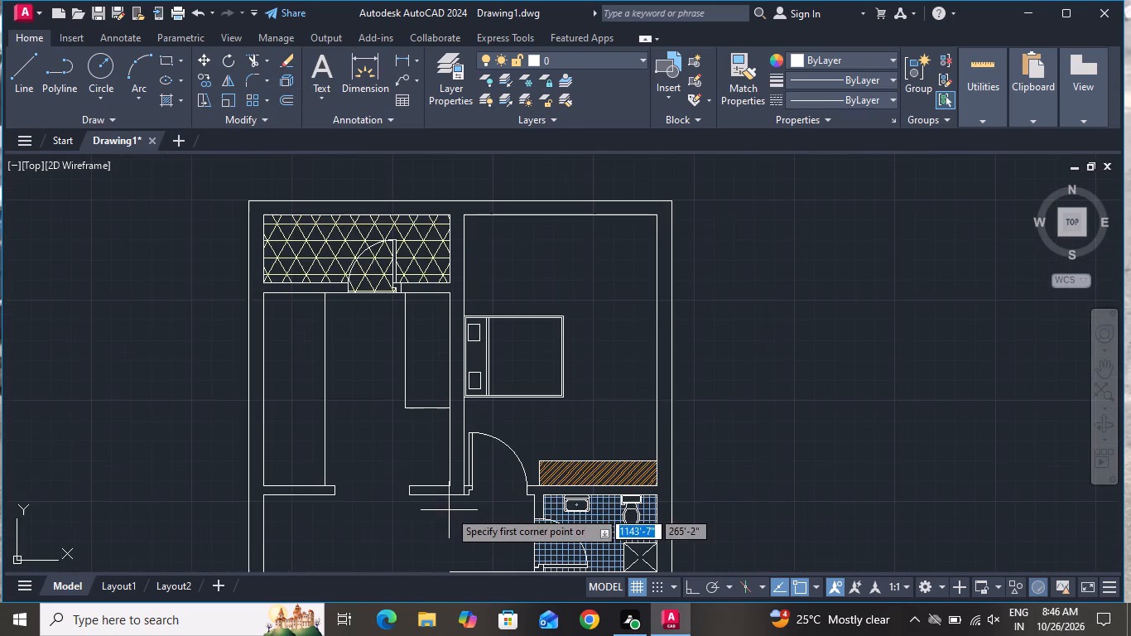
pyautogui.click(440, 418)
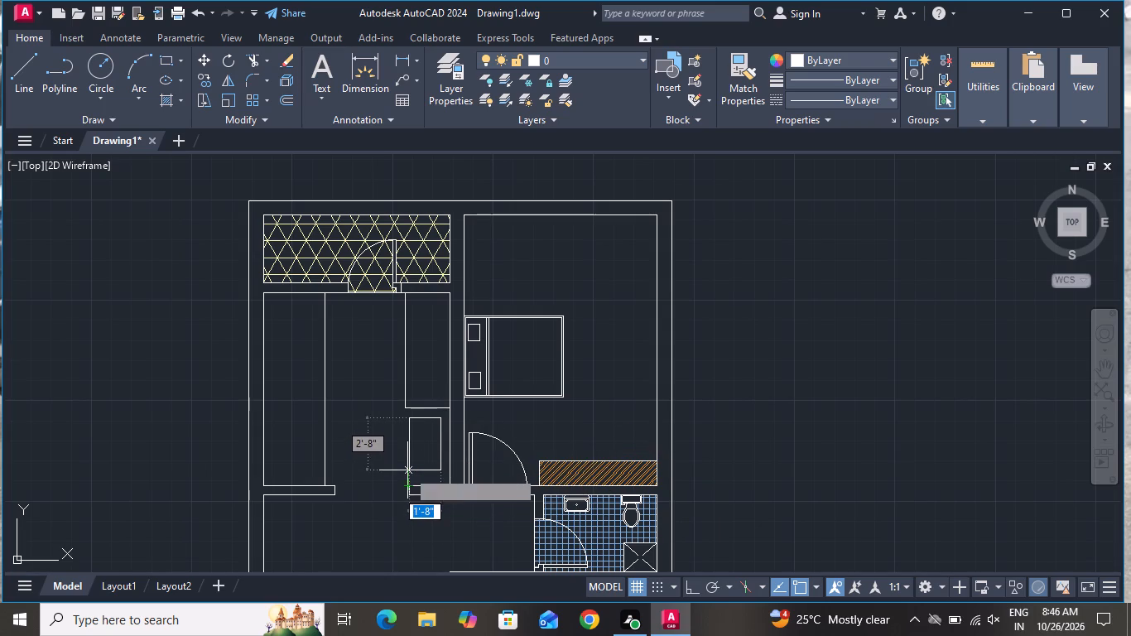
pyautogui.click(407, 462)
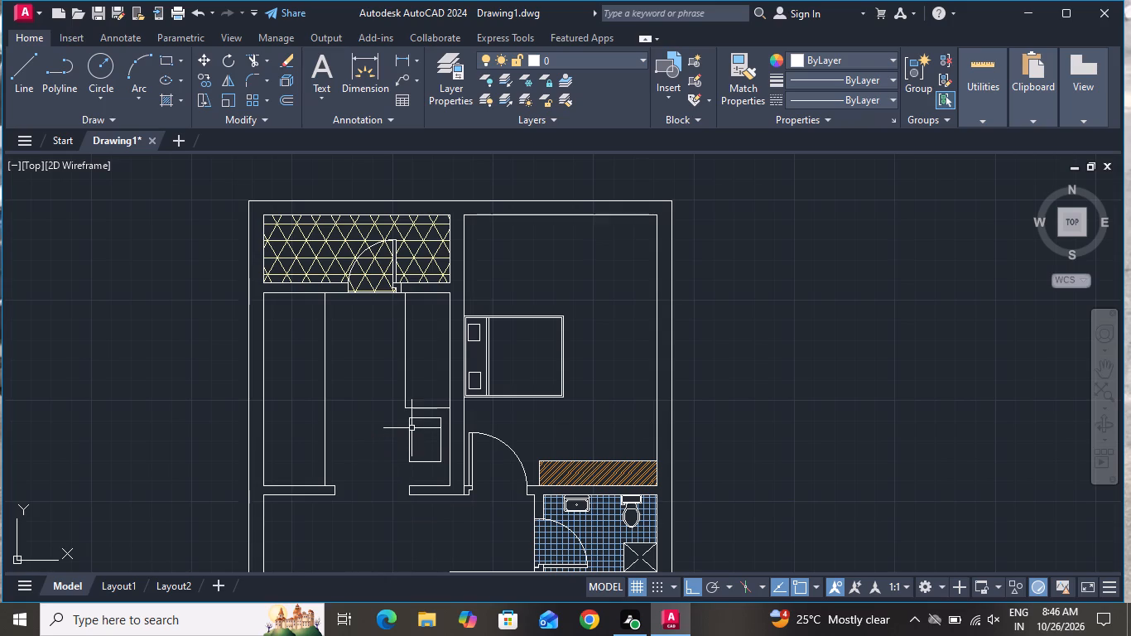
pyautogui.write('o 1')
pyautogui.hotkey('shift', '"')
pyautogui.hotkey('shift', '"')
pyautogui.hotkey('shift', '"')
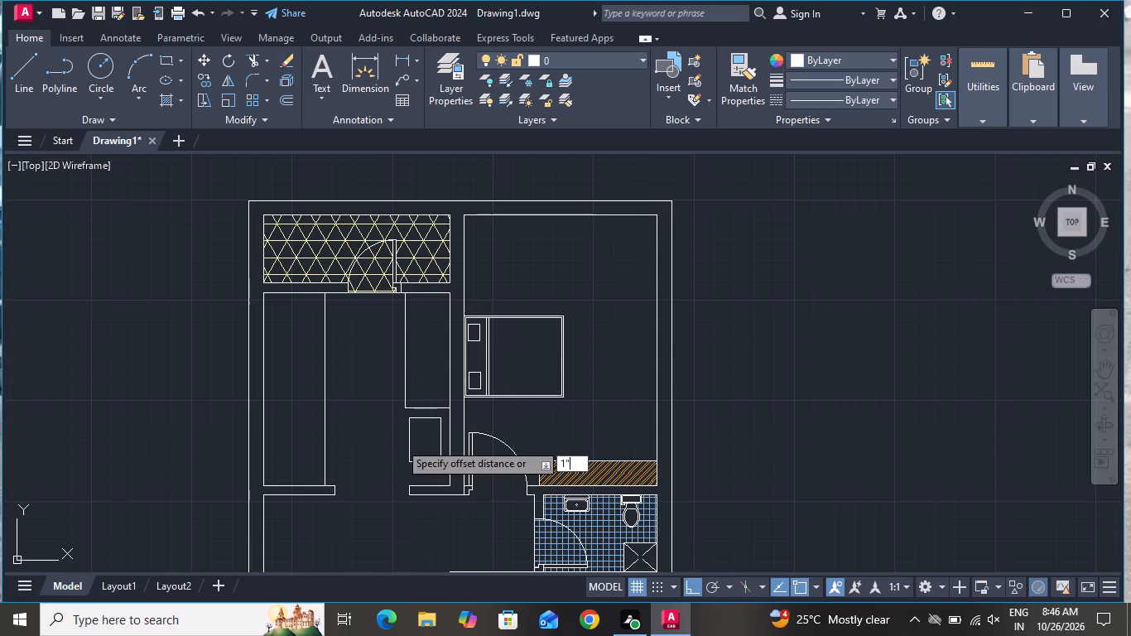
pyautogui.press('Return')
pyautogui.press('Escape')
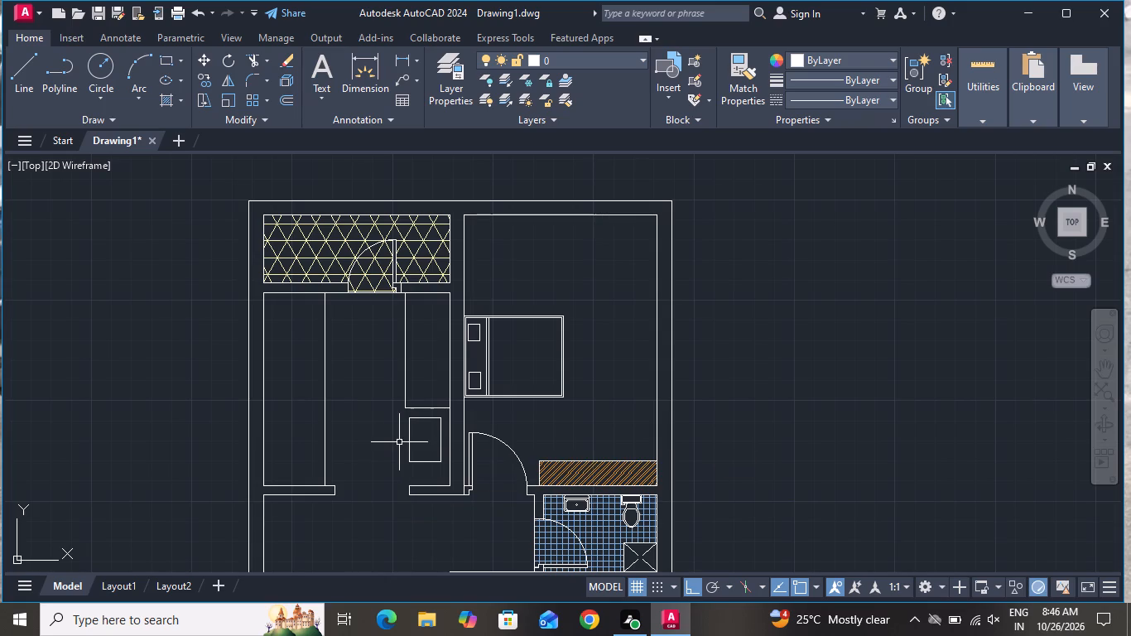
# Offset the new rectangle outward by 1" to form a double outline.
pyautogui.write('o')
pyautogui.press('space')
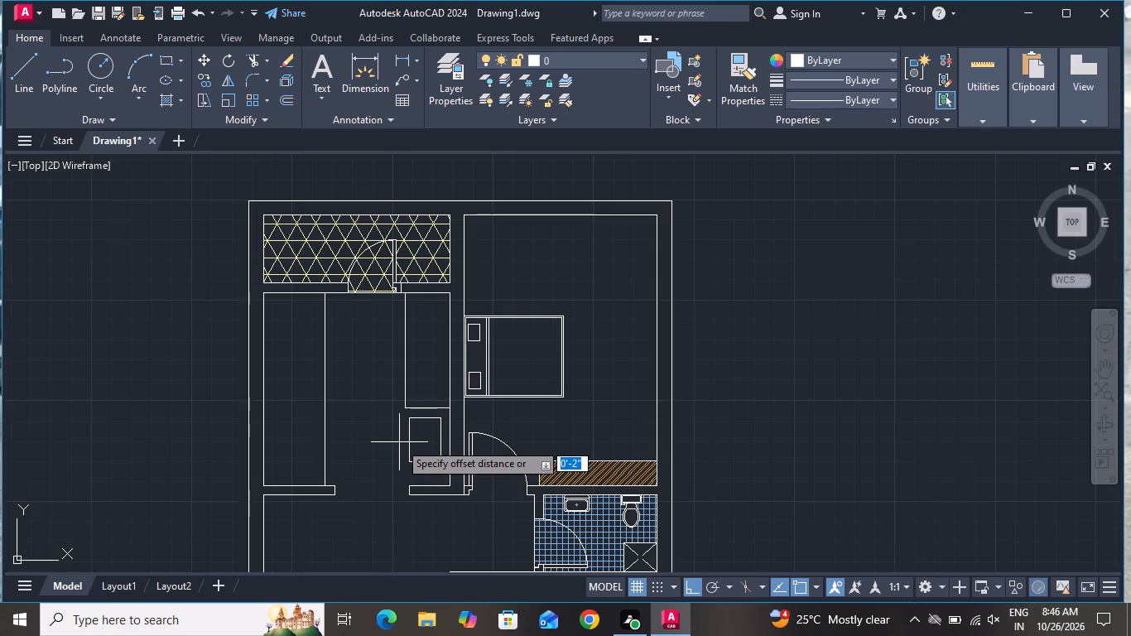
pyautogui.press('1')
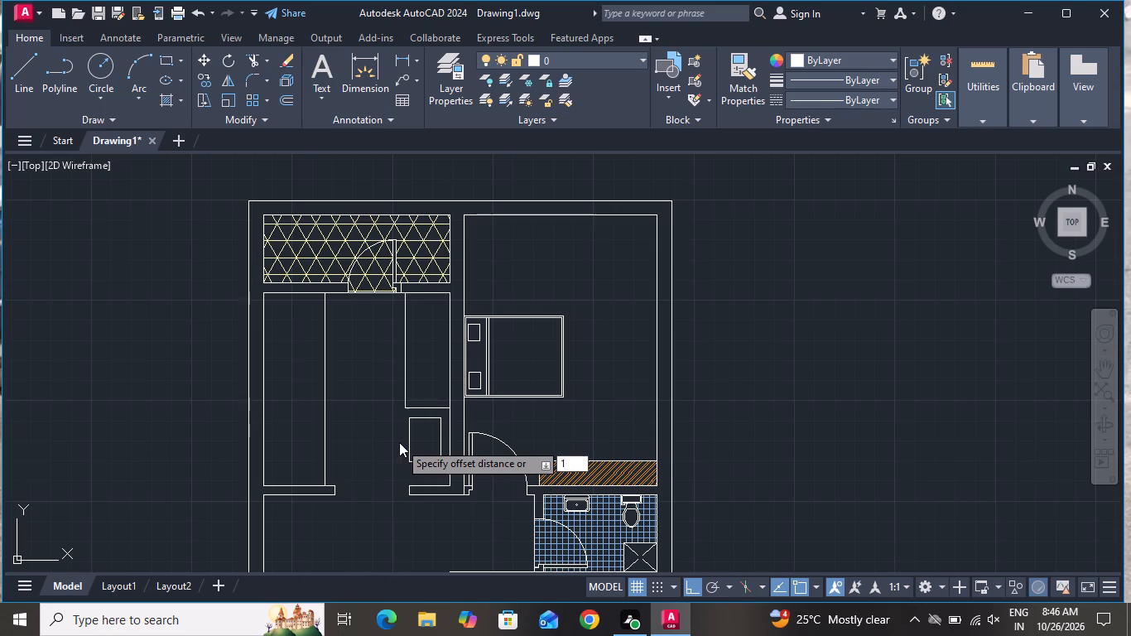
pyautogui.hotkey('shift', '"')
pyautogui.press('Return')
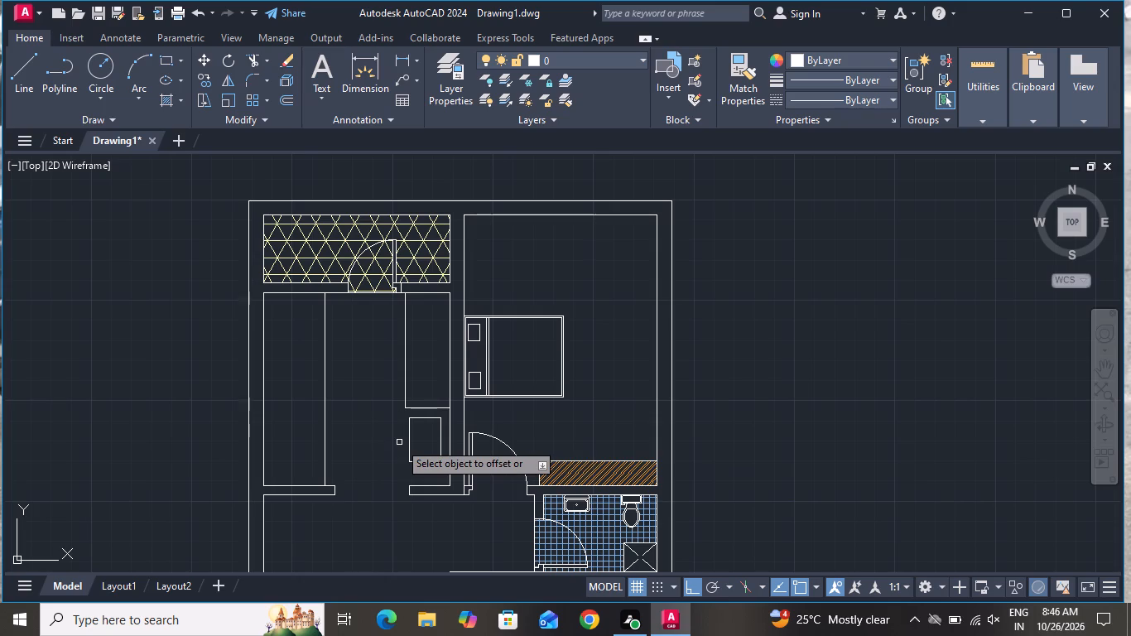
pyautogui.scroll(2, 424, 431)
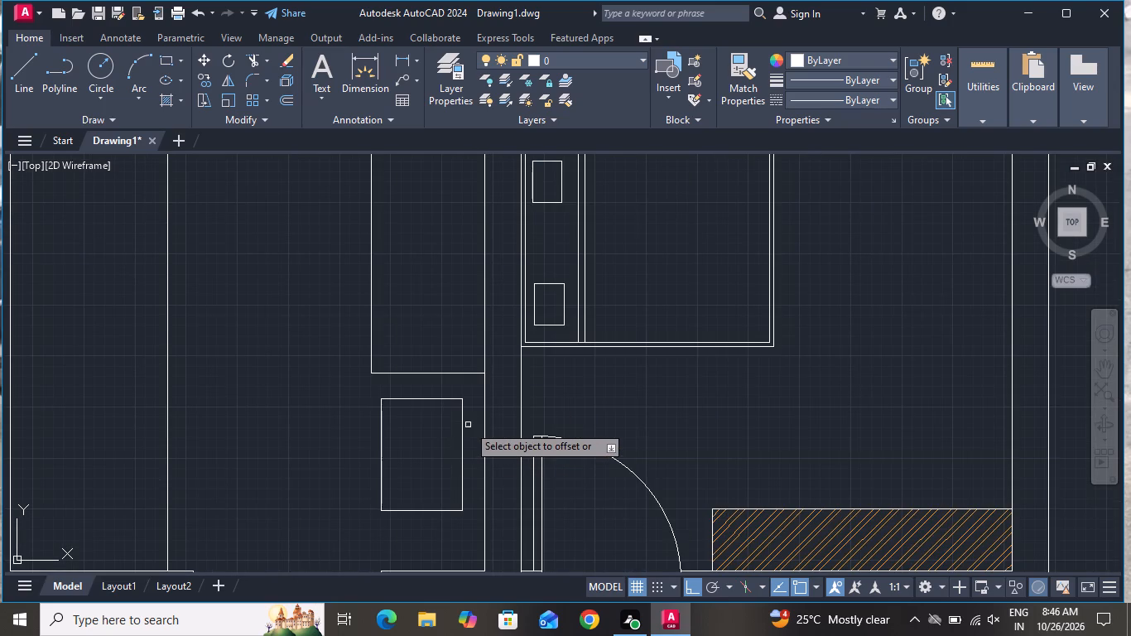
pyautogui.click(460, 437)
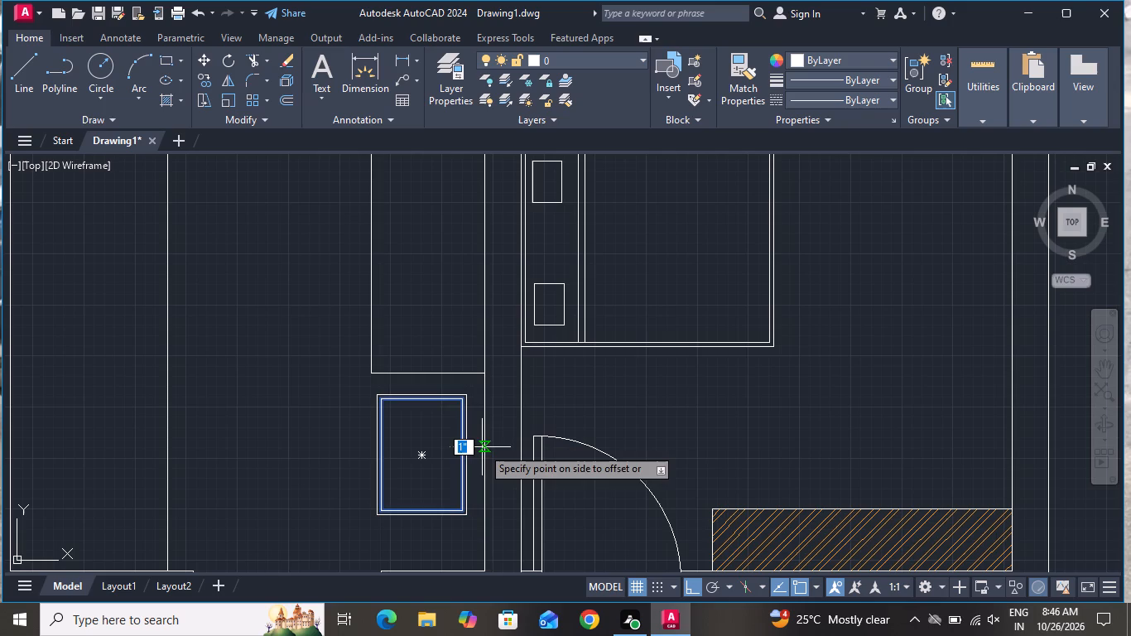
pyautogui.click(482, 447)
pyautogui.rightClick(407, 449)
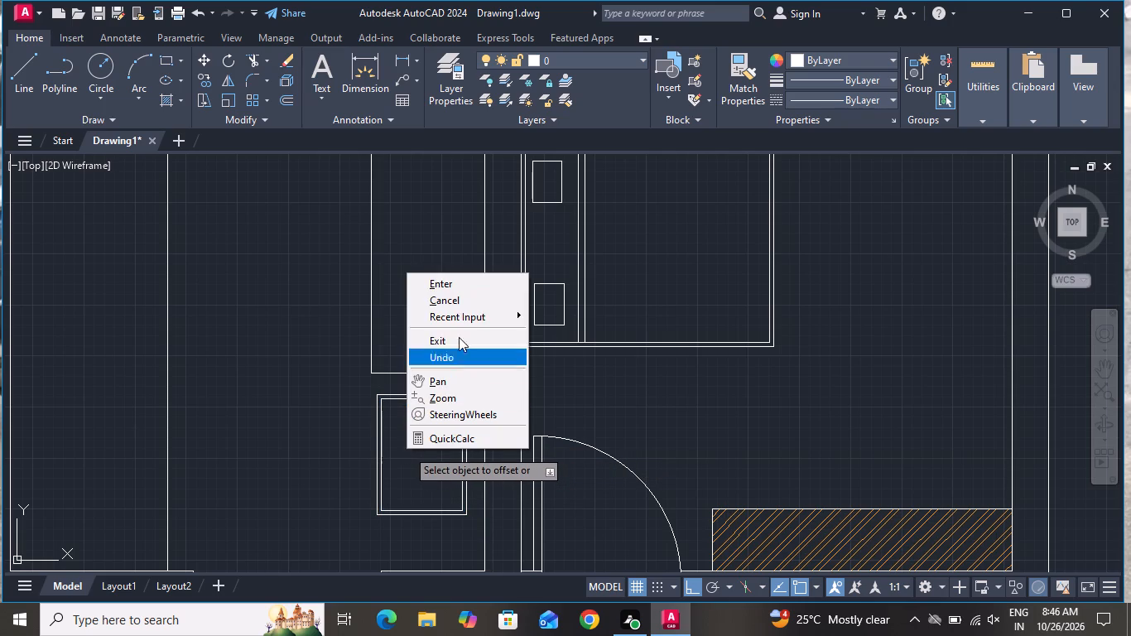
pyautogui.click(475, 301)
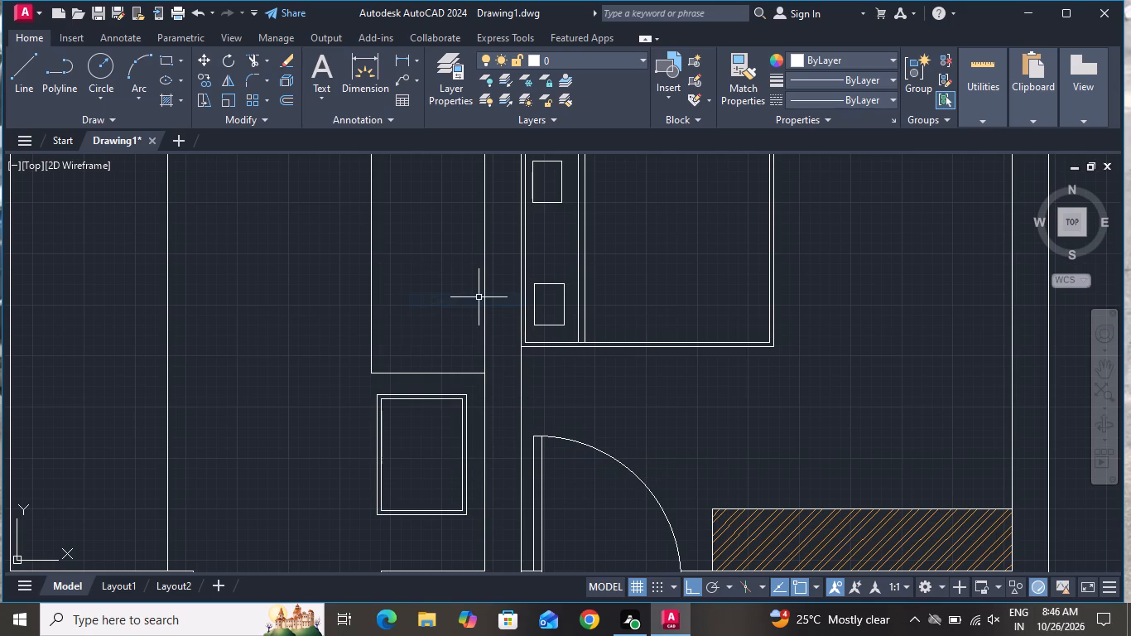
# Draw a narrow rectangle about 2" wide and 1'-4" tall on the double outline's left outer edge, starting at its lower-left corner.
pyautogui.click(166, 64)
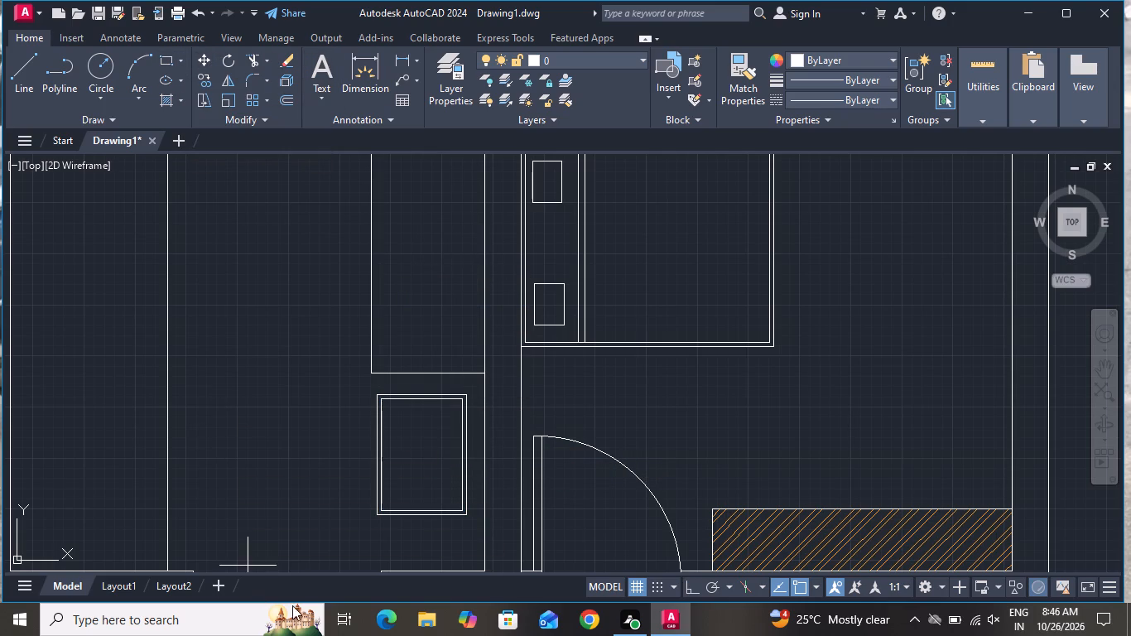
pyautogui.scroll(1, 330, 494)
pyautogui.scroll(1, 391, 534)
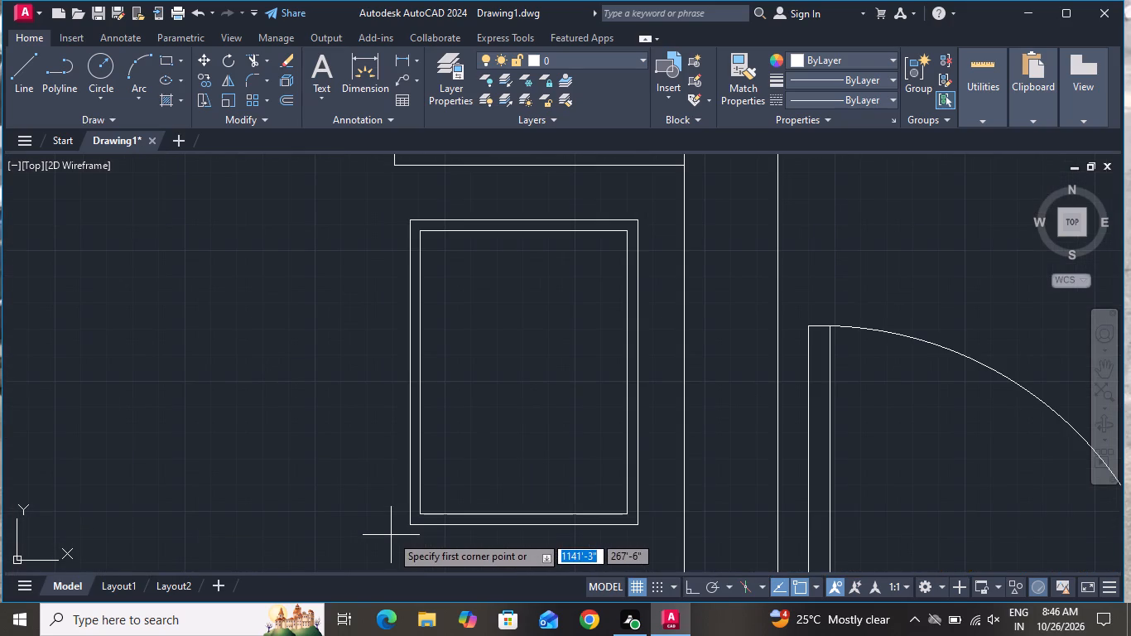
pyautogui.click(408, 523)
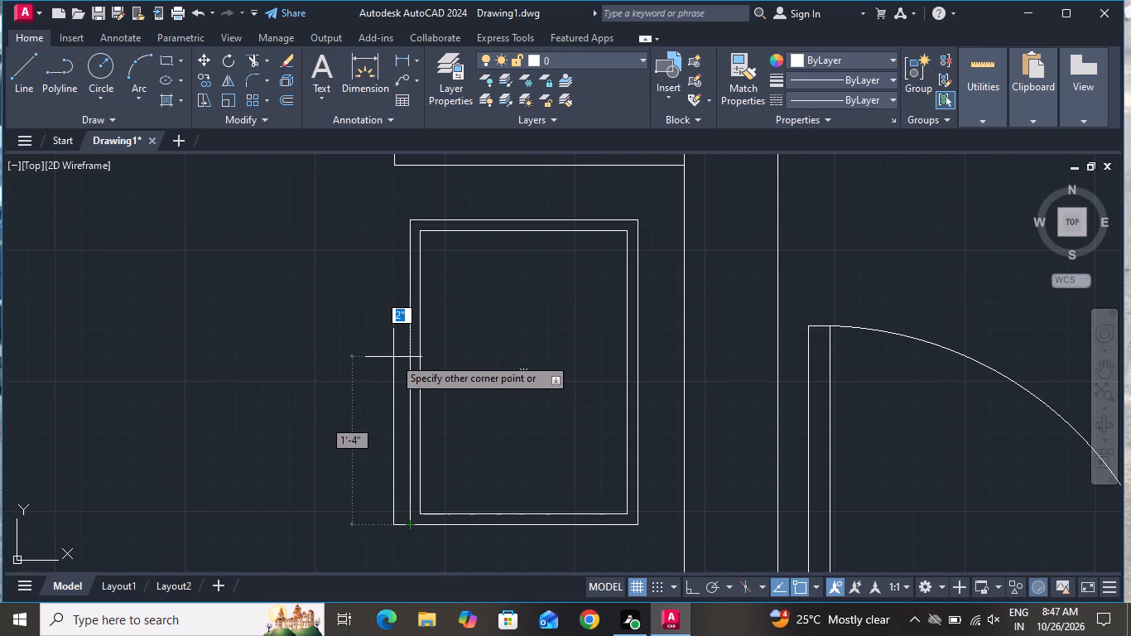
pyautogui.click(393, 357)
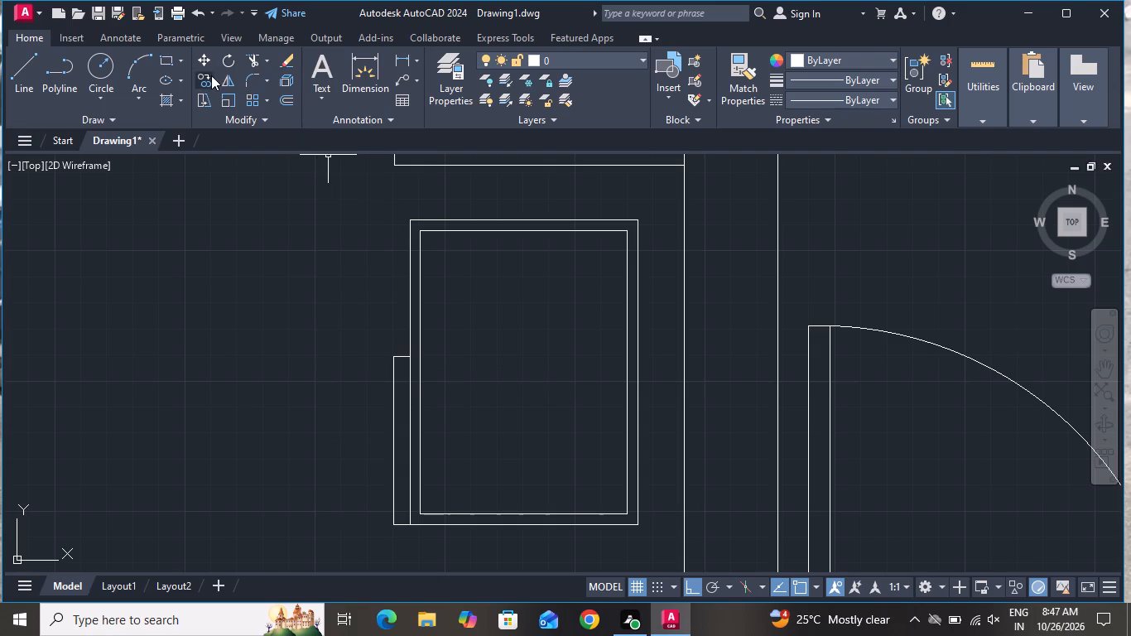
# Draw a thin rectangle about 8" long and 1" thick extending leftward from the double outline's upper-left outer corner.
pyautogui.click(159, 55)
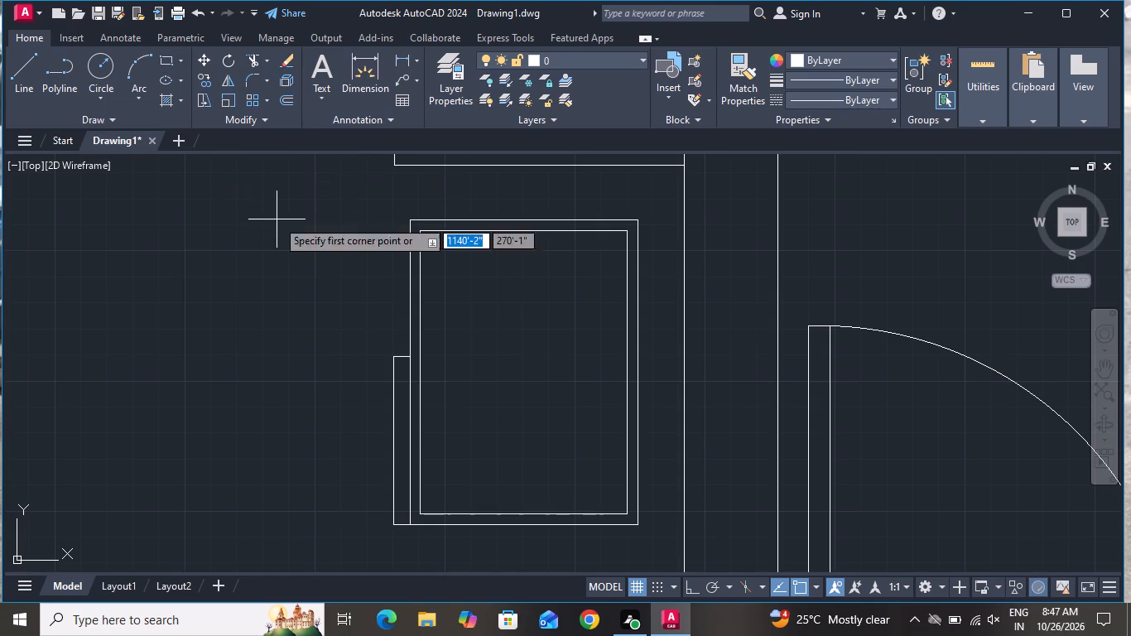
pyautogui.scroll(2, 403, 205)
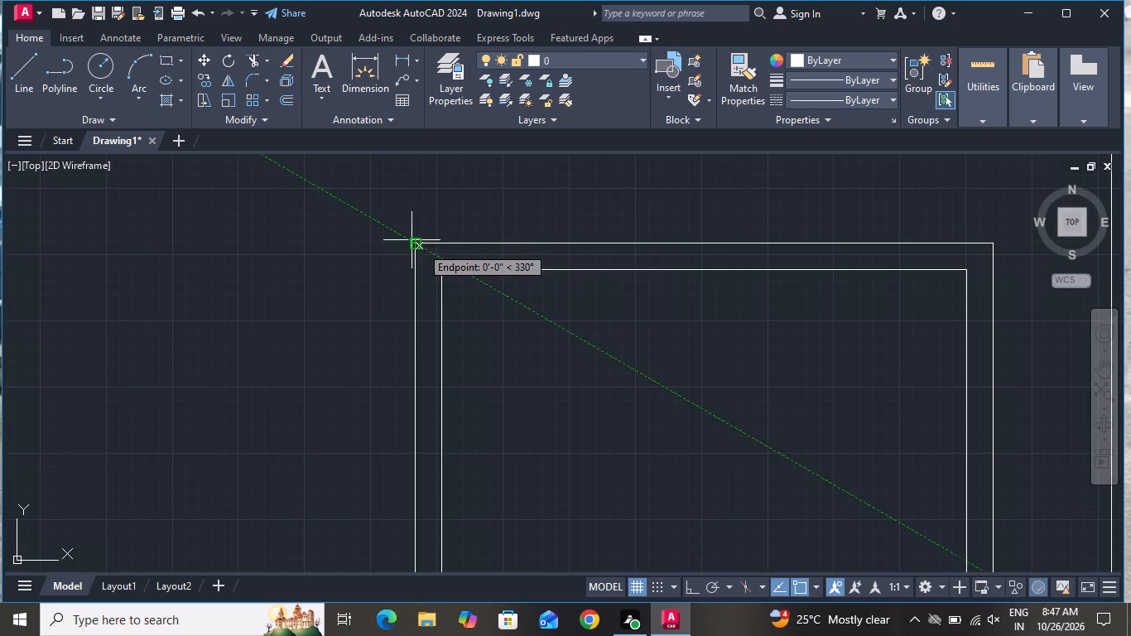
pyautogui.click(410, 241)
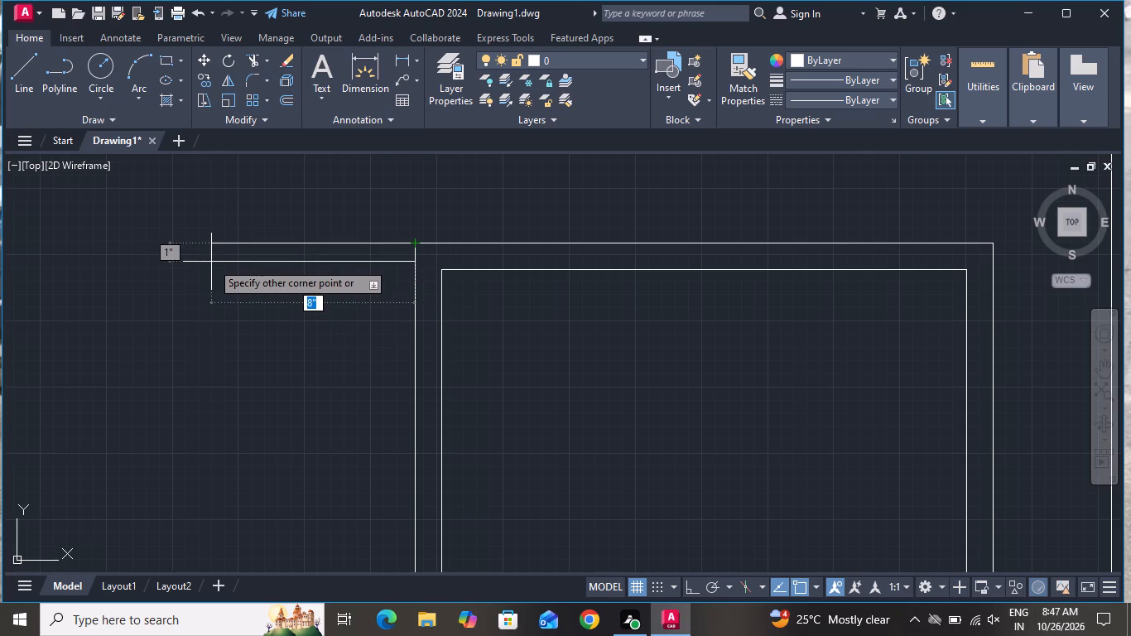
pyautogui.scroll(-1, 211, 262)
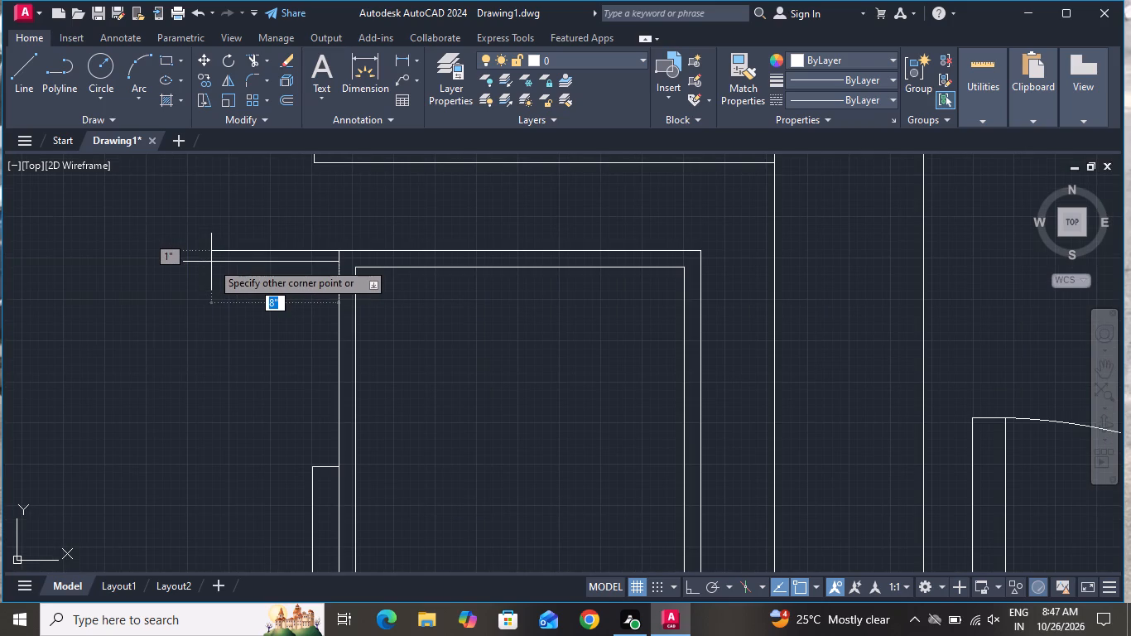
pyautogui.click(211, 262)
# With Ortho off, rotate the thin 8" rectangle about its lower-left corner so it slopes down to the left.
pyautogui.click(296, 237)
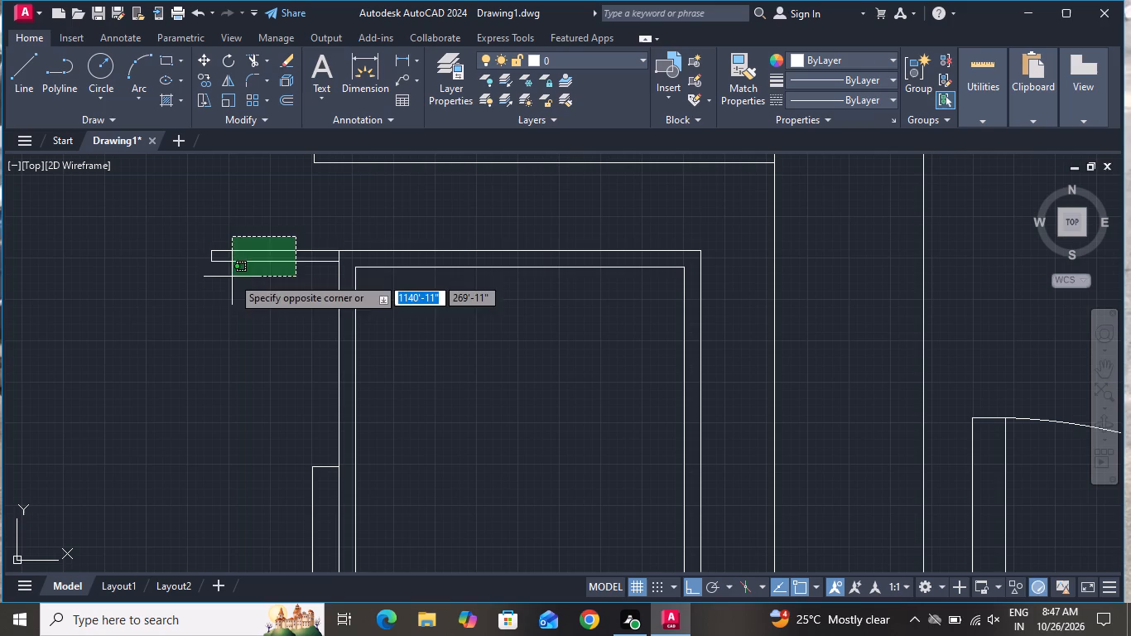
pyautogui.click(221, 284)
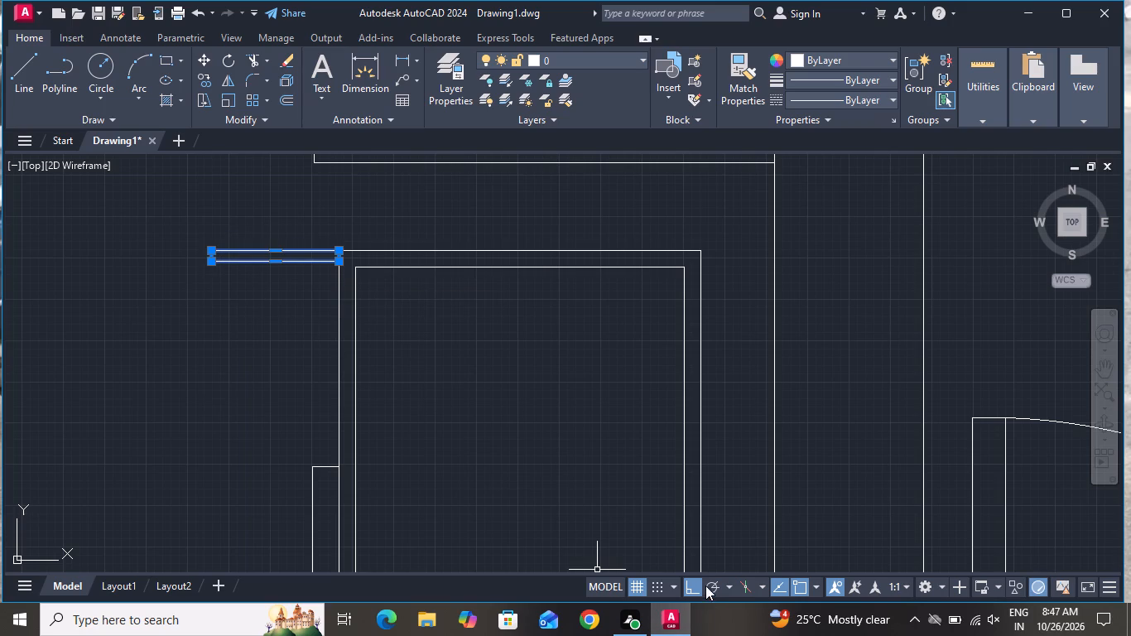
pyautogui.click(695, 584)
pyautogui.click(230, 57)
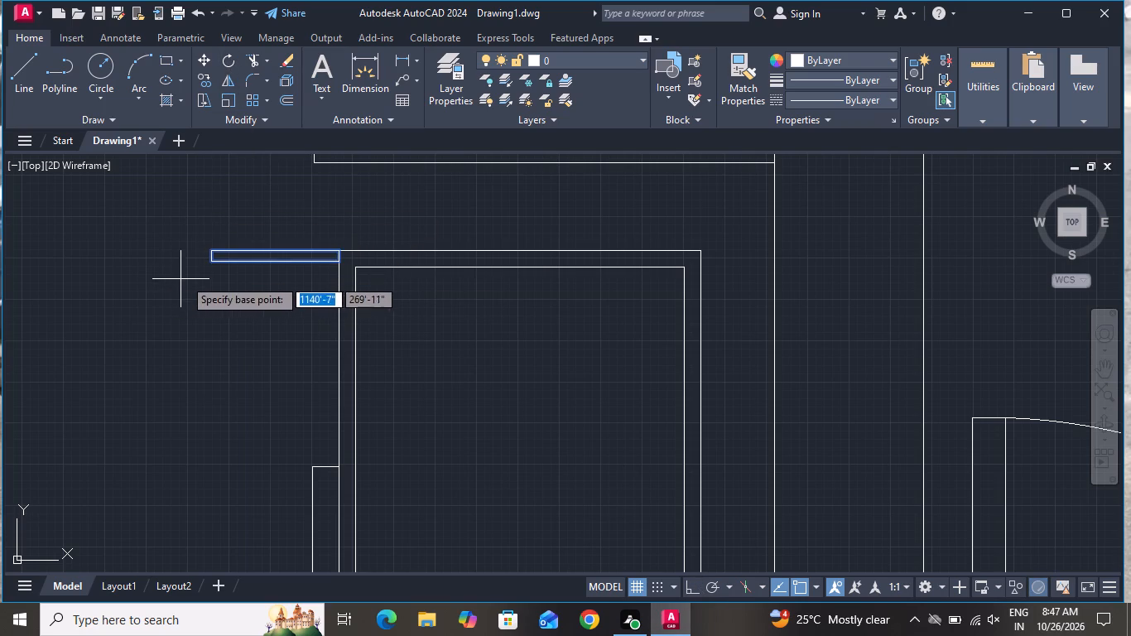
pyautogui.click(213, 266)
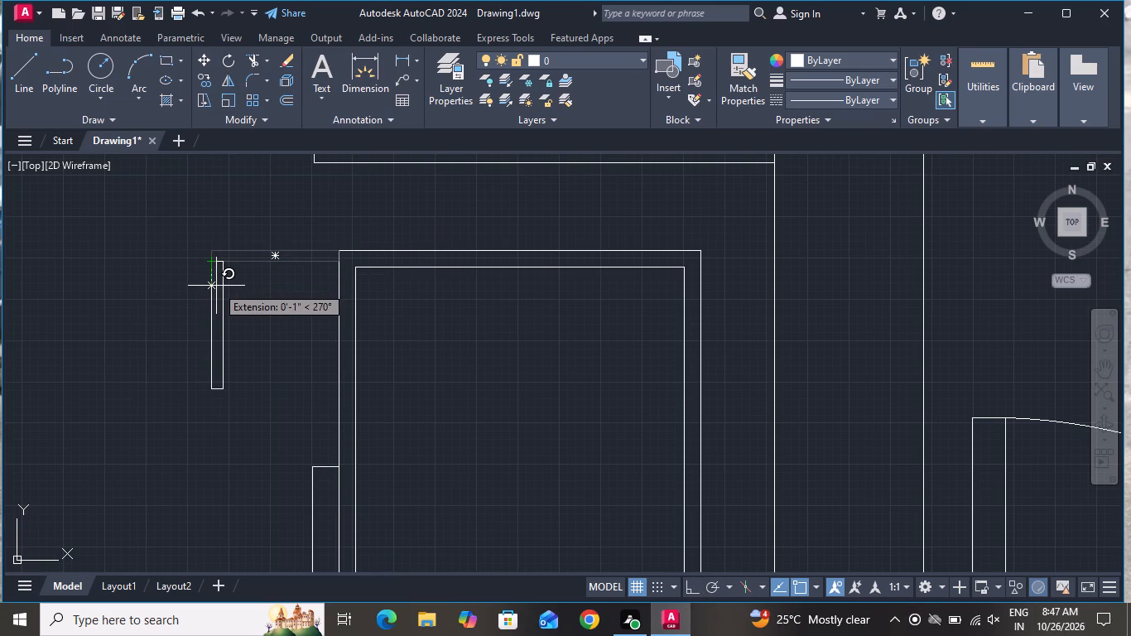
pyautogui.click(193, 269)
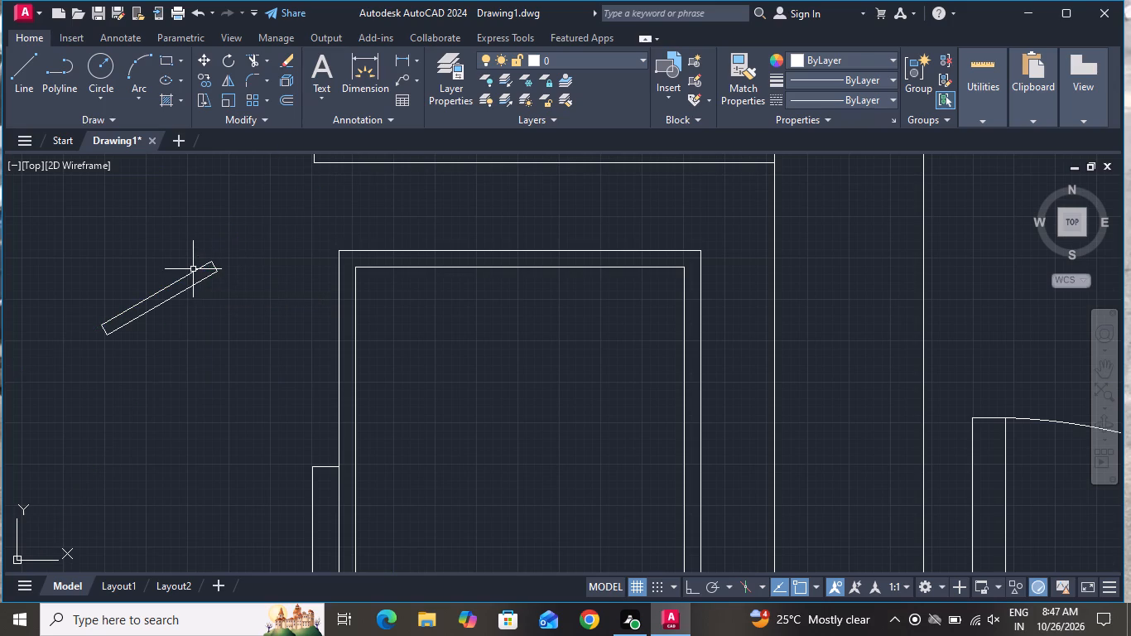
# Move the sloped rectangle so the lower corner of its upper end meets the double outline's upper-left outer corner.
pyautogui.click(227, 251)
pyautogui.click(76, 335)
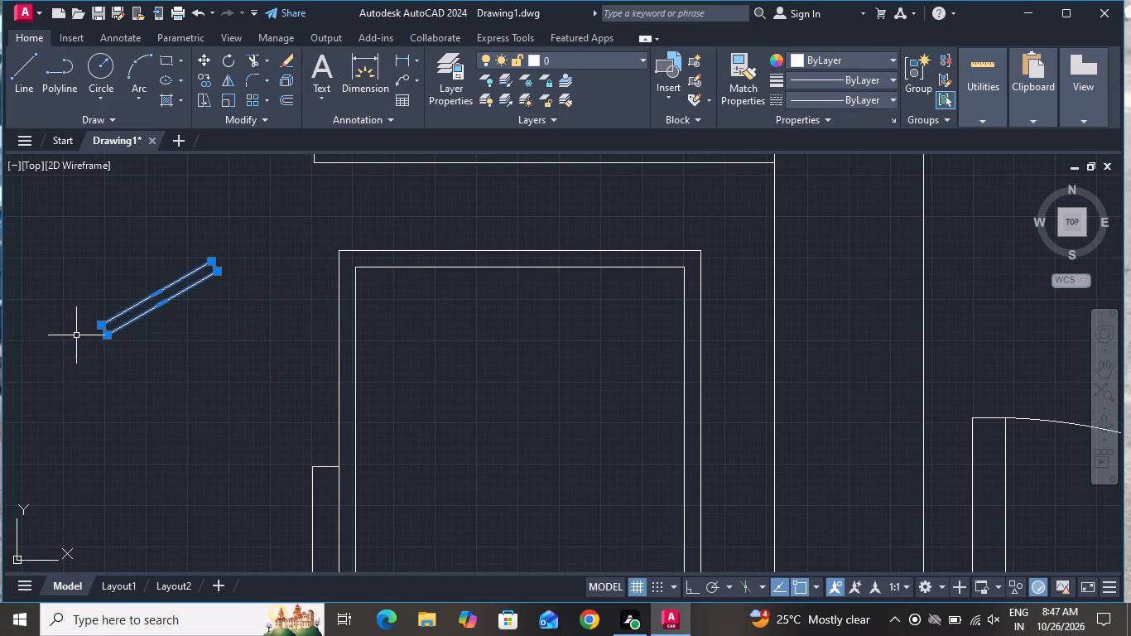
pyautogui.click(209, 63)
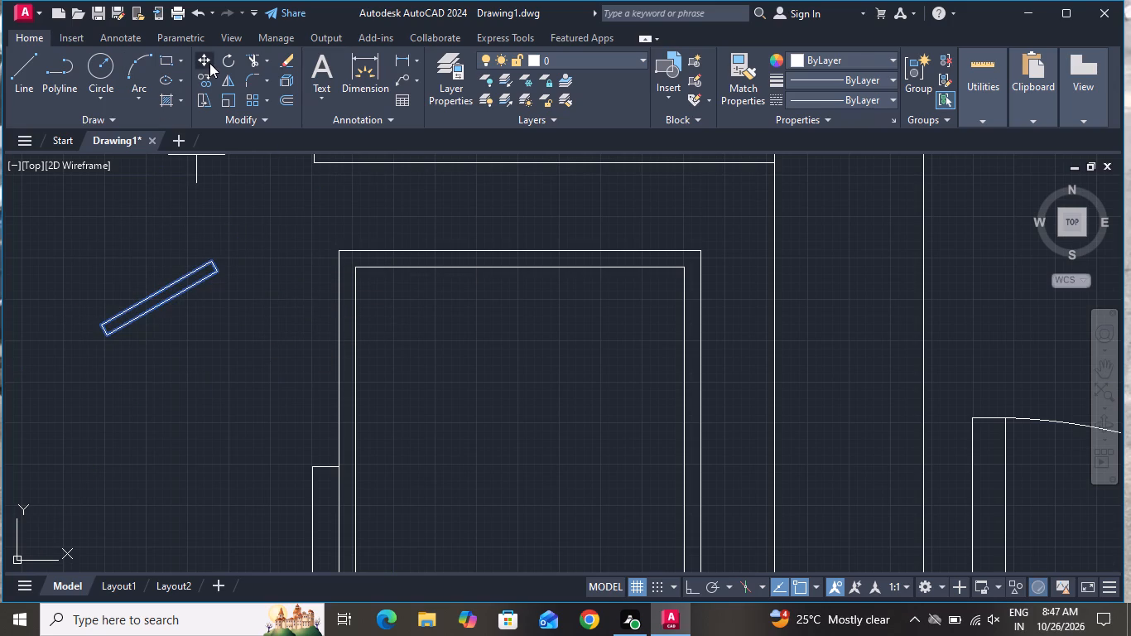
pyautogui.scroll(2, 200, 244)
pyautogui.click(244, 315)
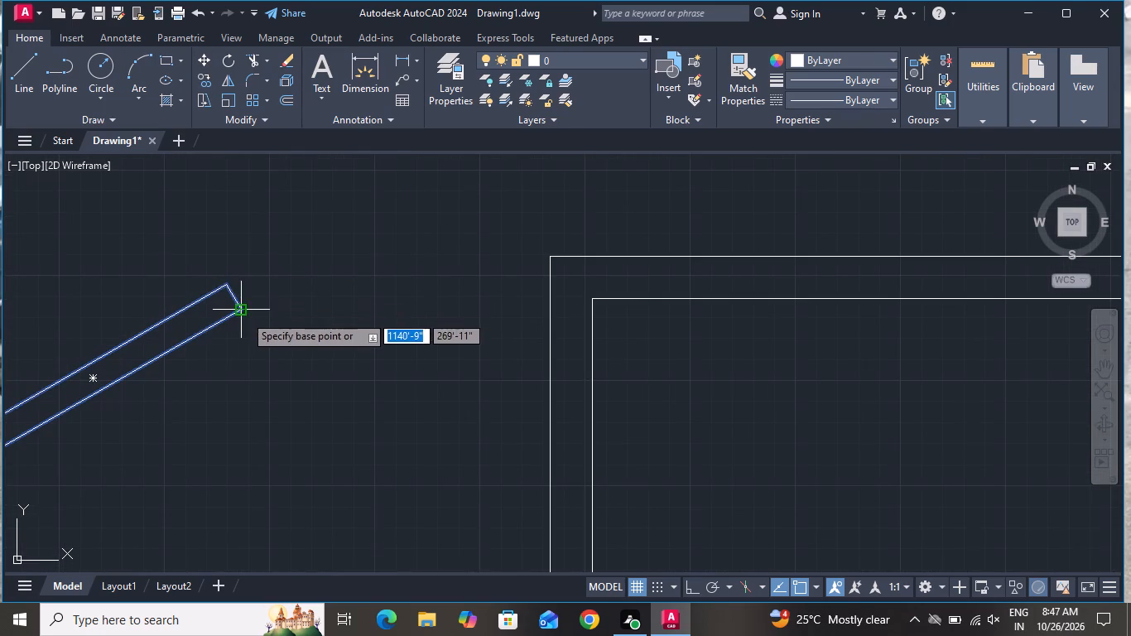
pyautogui.click(551, 261)
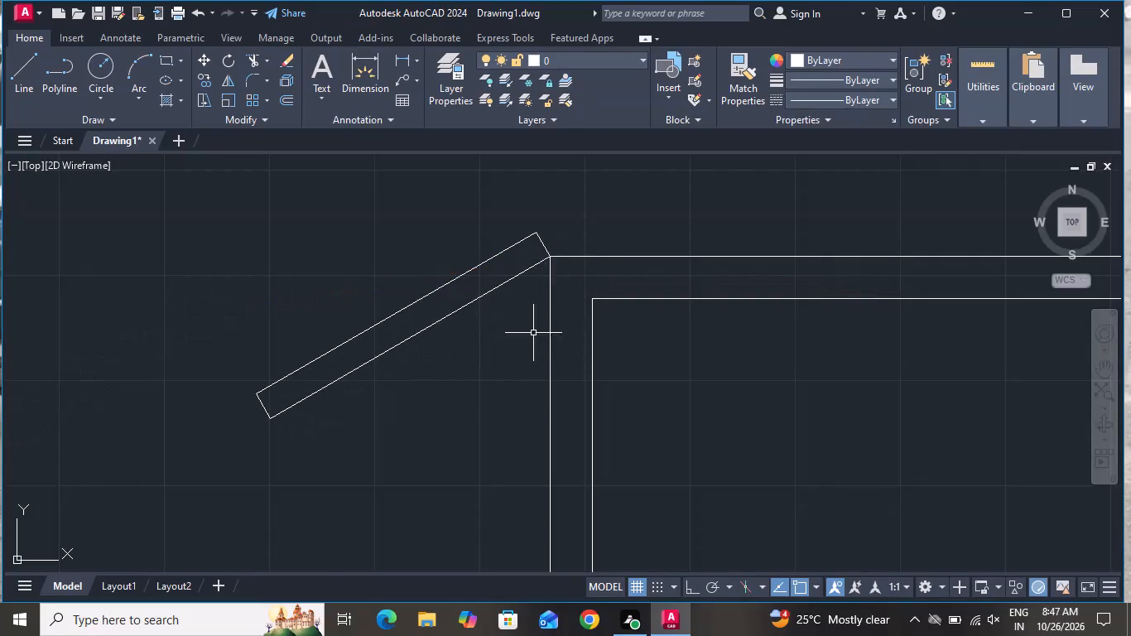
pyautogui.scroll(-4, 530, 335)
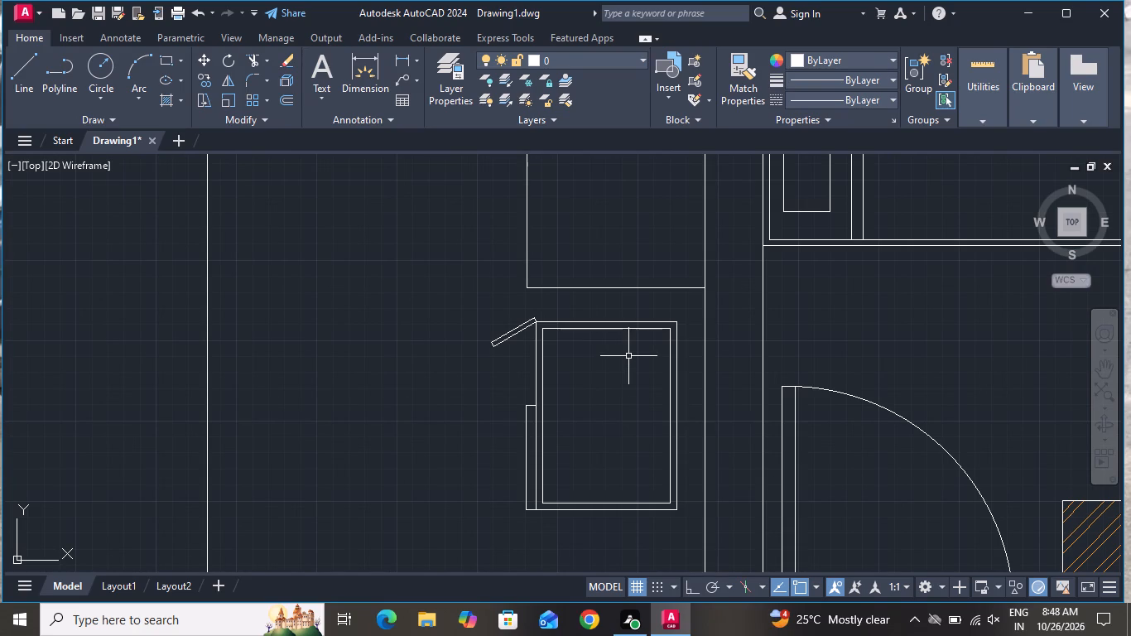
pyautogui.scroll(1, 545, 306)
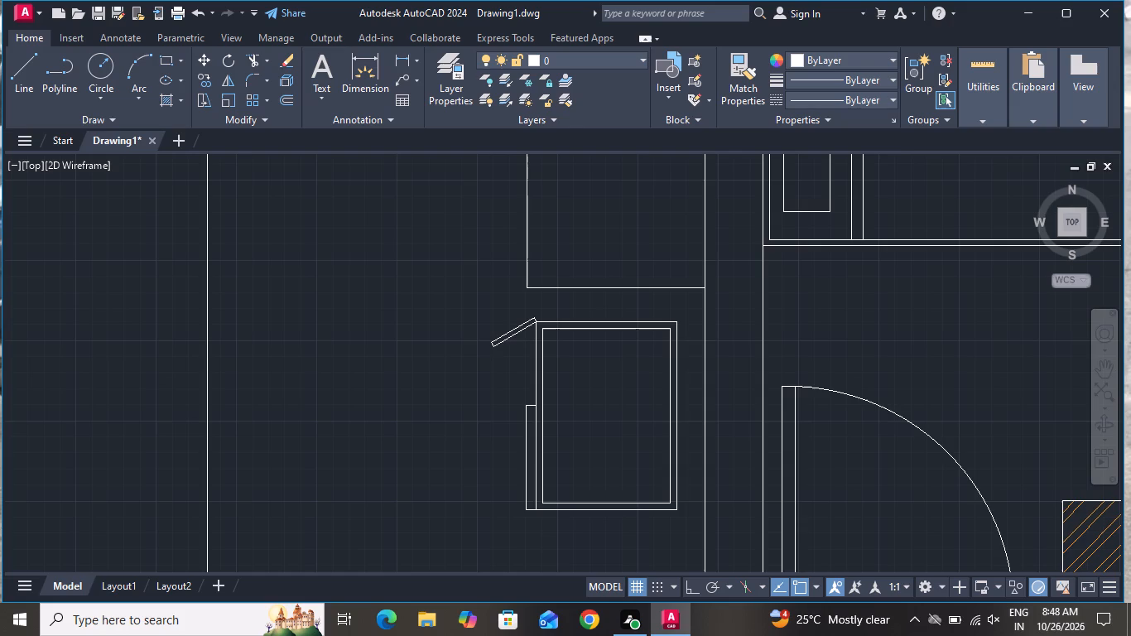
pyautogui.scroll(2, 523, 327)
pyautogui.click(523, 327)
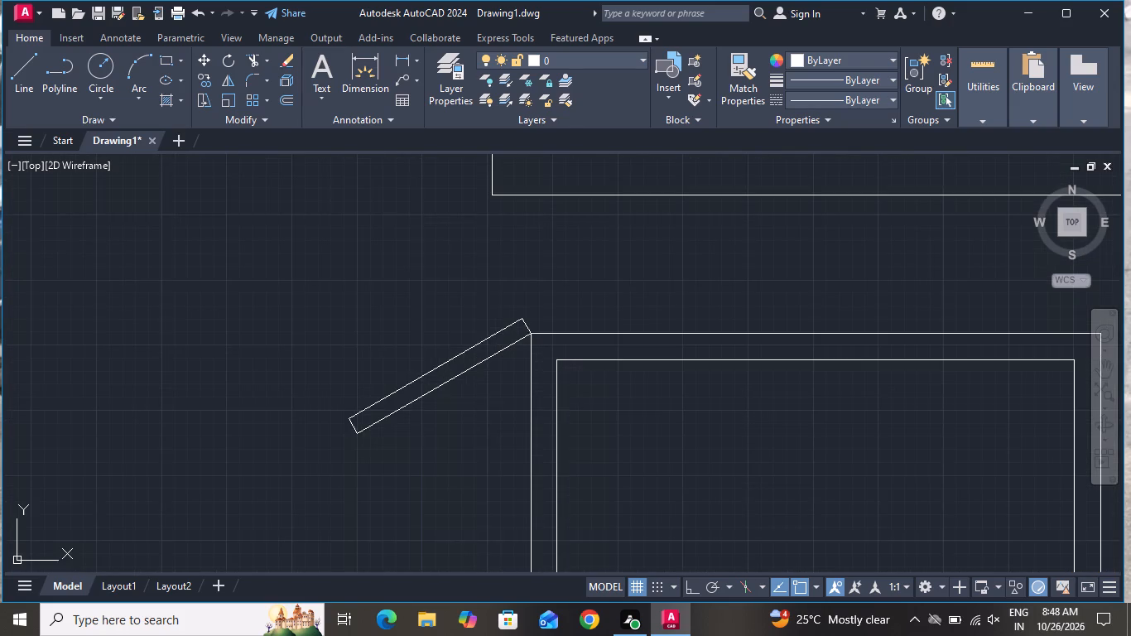
# Delete the sloped rectangle at the double outline's upper-left outer corner.
pyautogui.press('Delete')
# Draw a thin horizontal rectangle about 11" long and 1" thick in the empty space left of the double outline.
pyautogui.click(161, 61)
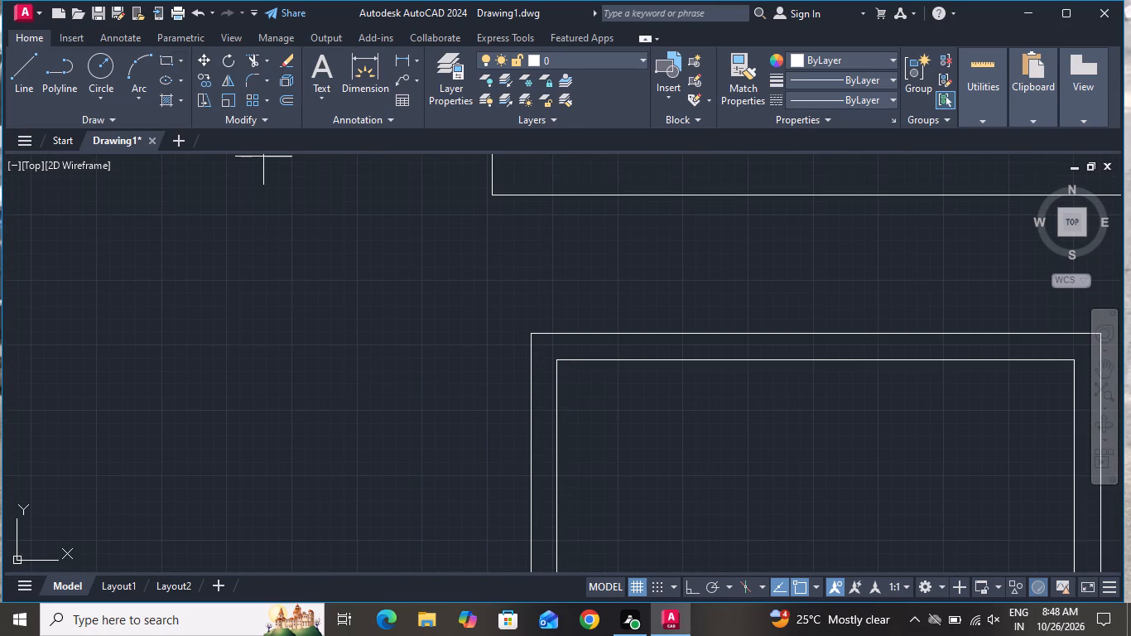
pyautogui.click(100, 320)
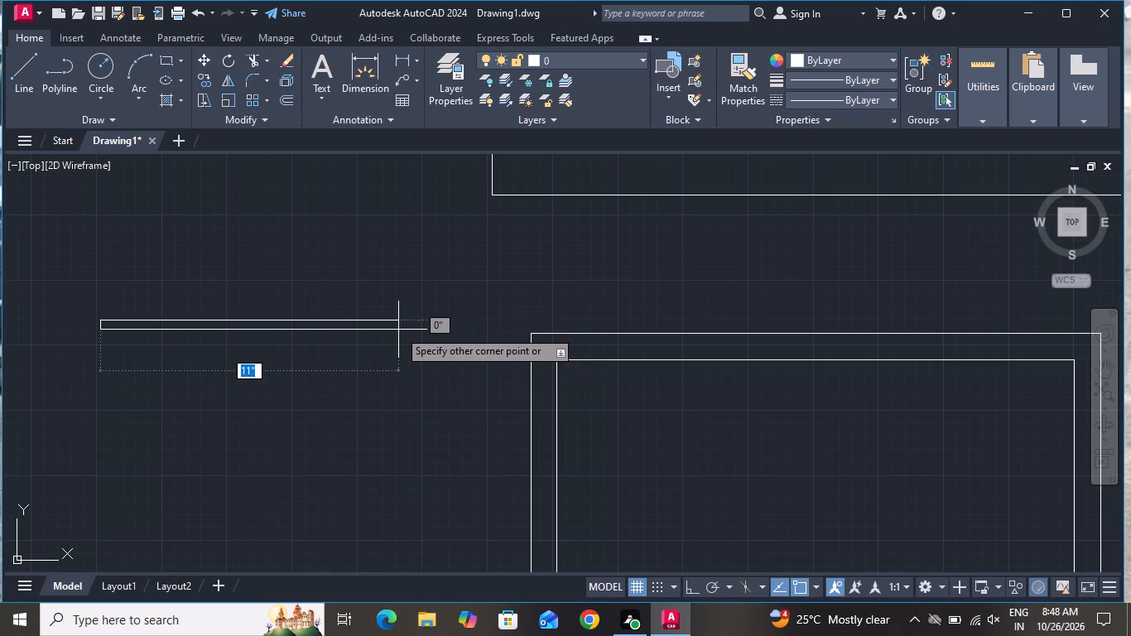
pyautogui.click(378, 339)
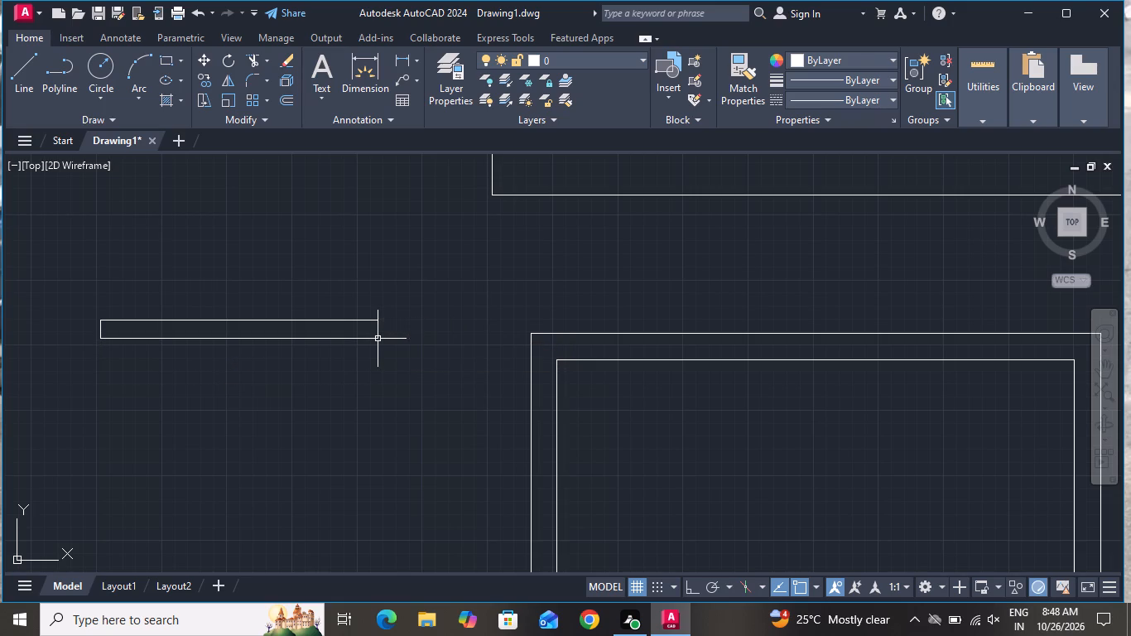
# Rotate the thin rectangle about its upper-right corner so it slopes down to the left.
pyautogui.click(381, 304)
pyautogui.click(329, 349)
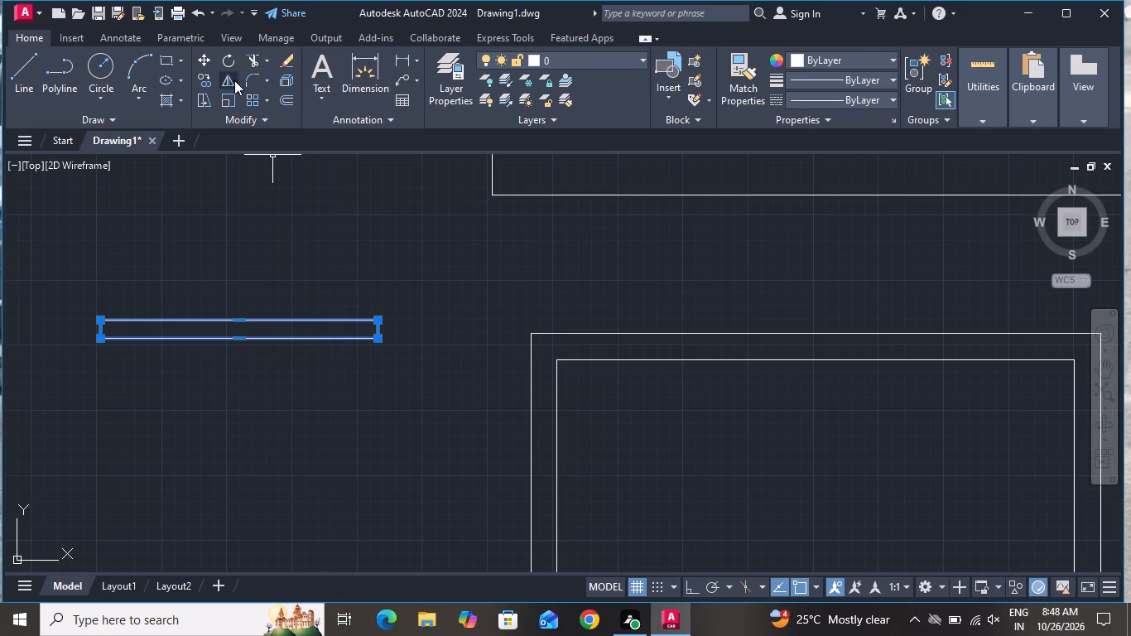
pyautogui.click(232, 63)
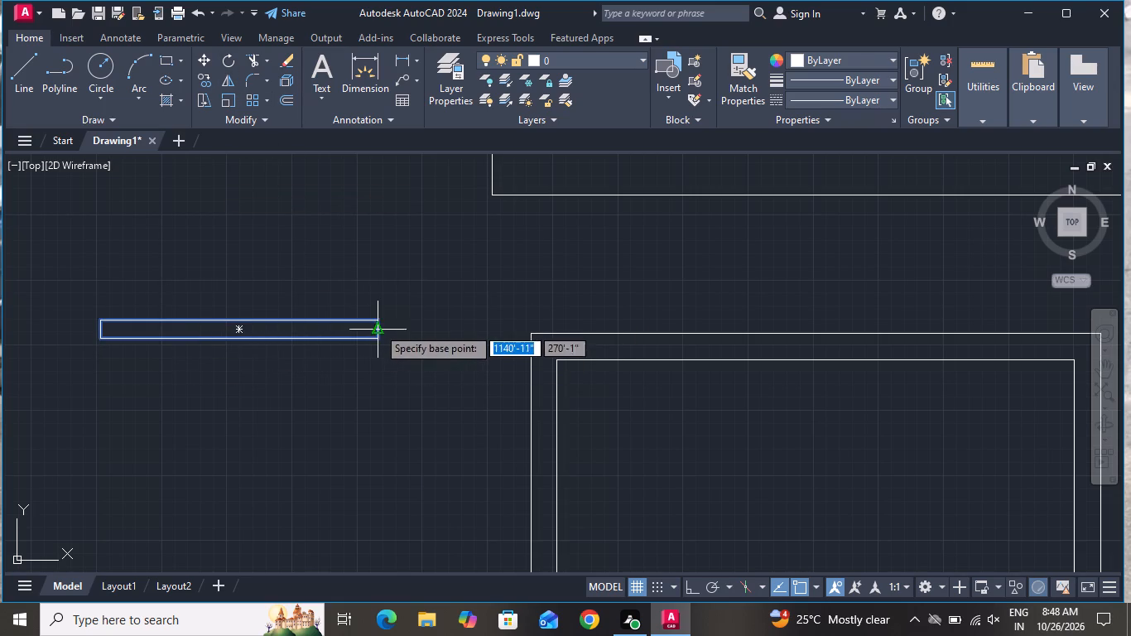
pyautogui.click(376, 320)
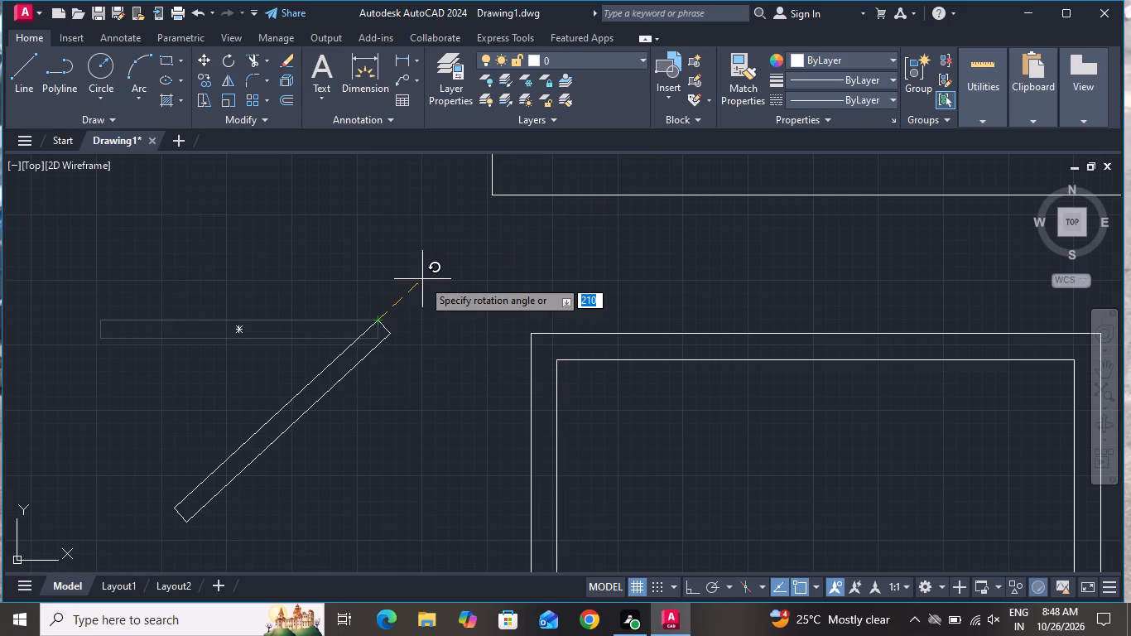
pyautogui.click(422, 279)
# Move the sloped rectangle so the lower corner of its upper end meets the double outline's upper-left outer corner.
pyautogui.click(422, 283)
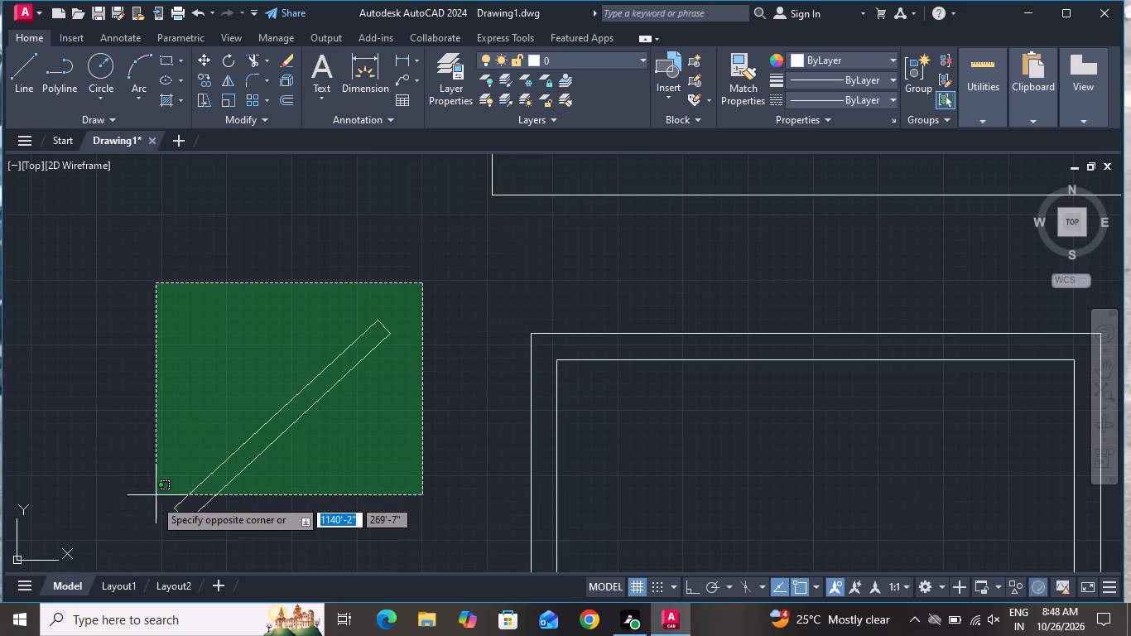
pyautogui.click(135, 524)
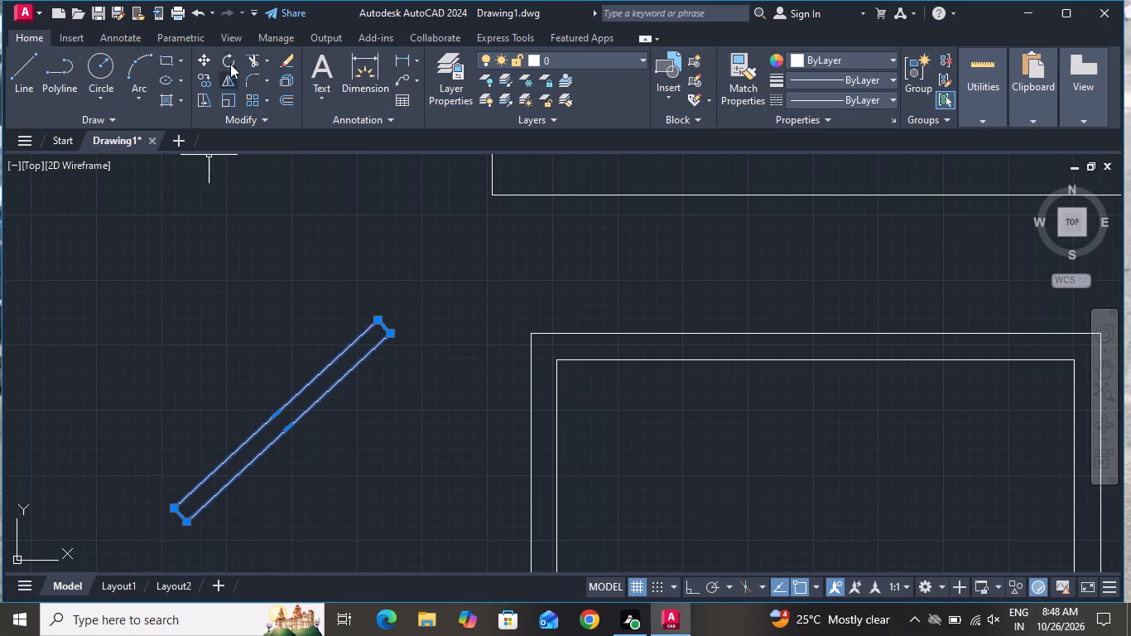
pyautogui.click(209, 57)
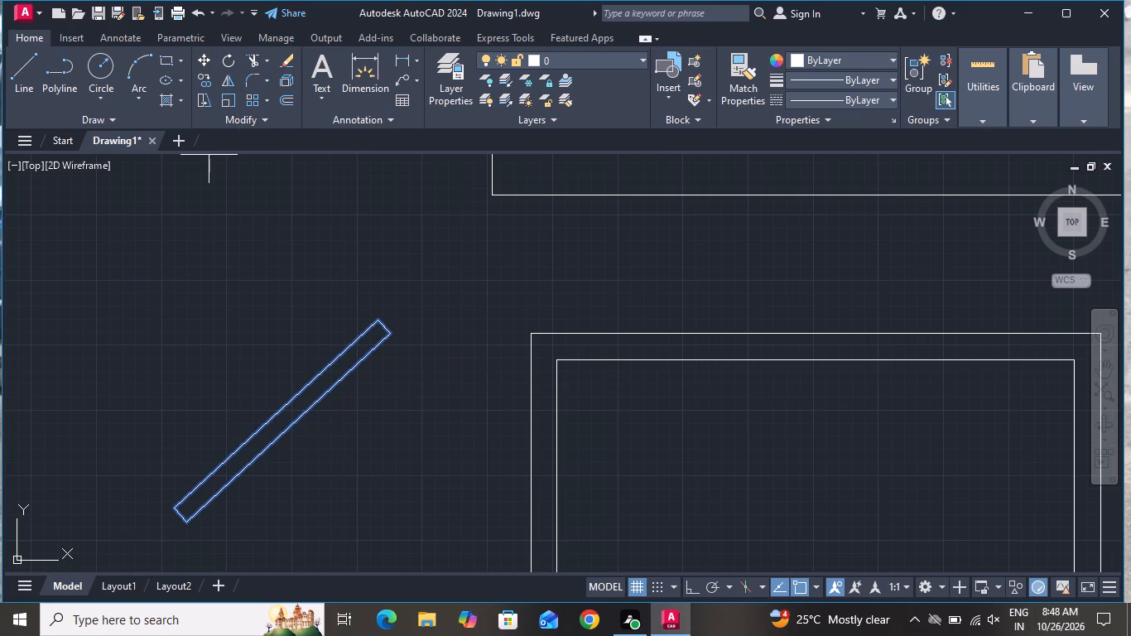
pyautogui.click(396, 334)
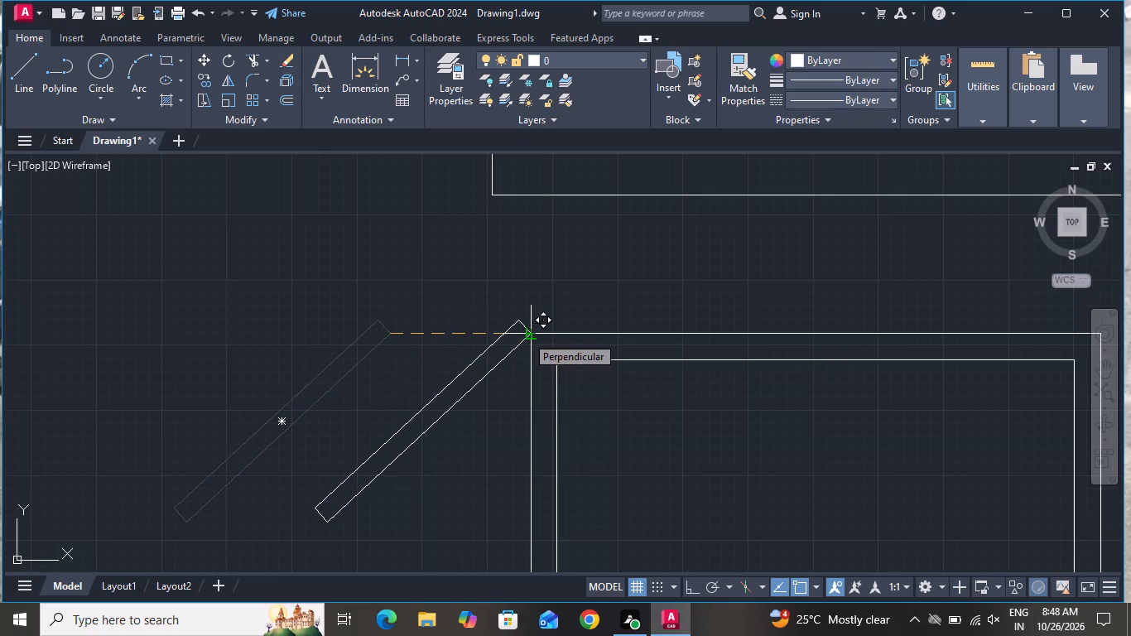
pyautogui.click(526, 335)
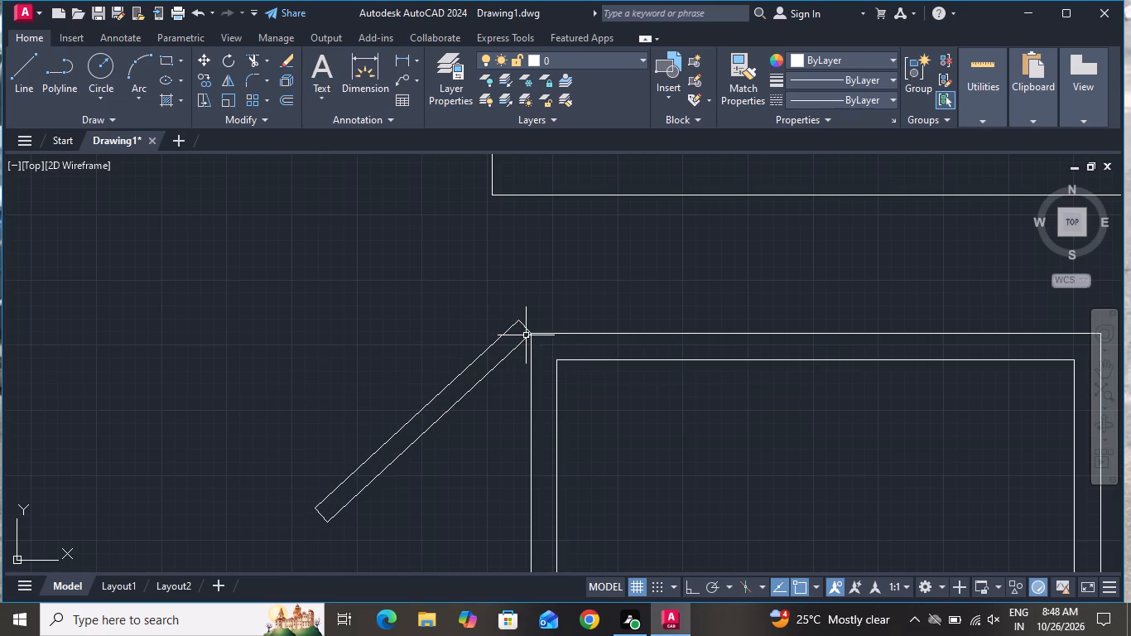
# Draw a rectangle about 1'-1" wide and 1'-9" tall inside the long strip directly above the double-outlined fixture.
pyautogui.scroll(-3, 532, 321)
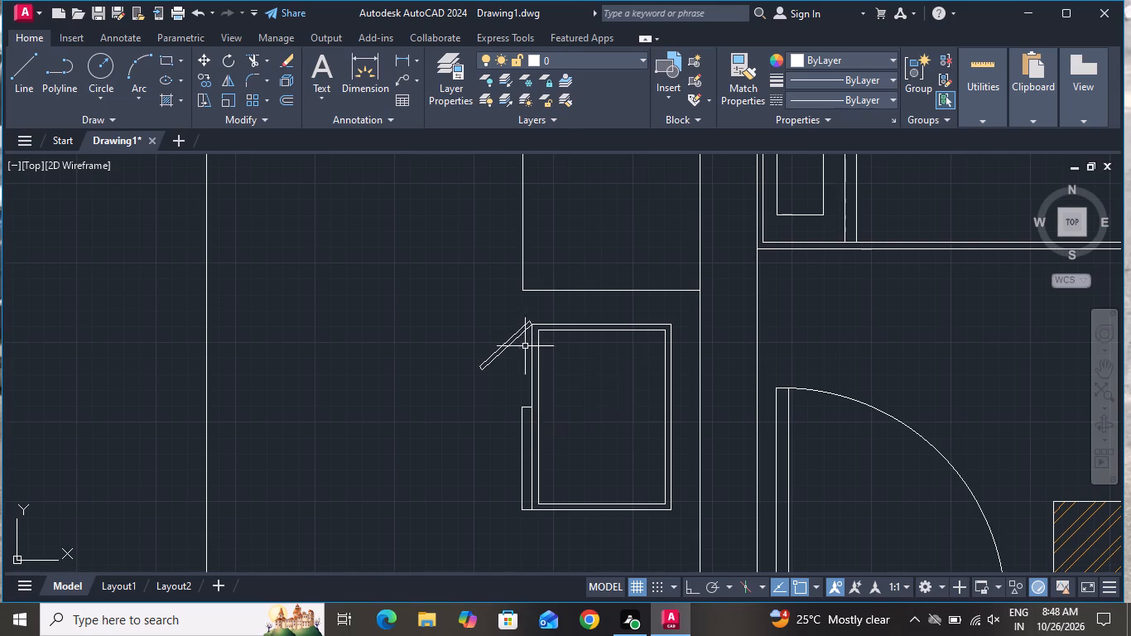
pyautogui.scroll(-2, 525, 349)
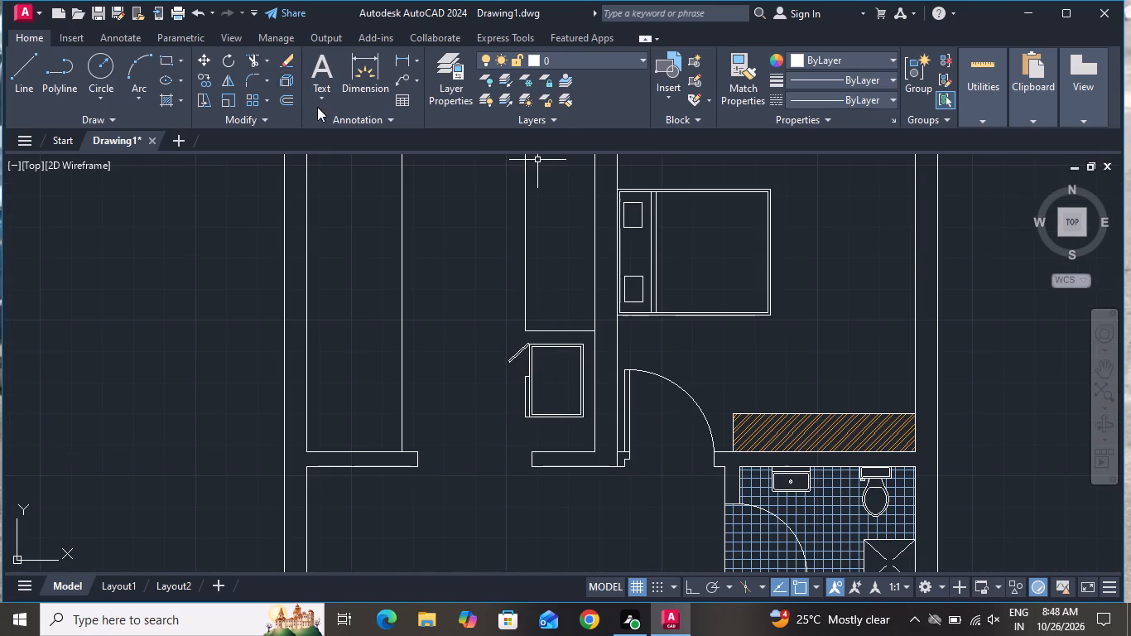
pyautogui.click(163, 60)
pyautogui.scroll(-1, 271, 273)
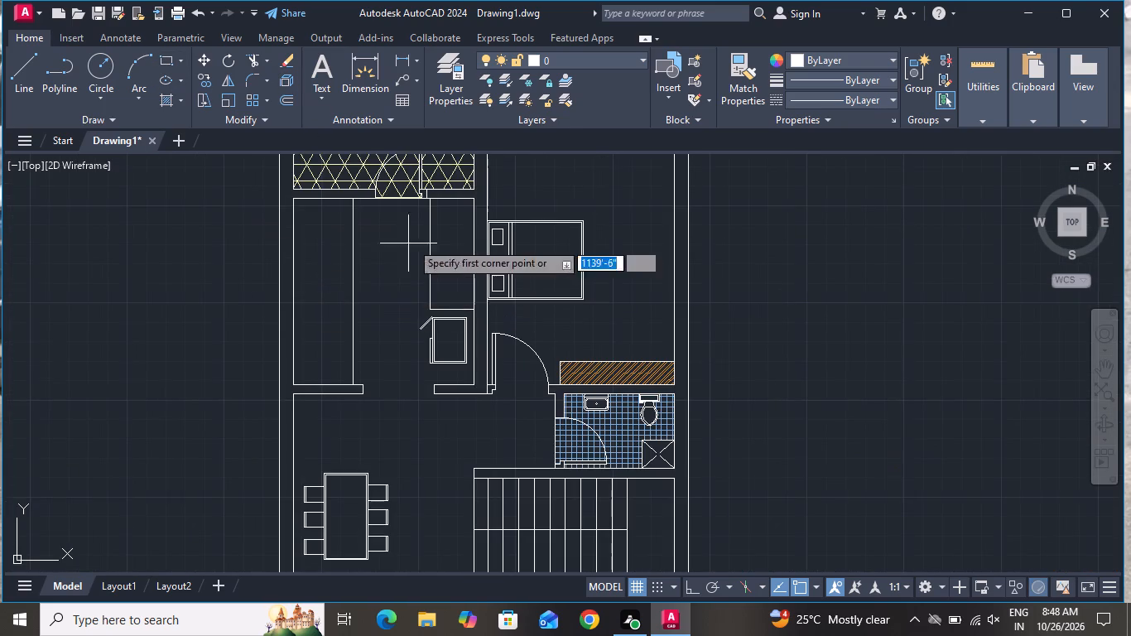
pyautogui.scroll(2, 452, 234)
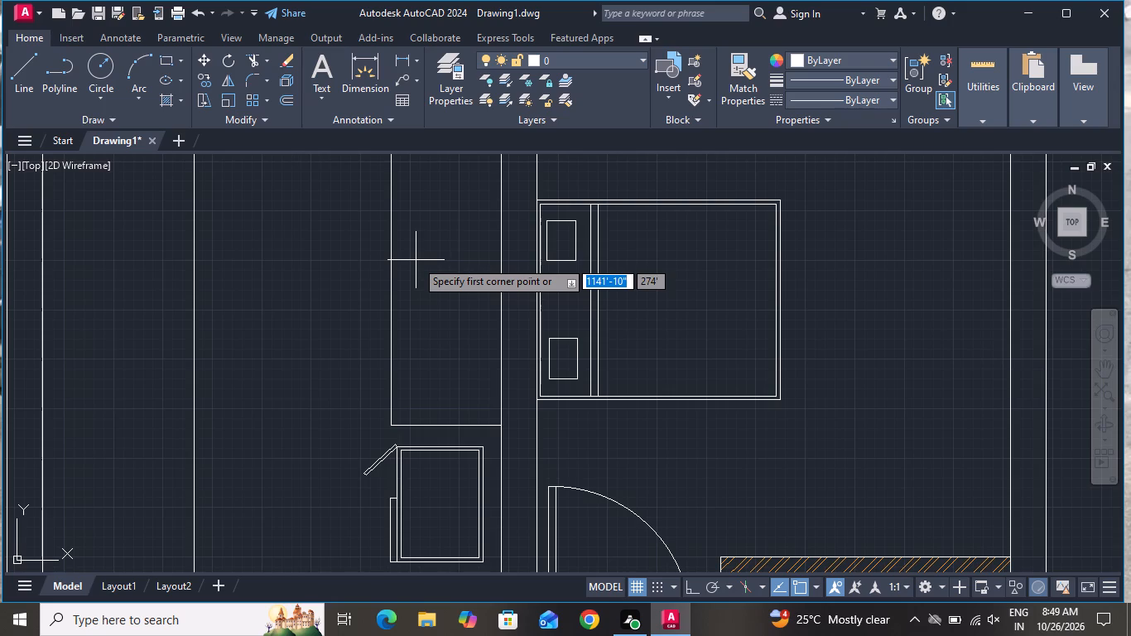
pyautogui.click(421, 262)
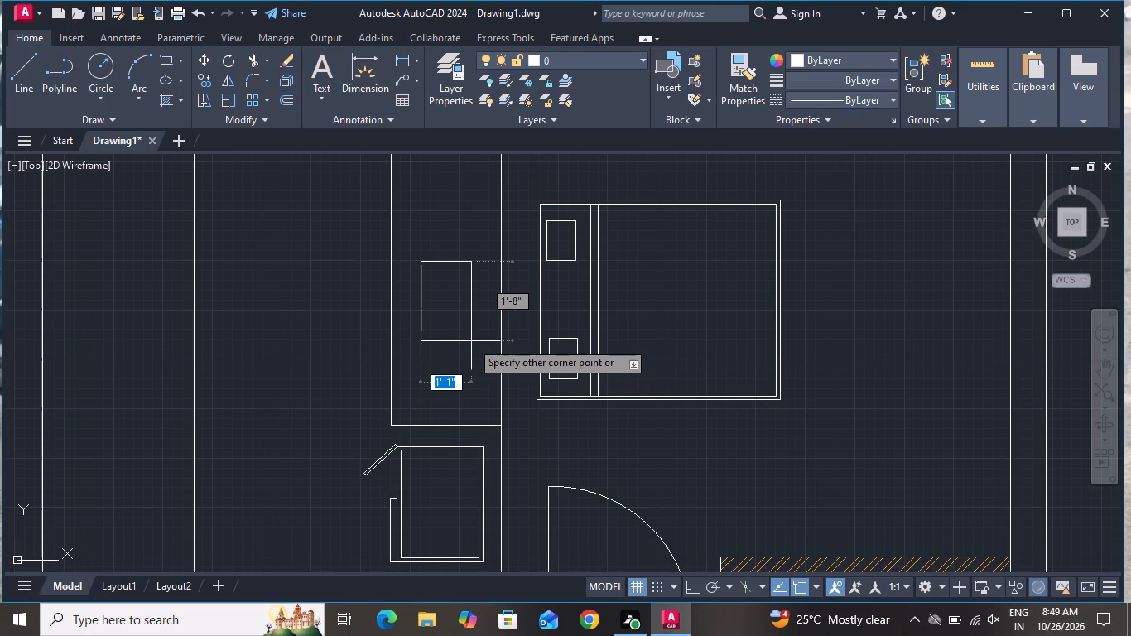
pyautogui.click(471, 347)
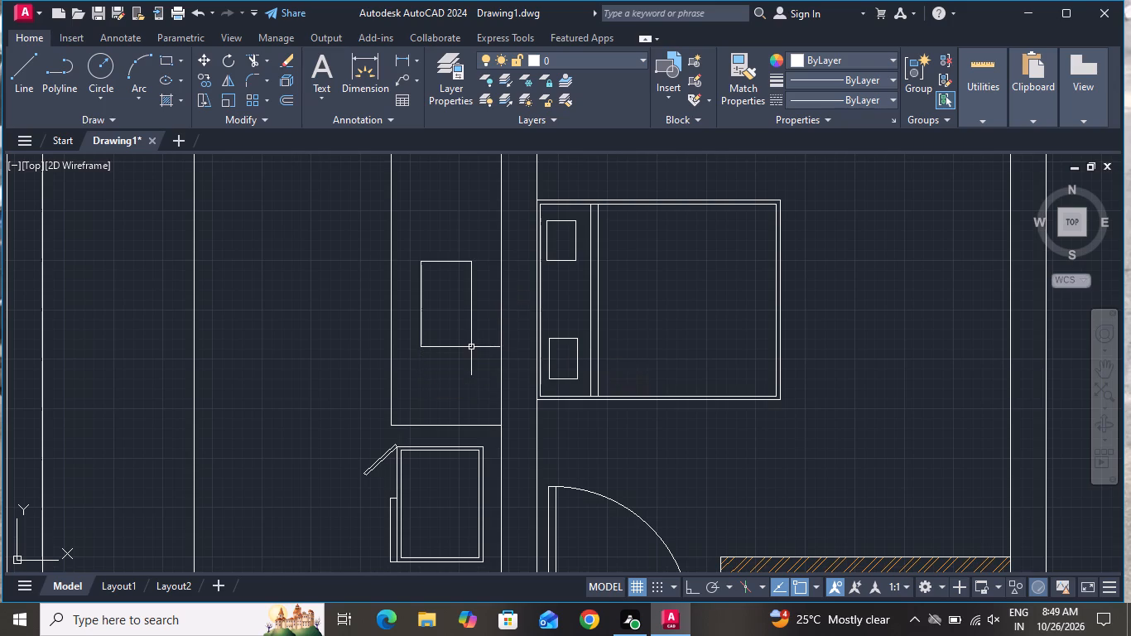
# With Ortho on, draw a vertical line between the new rectangle's top and bottom edges, about 2" inside its right edge.
pyautogui.click(21, 86)
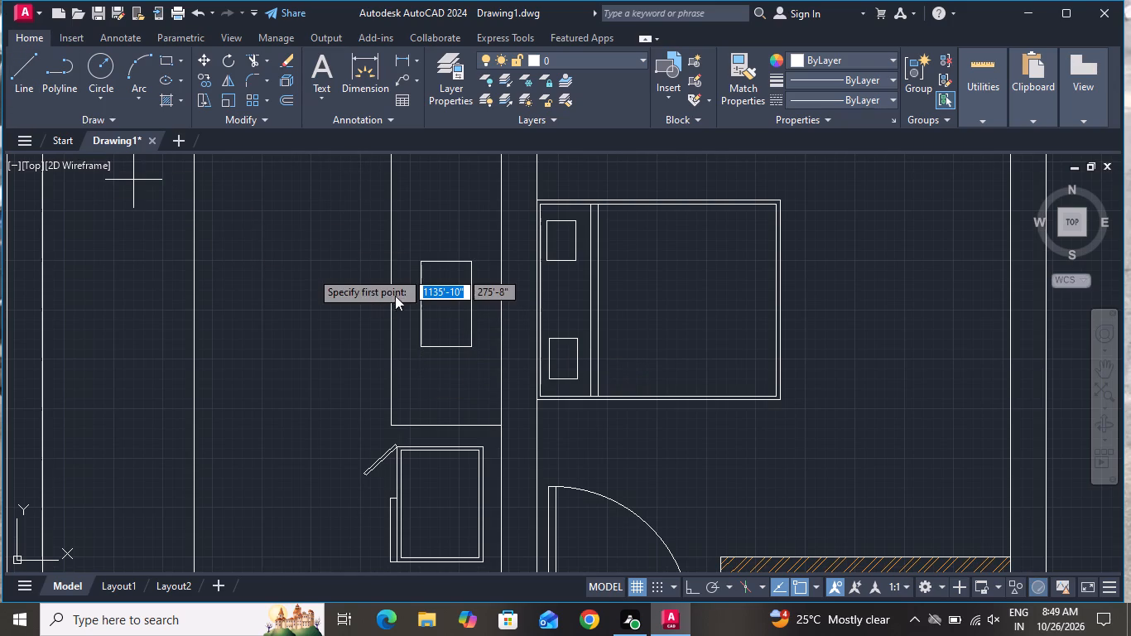
pyautogui.scroll(2, 423, 263)
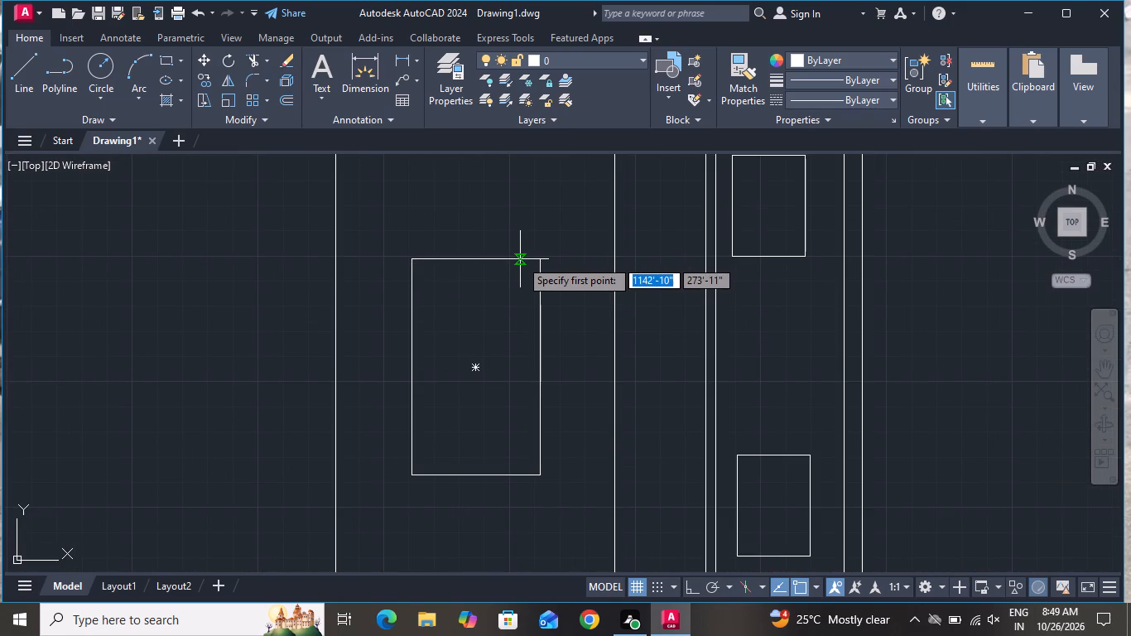
pyautogui.click(520, 259)
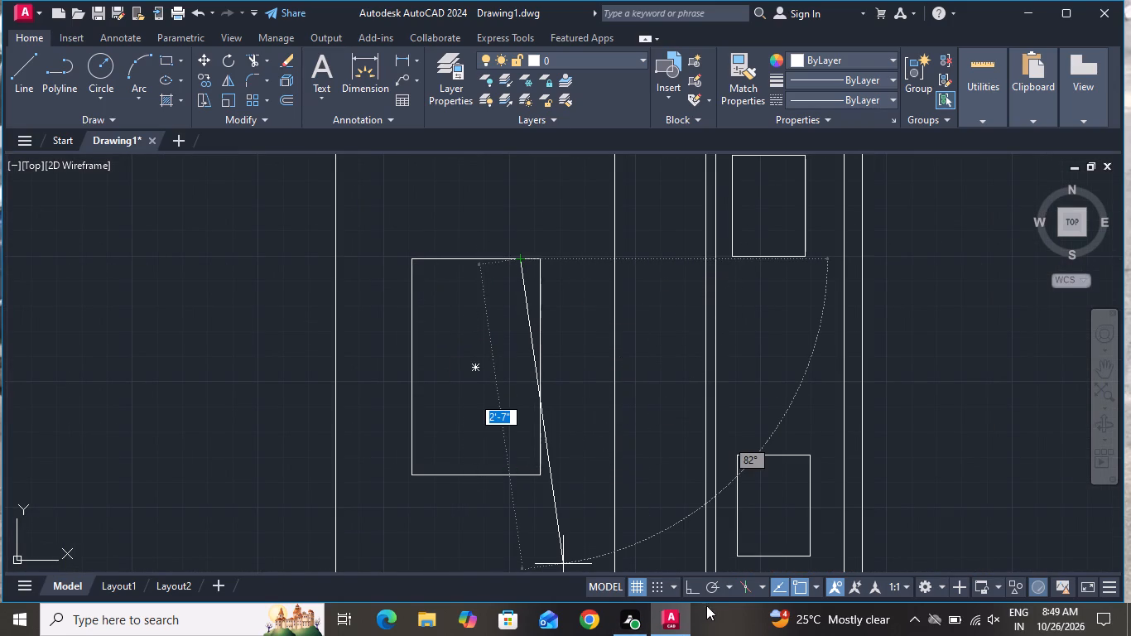
pyautogui.click(695, 591)
pyautogui.scroll(1, 464, 452)
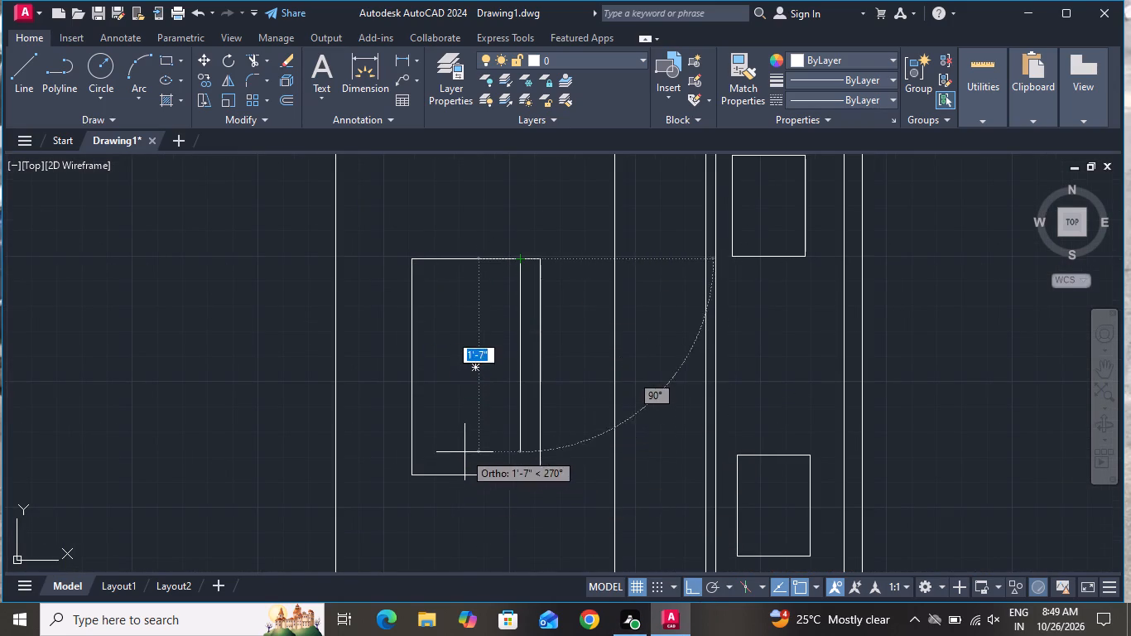
pyautogui.click(549, 489)
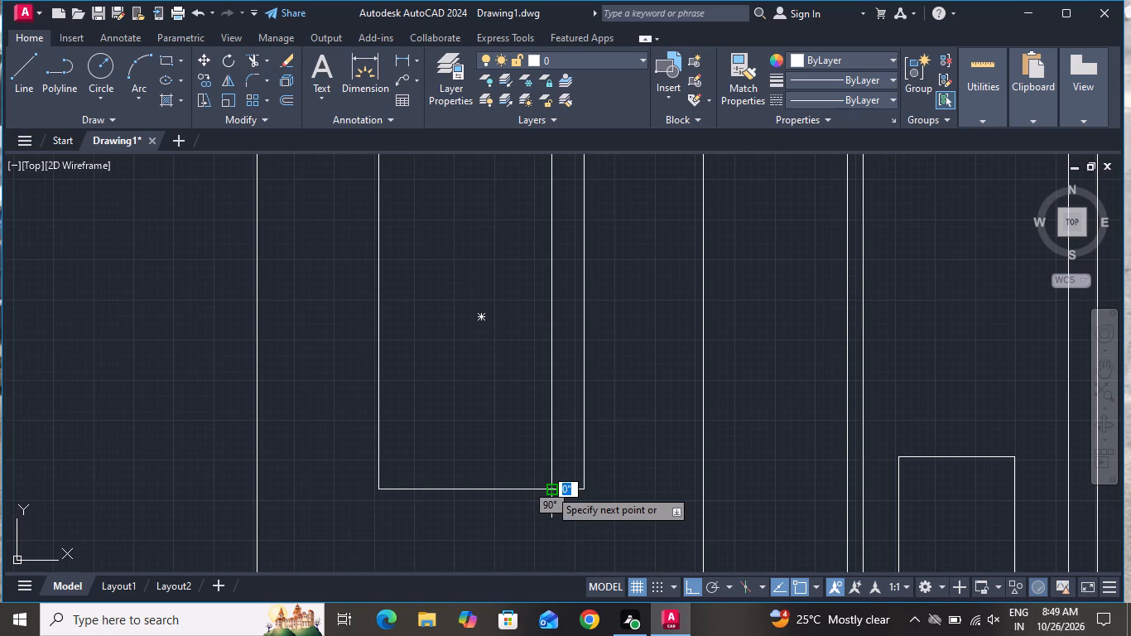
pyautogui.rightClick(549, 482)
pyautogui.click(605, 328)
# Draw a smaller rectangle about 8" wide and 10" tall in the lower part of the fixture, left of the vertical line.
pyautogui.scroll(-2, 561, 409)
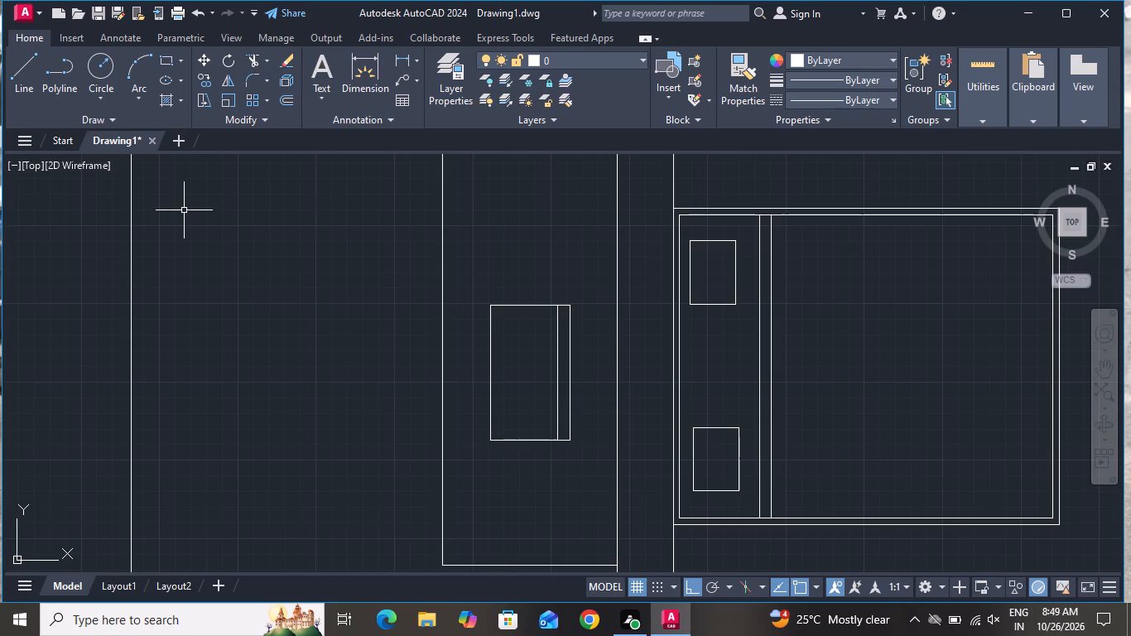
pyautogui.click(165, 56)
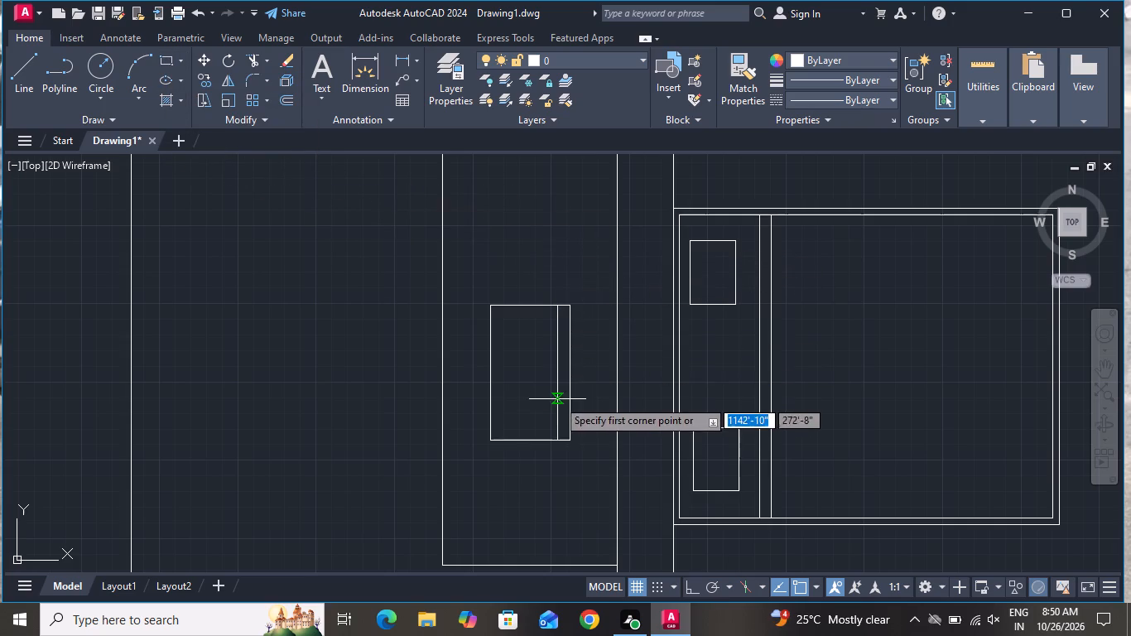
pyautogui.scroll(2, 522, 396)
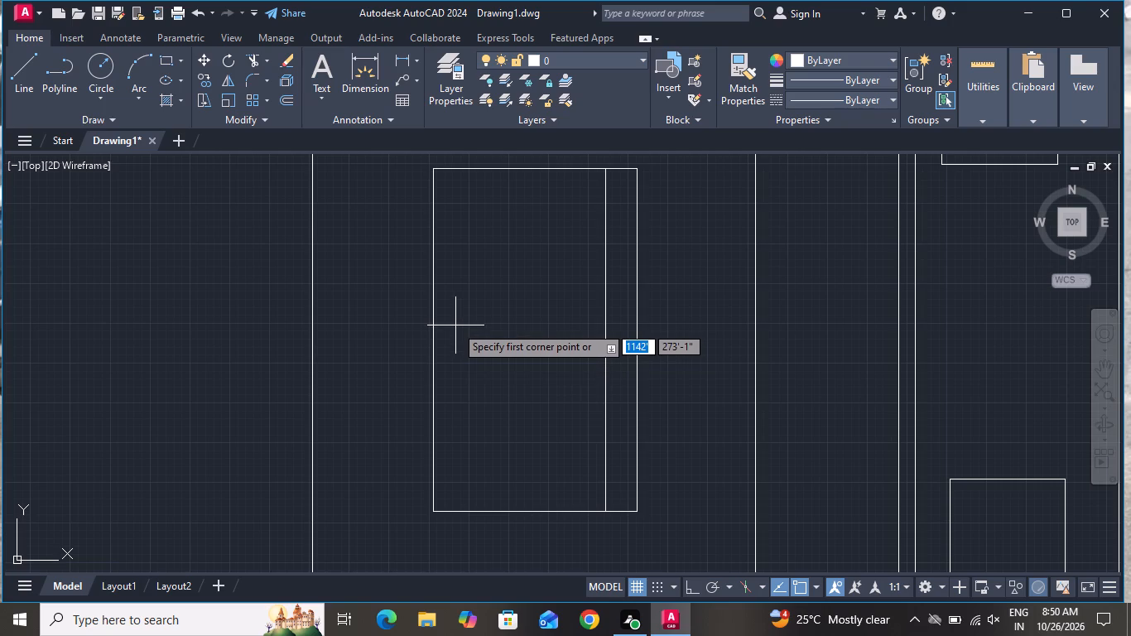
pyautogui.click(455, 325)
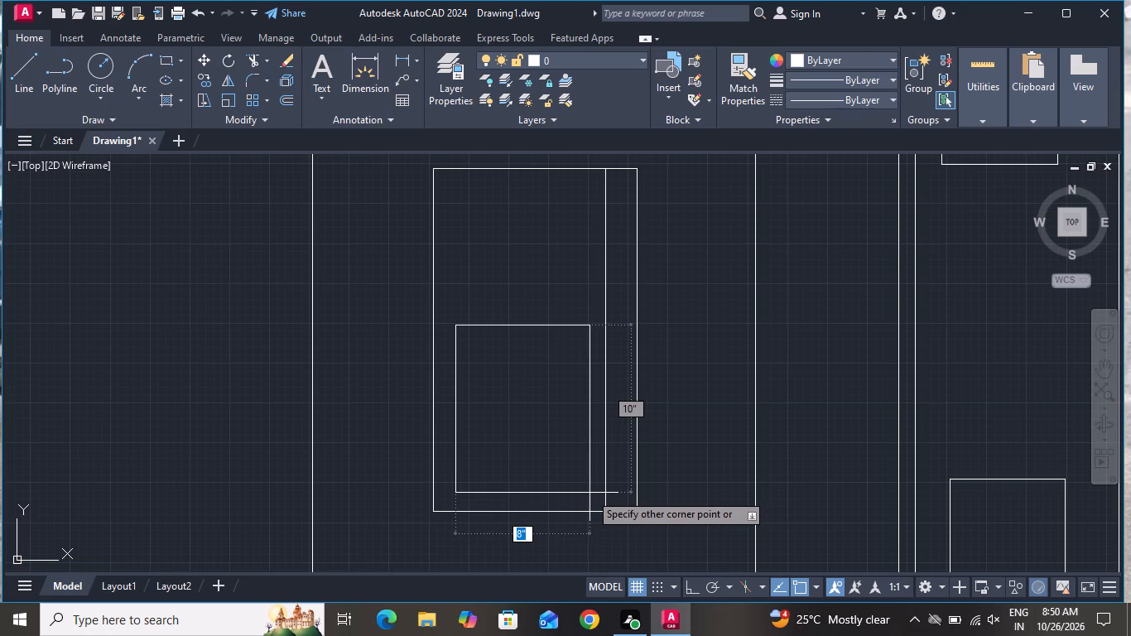
pyautogui.click(587, 493)
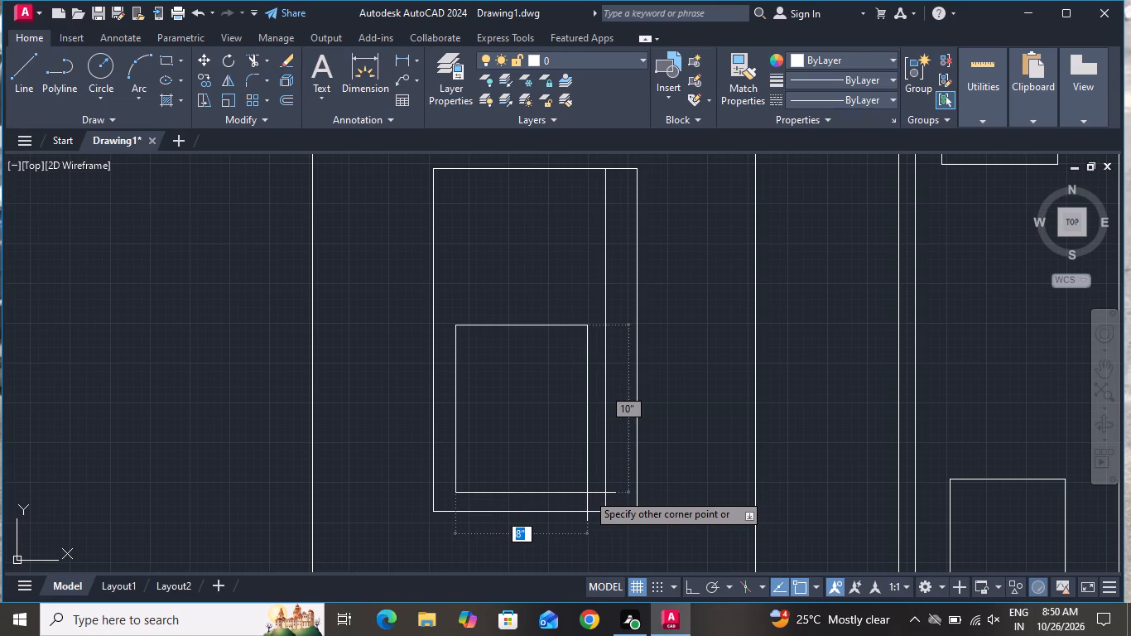
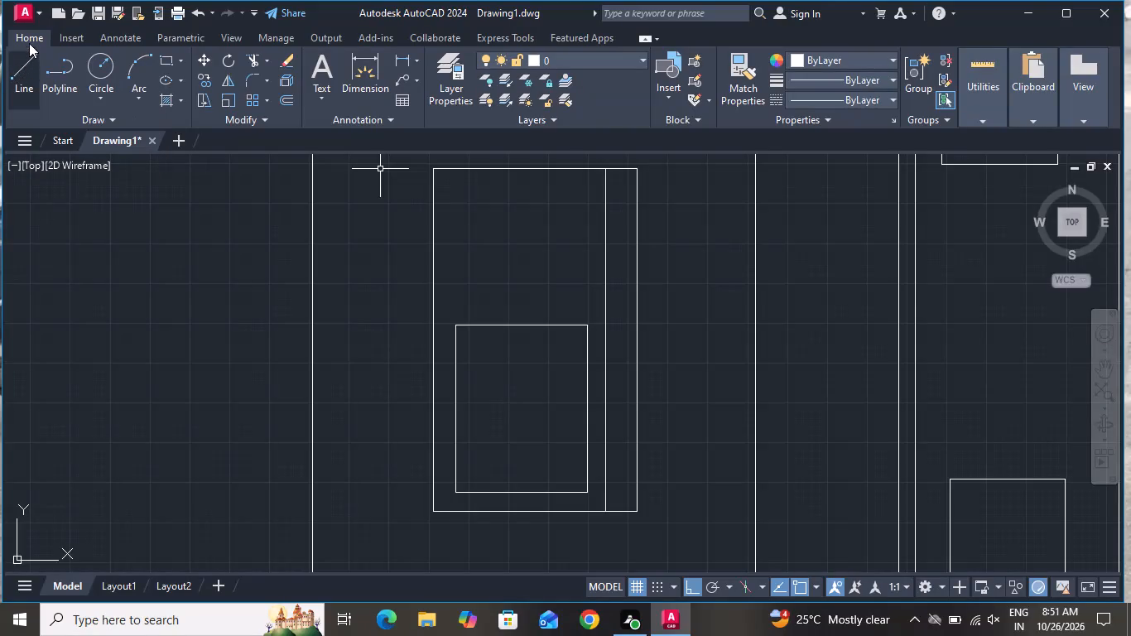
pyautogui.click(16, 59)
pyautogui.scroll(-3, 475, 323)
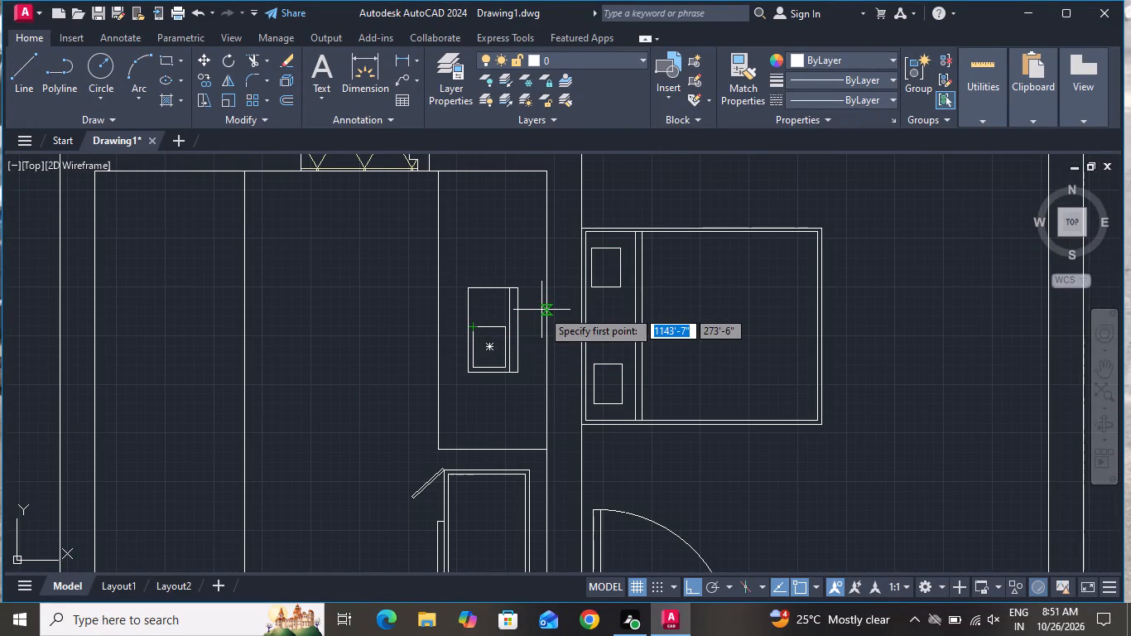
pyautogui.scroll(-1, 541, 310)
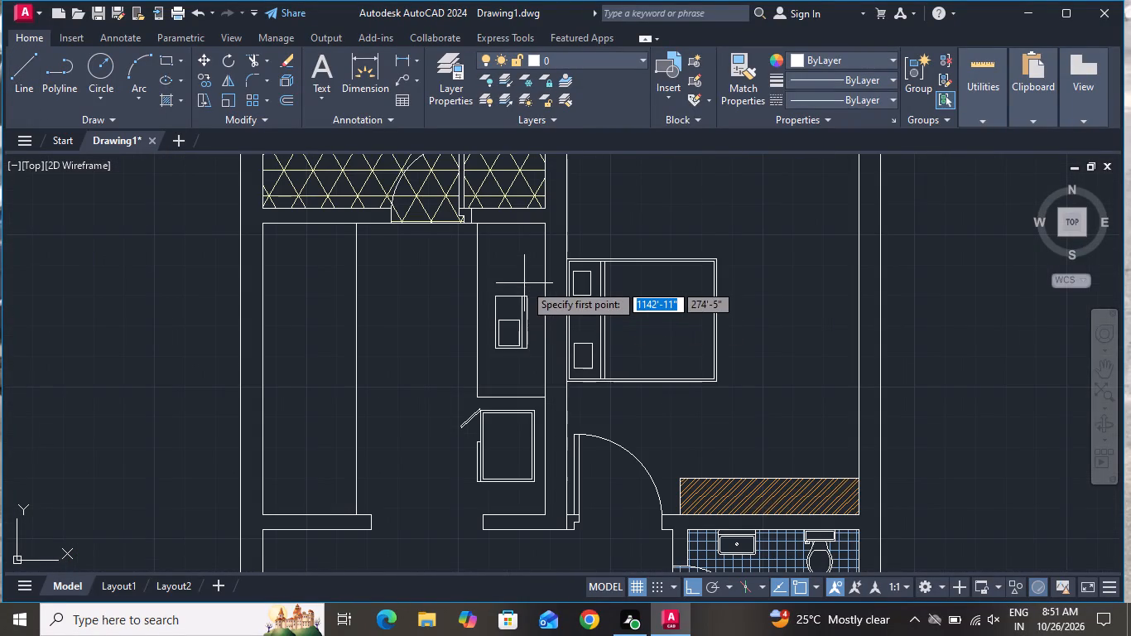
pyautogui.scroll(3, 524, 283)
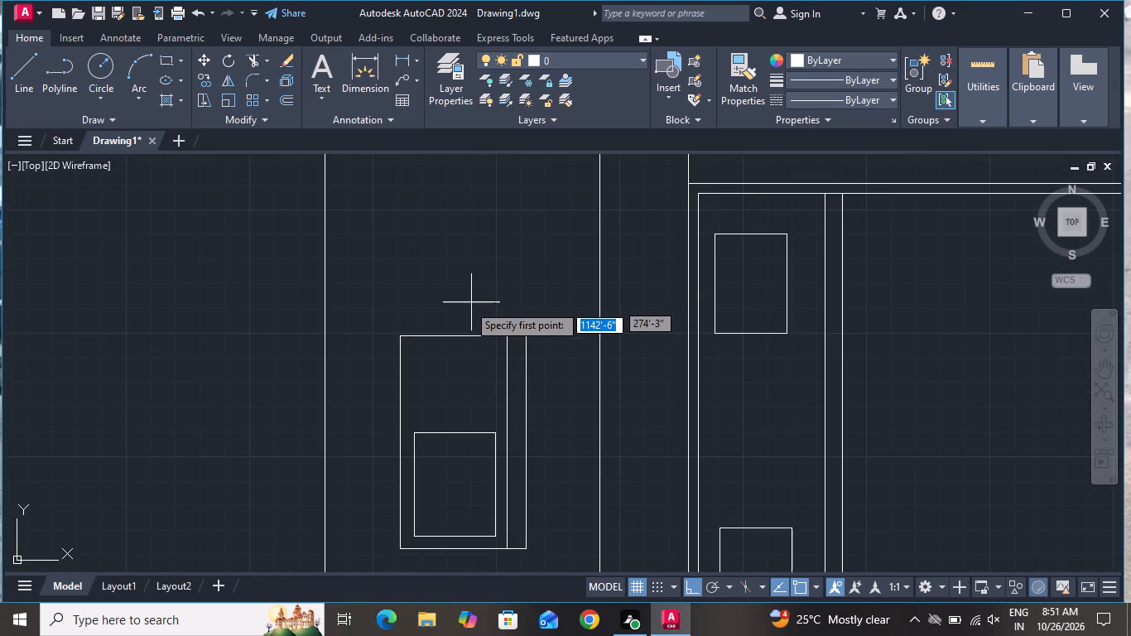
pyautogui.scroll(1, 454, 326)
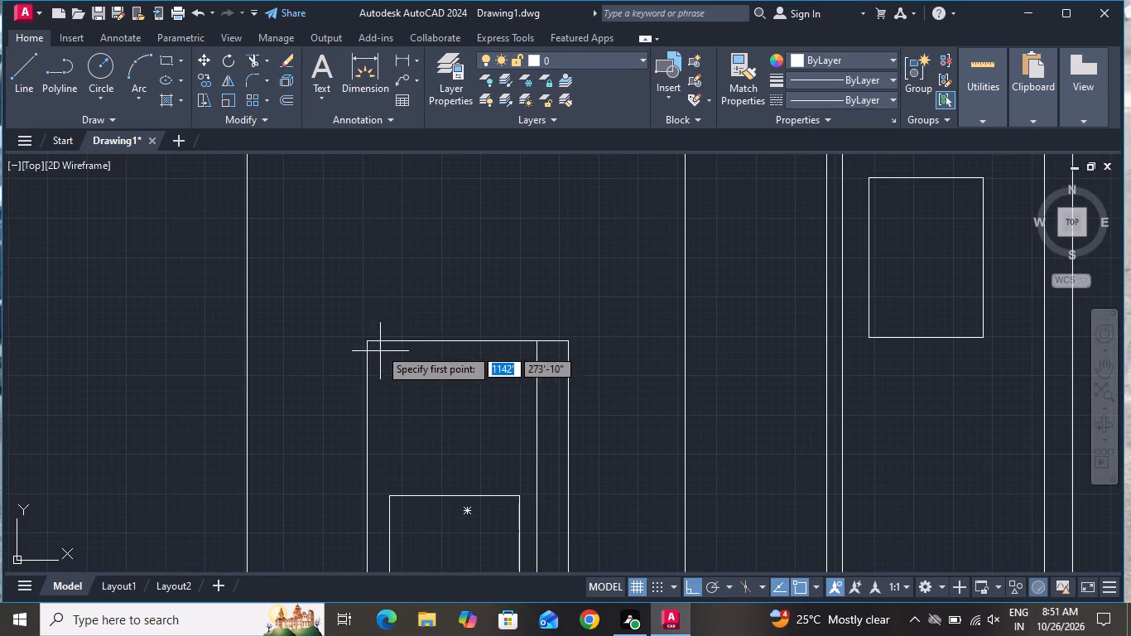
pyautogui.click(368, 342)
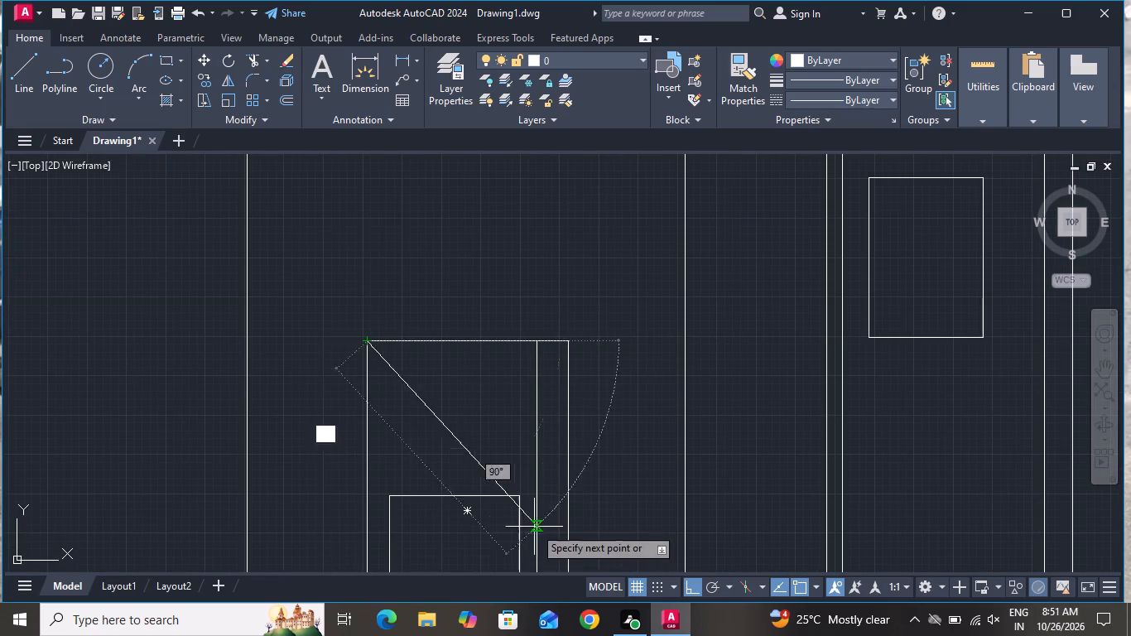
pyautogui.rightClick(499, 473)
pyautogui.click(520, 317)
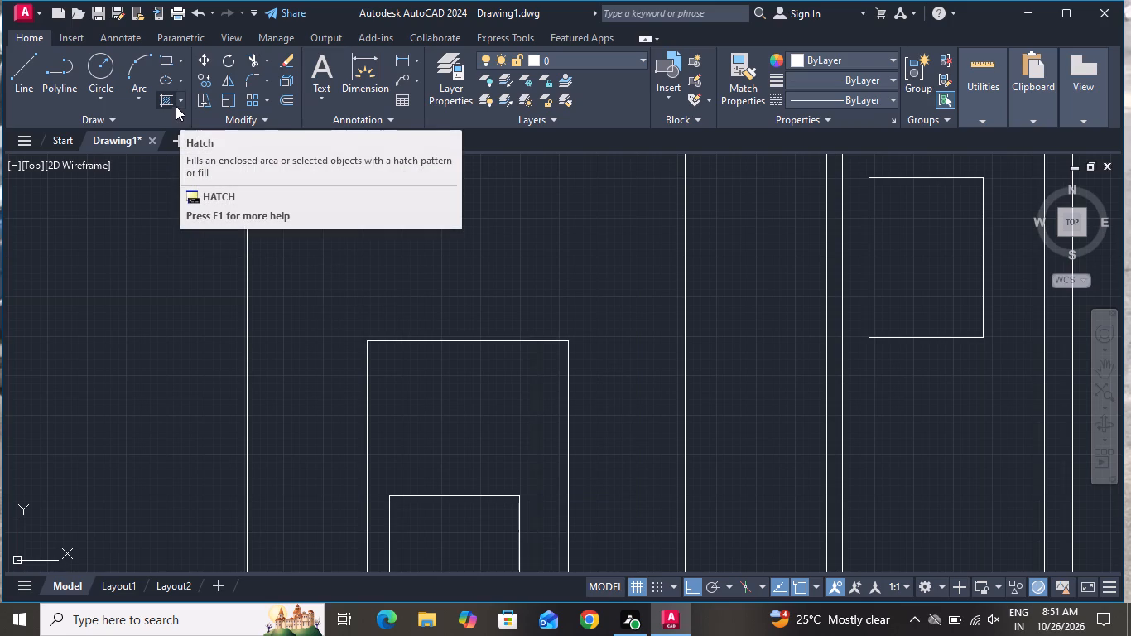
# Draw a small circle centred in the smaller rectangle in the lower part of the fixture.
pyautogui.click(95, 65)
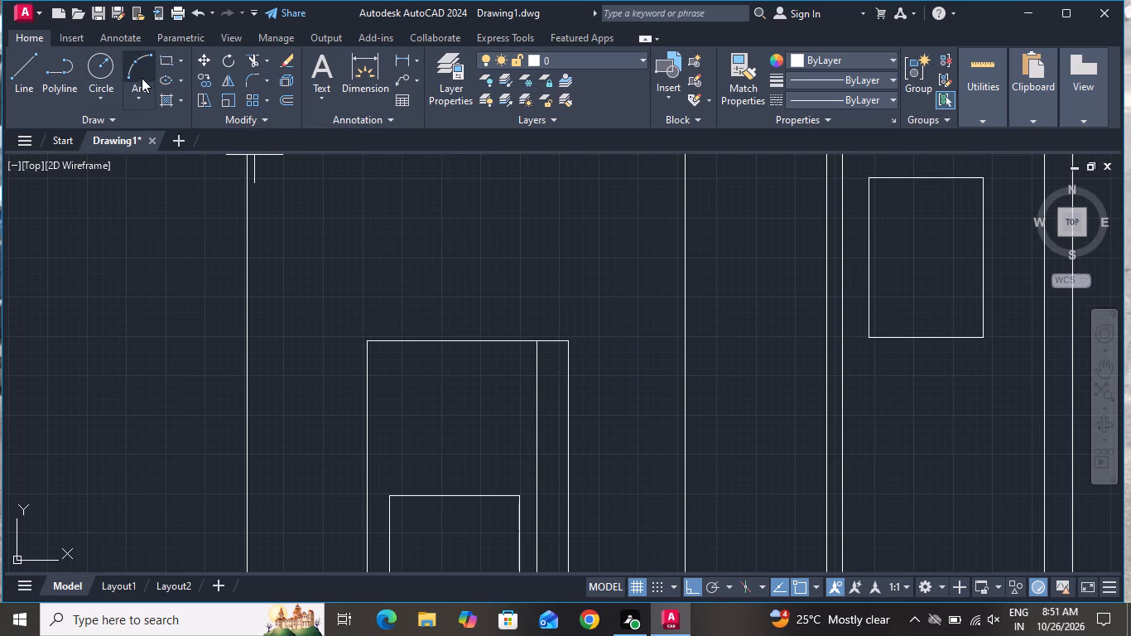
pyautogui.scroll(-2, 402, 215)
pyautogui.scroll(3, 429, 397)
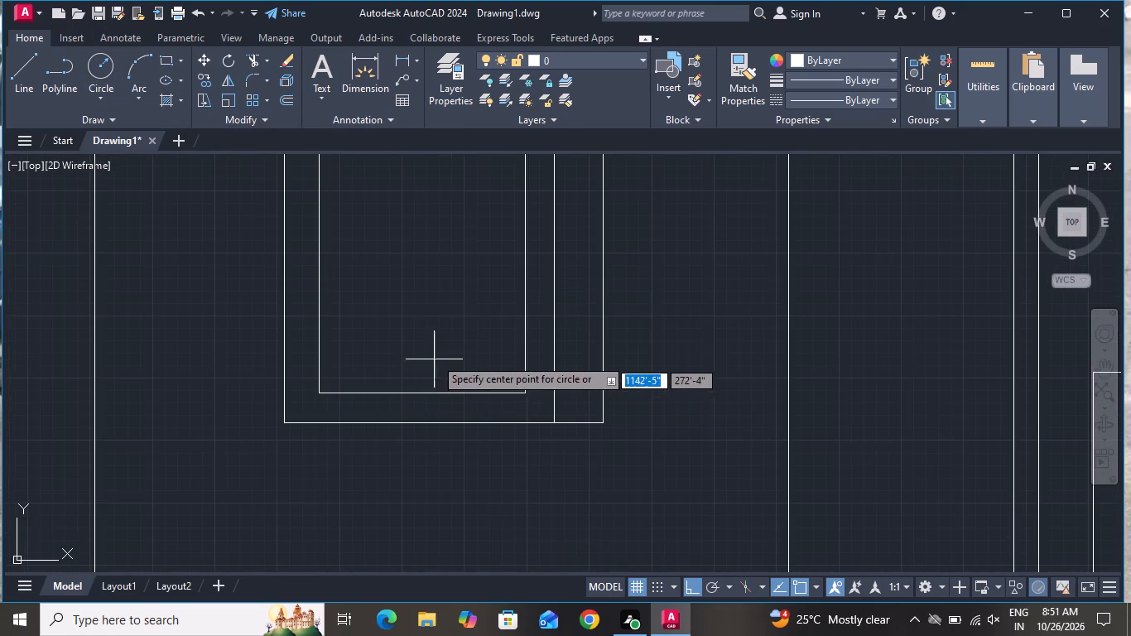
pyautogui.click(419, 262)
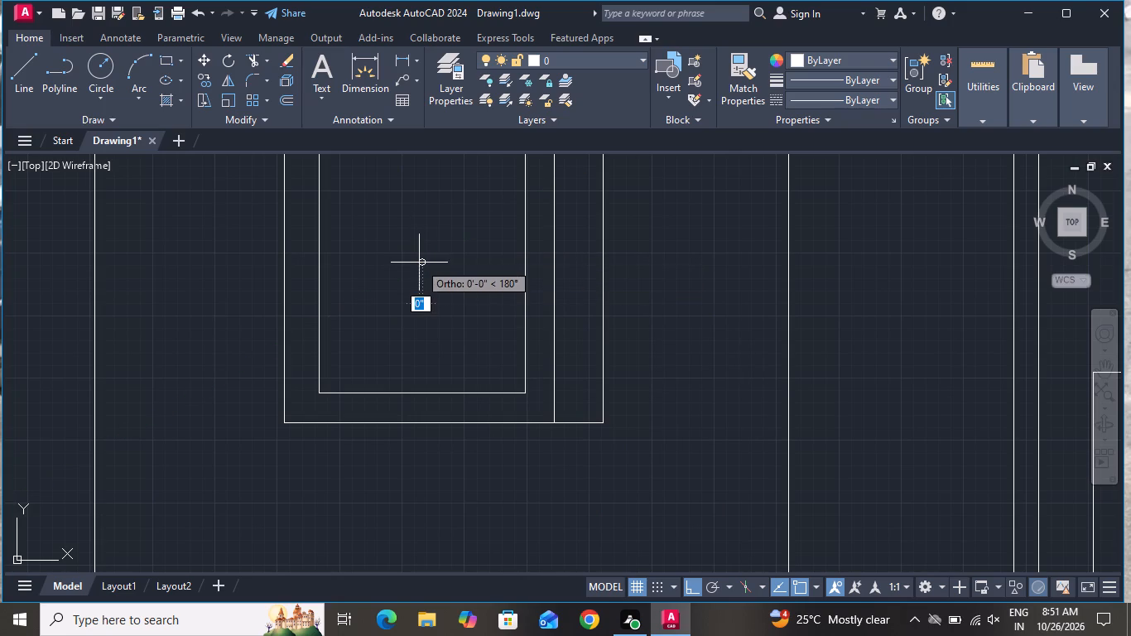
pyautogui.click(413, 271)
# Draw a thin horizontal rectangle about 4" long from the fixture's inner vertical line into the smaller rectangle, slightly above the circle.
pyautogui.scroll(-2, 426, 393)
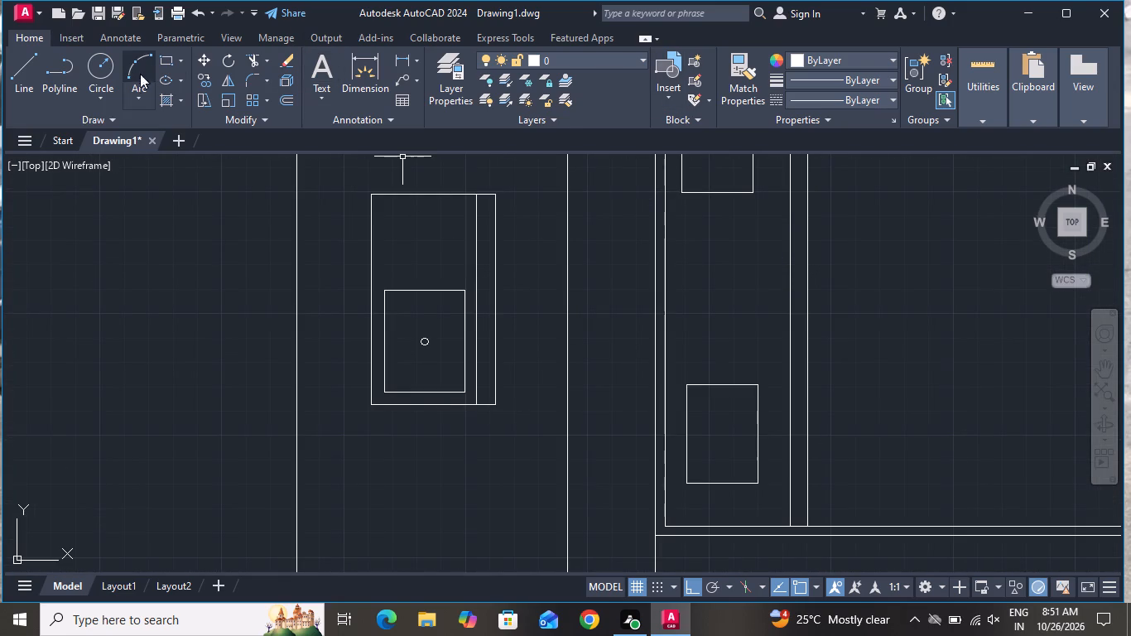
pyautogui.click(166, 56)
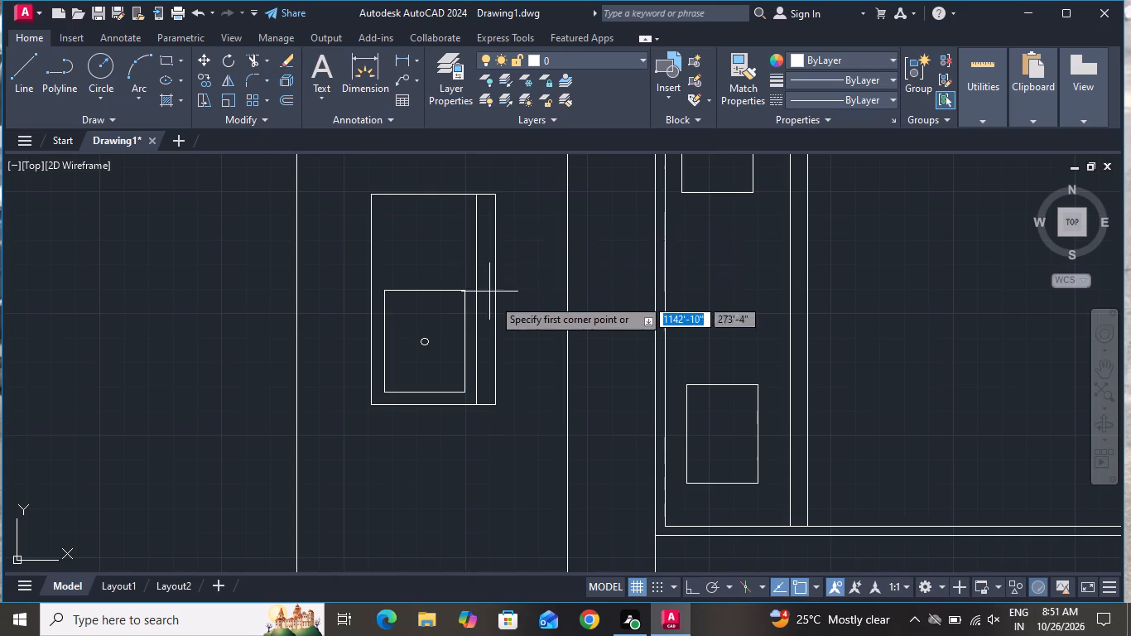
pyautogui.scroll(2, 477, 321)
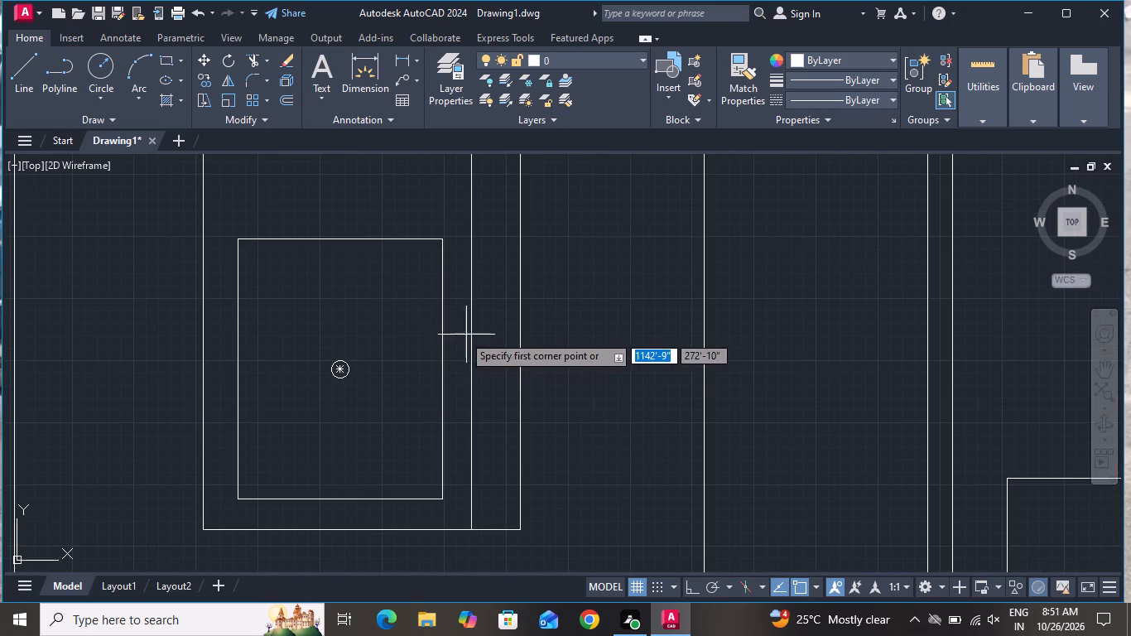
pyautogui.click(469, 321)
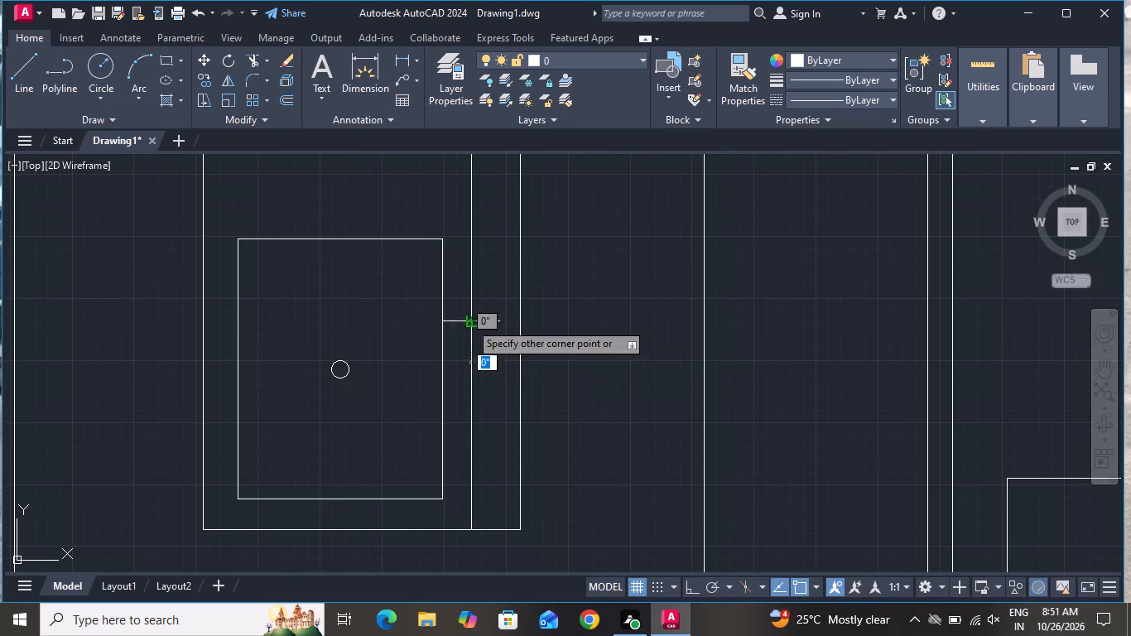
pyautogui.click(374, 336)
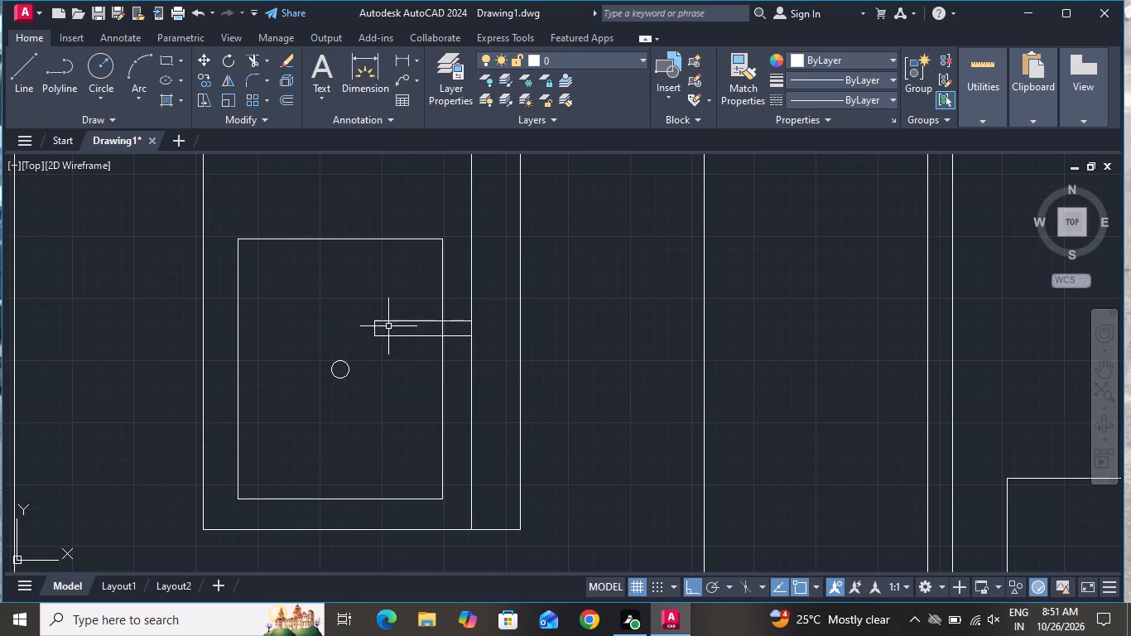
# Move the thin rectangle straight down so it sits level with the small circle.
pyautogui.click(392, 319)
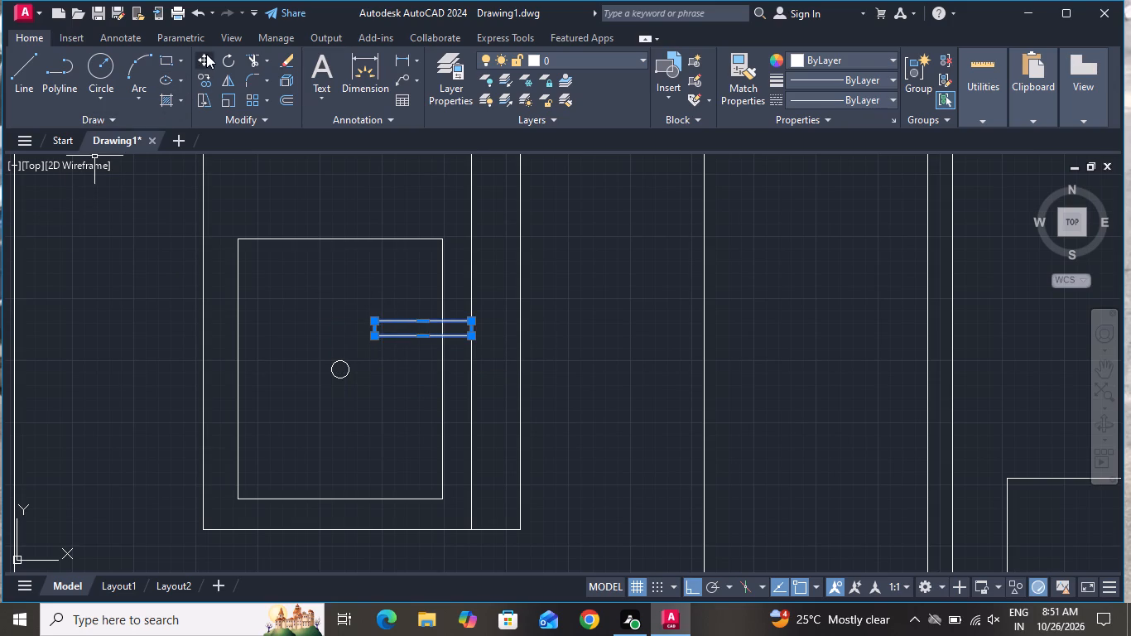
pyautogui.click(206, 52)
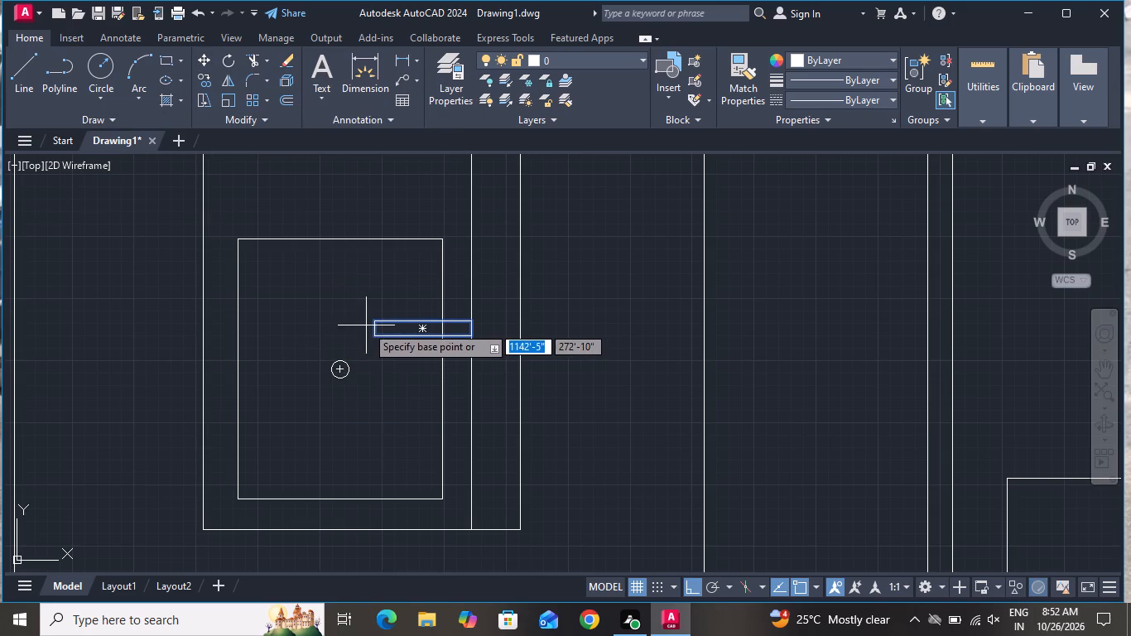
pyautogui.click(370, 325)
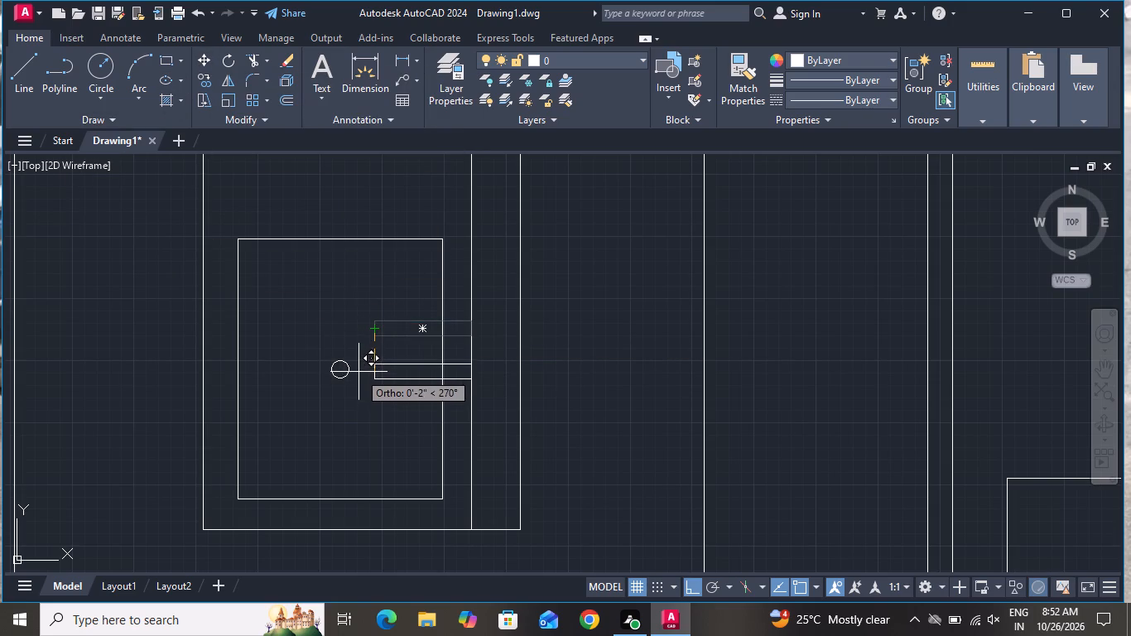
pyautogui.click(362, 365)
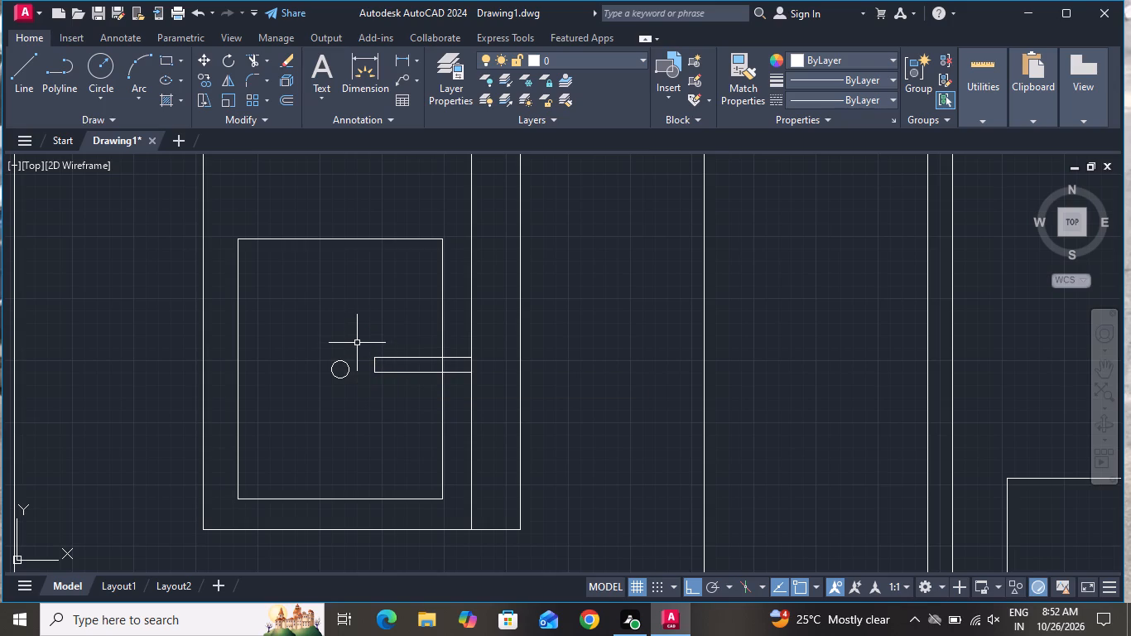
# Draw a thin horizontal rectangle about 8" long just below the fixture's top edge, left of the inner vertical line.
pyautogui.scroll(-2, 357, 334)
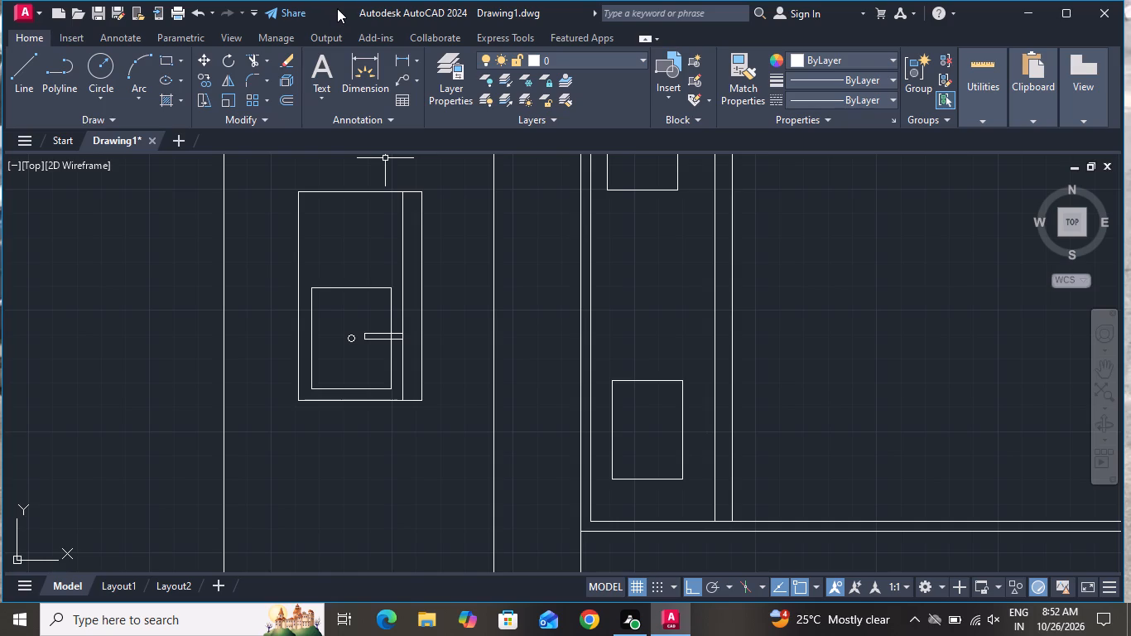
pyautogui.scroll(-2, 414, 301)
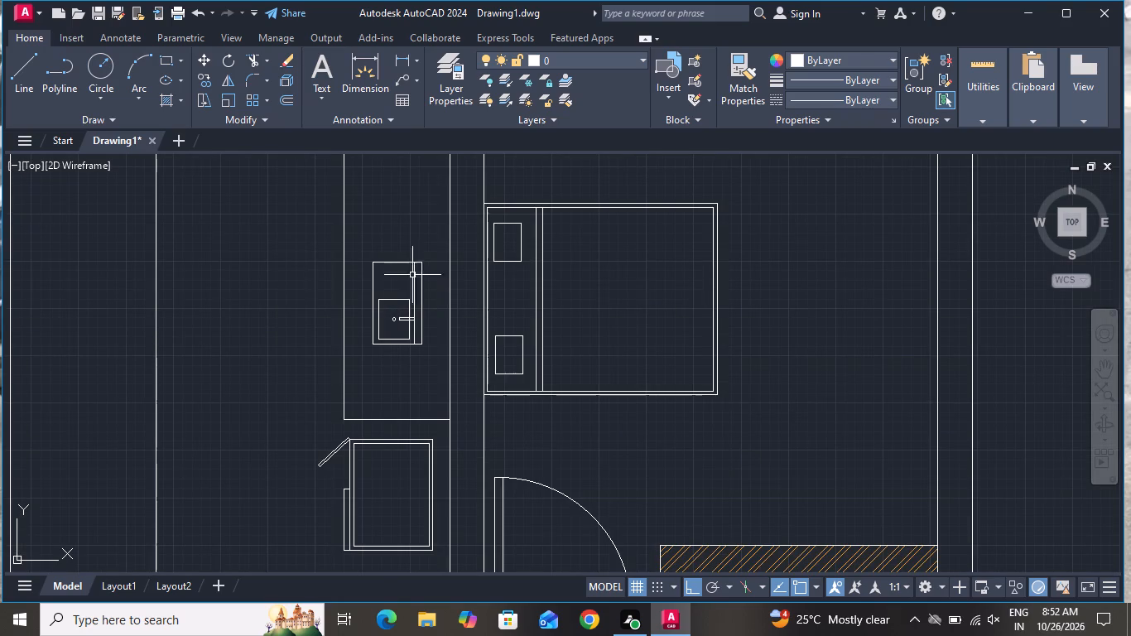
pyautogui.click(171, 56)
pyautogui.scroll(3, 348, 233)
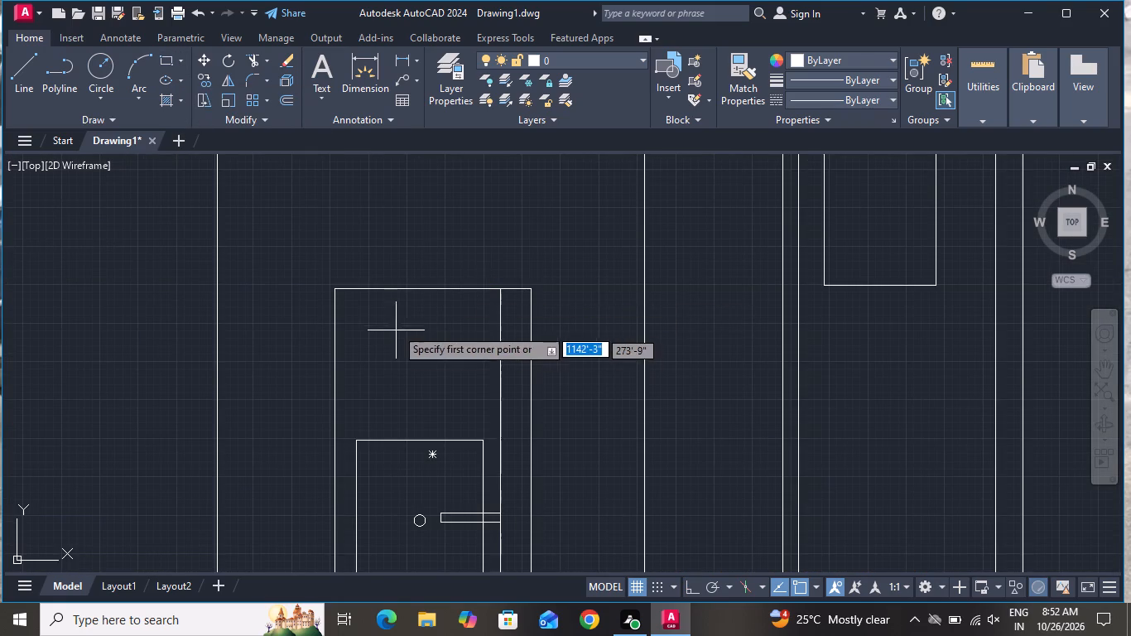
pyautogui.scroll(1, 369, 309)
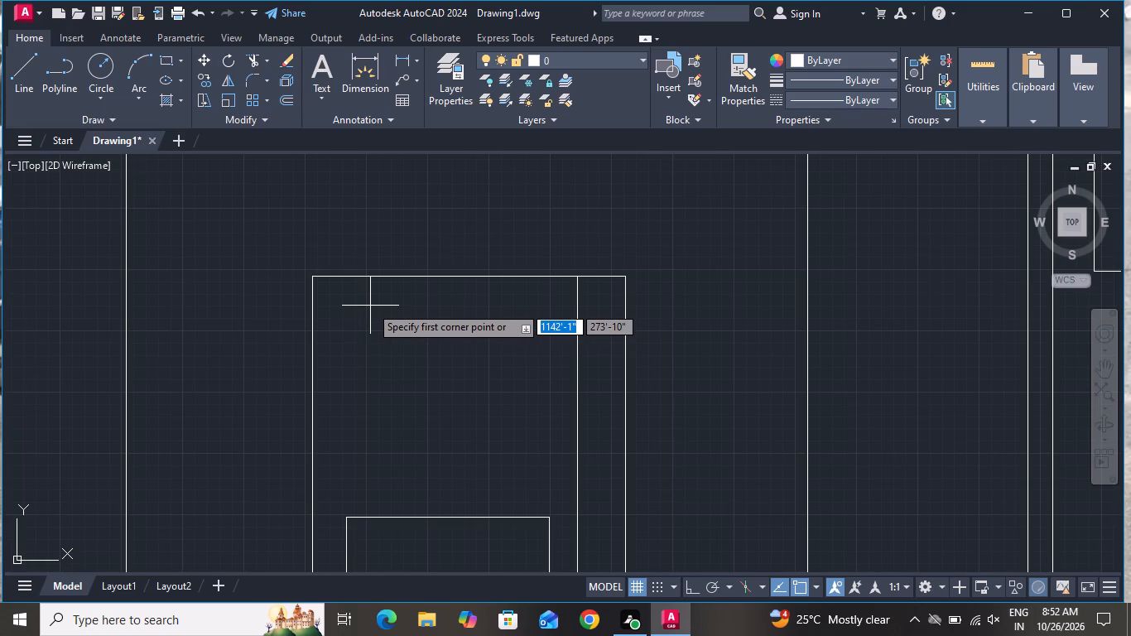
pyautogui.click(366, 303)
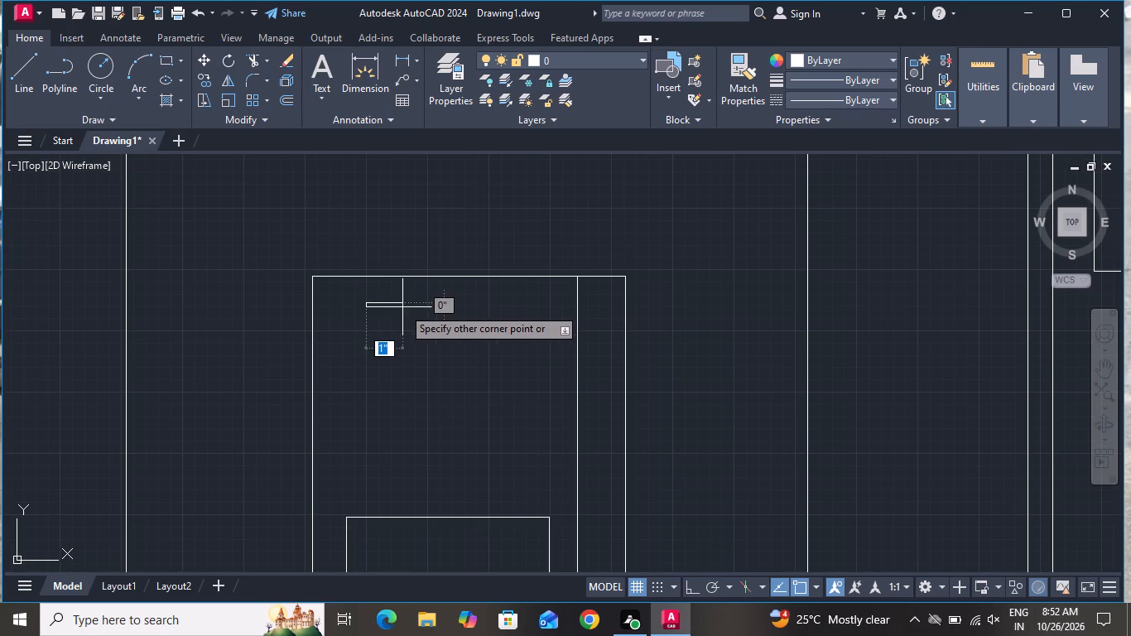
pyautogui.click(551, 311)
pyautogui.click(550, 313)
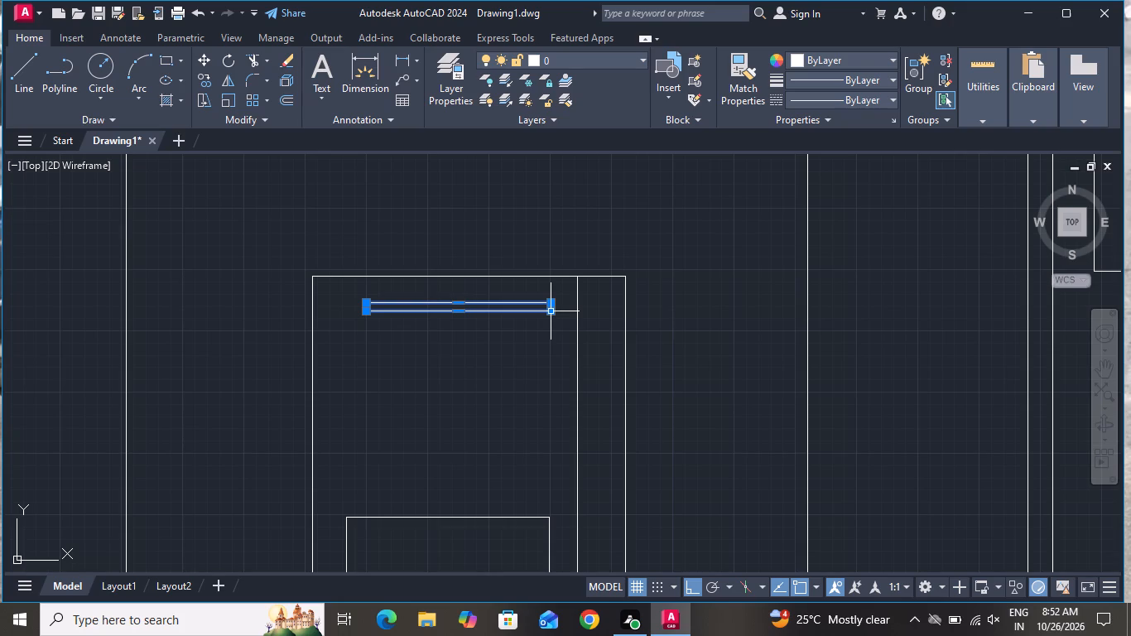
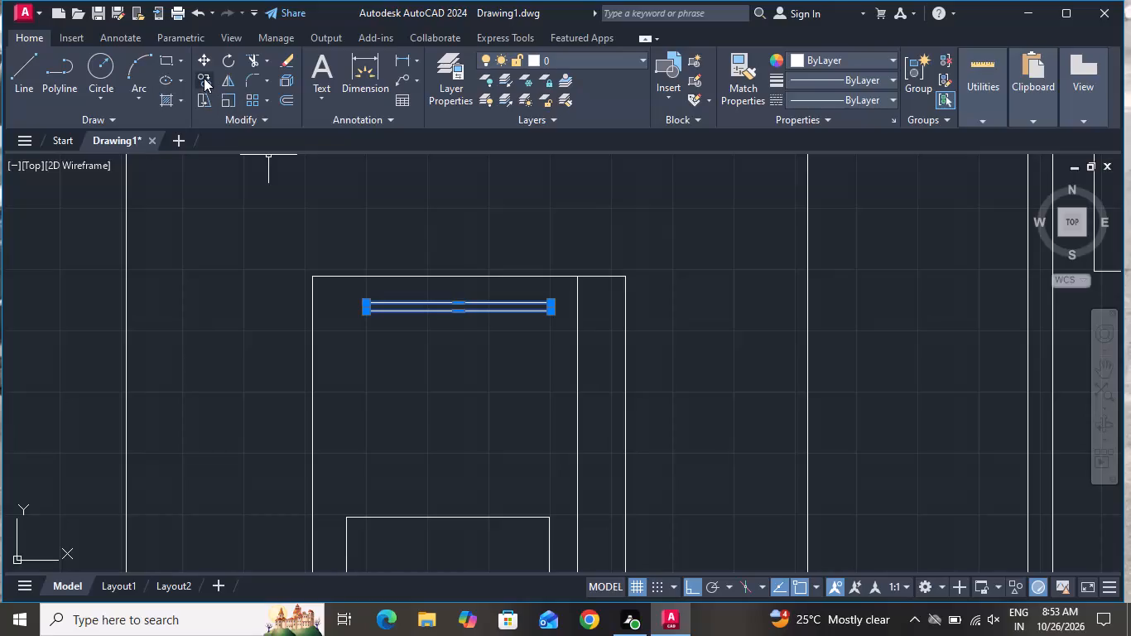
# Copy the thin horizontal rectangle straight down seven times in a closely spaced stack below the original.
pyautogui.click(204, 78)
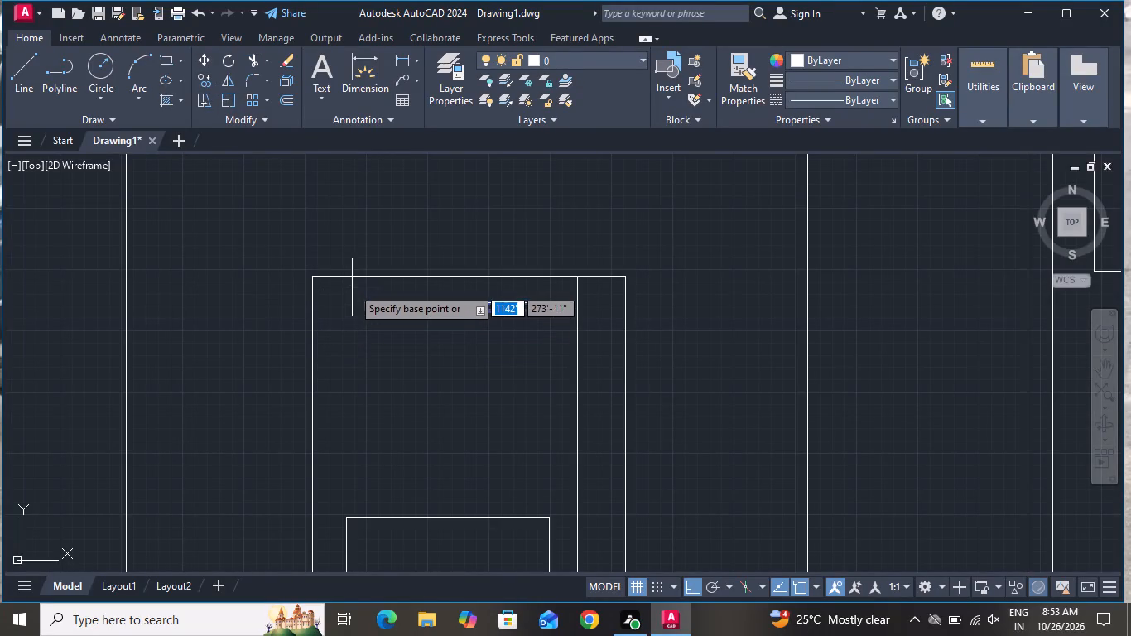
pyautogui.click(369, 297)
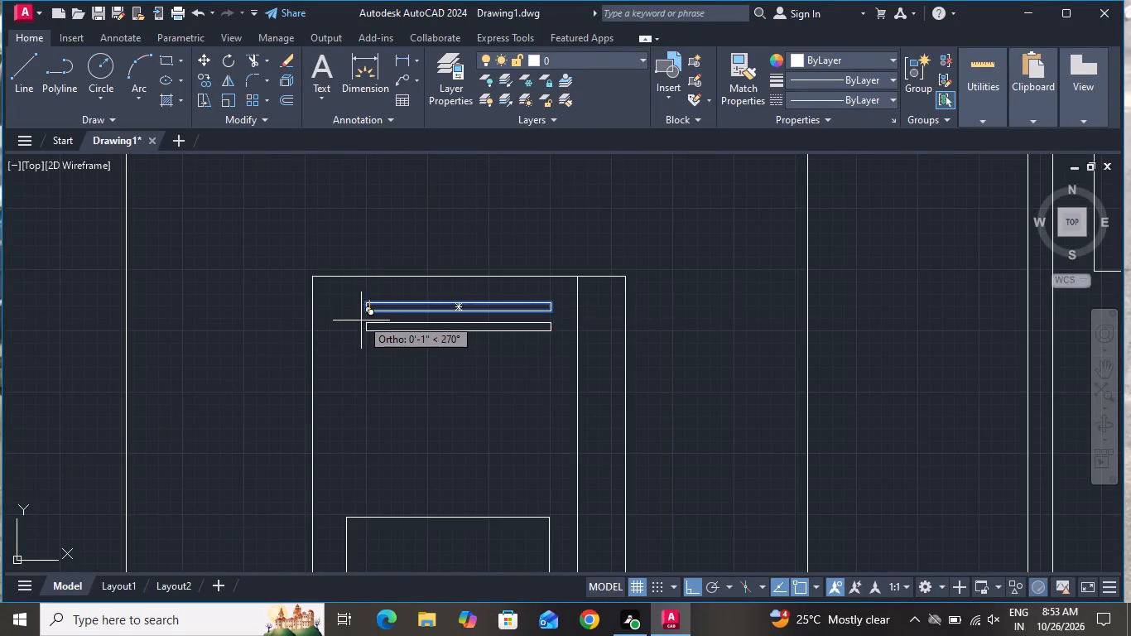
pyautogui.scroll(3, 361, 320)
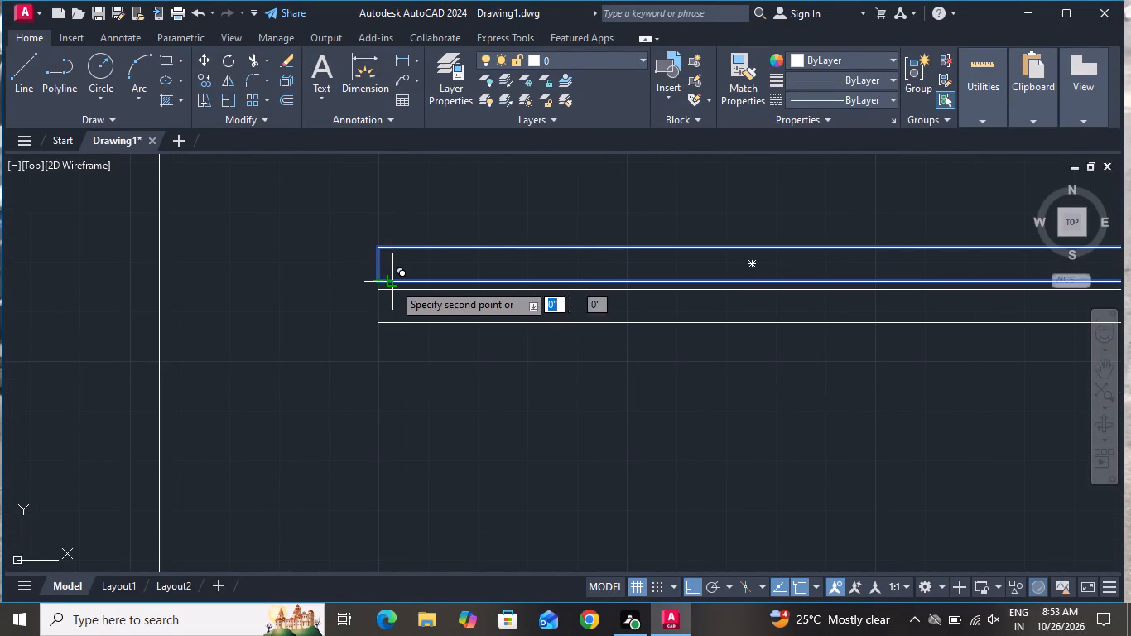
pyautogui.click(395, 282)
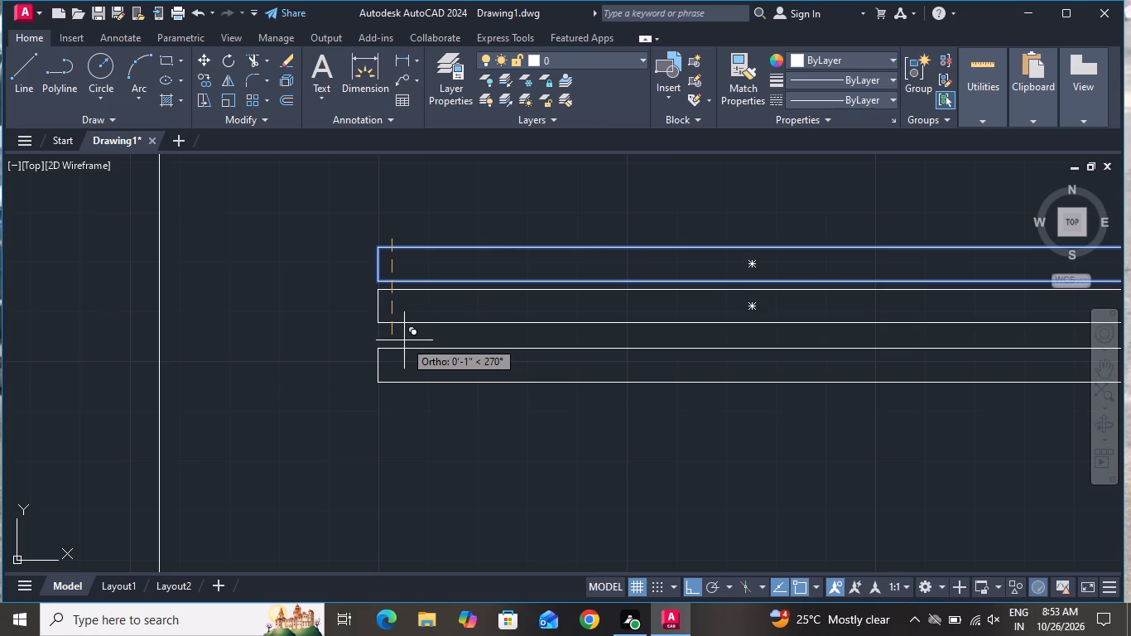
pyautogui.click(403, 334)
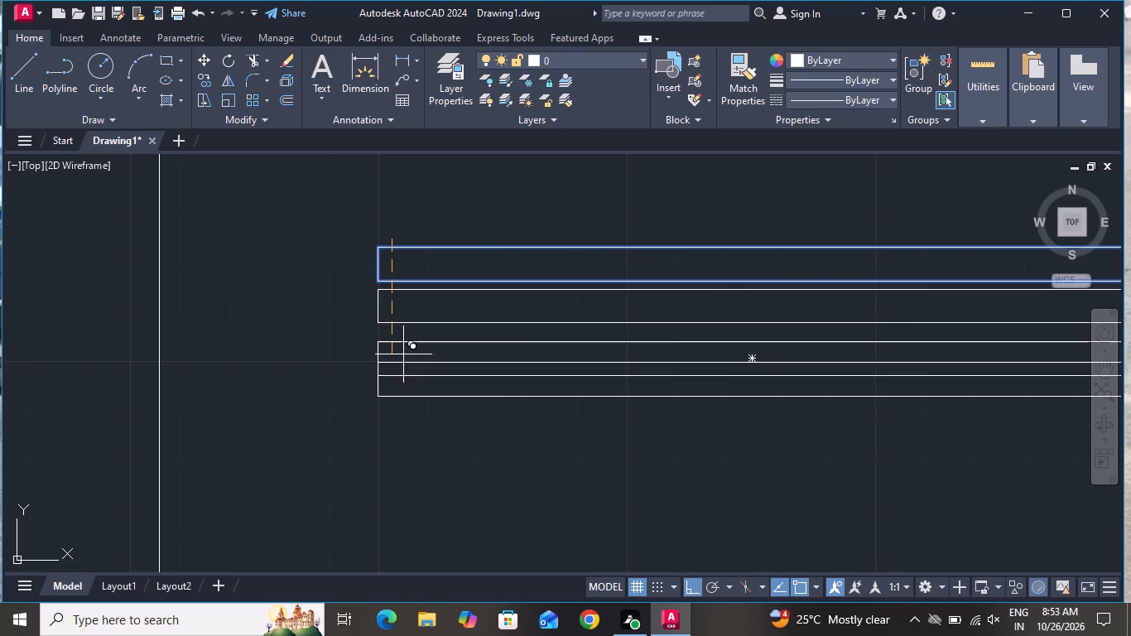
pyautogui.click(400, 393)
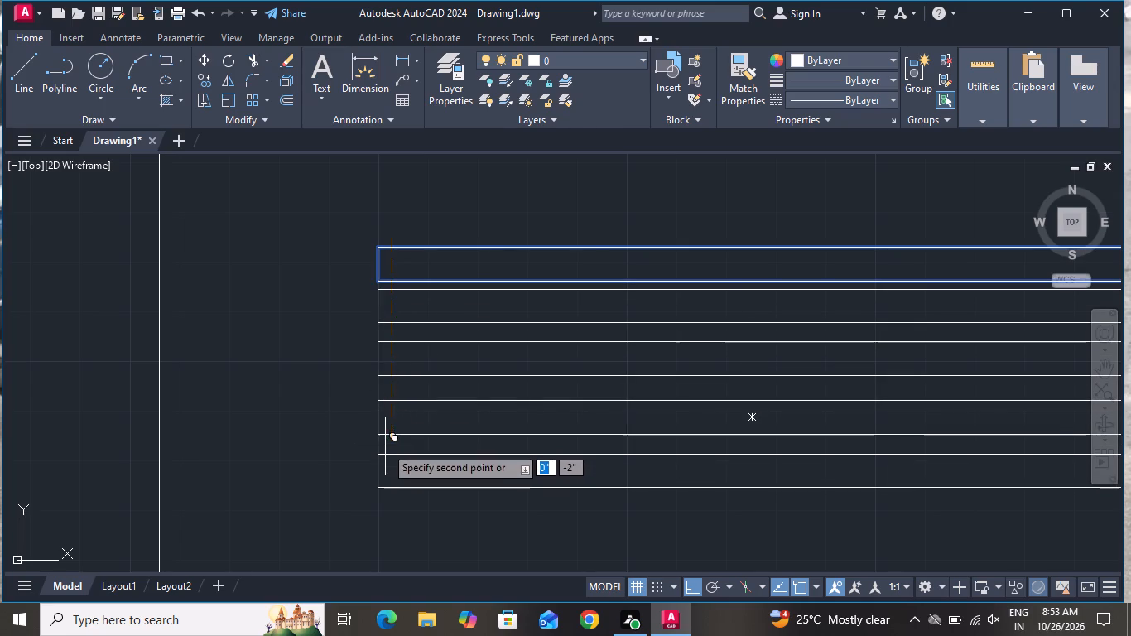
pyautogui.click(387, 447)
pyautogui.scroll(-3, 392, 382)
pyautogui.scroll(2, 385, 424)
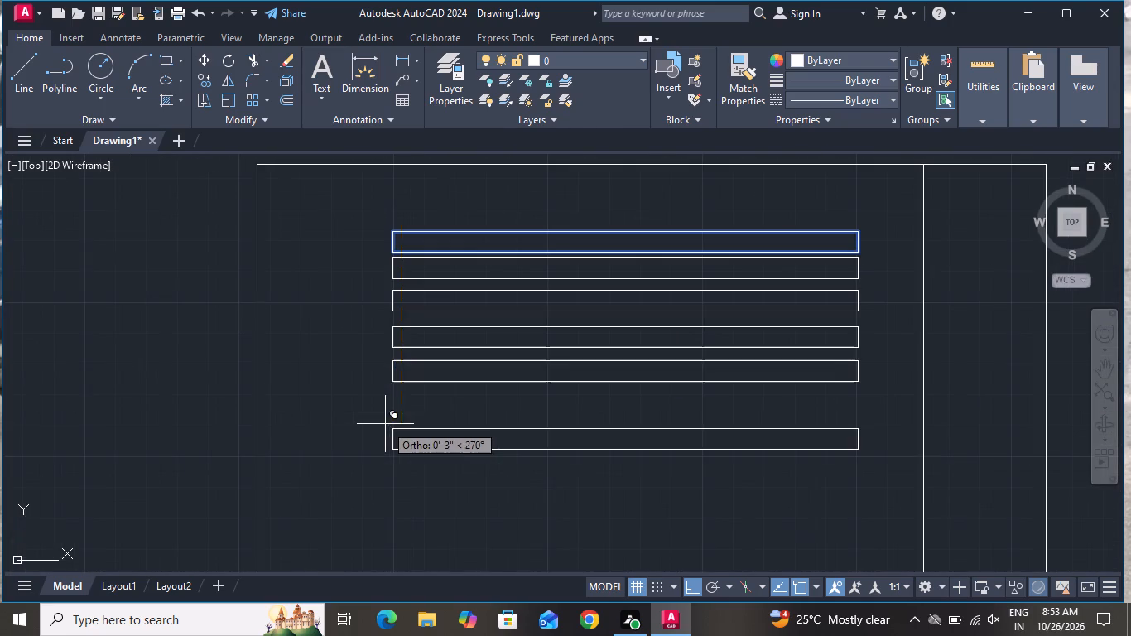
pyautogui.click(401, 391)
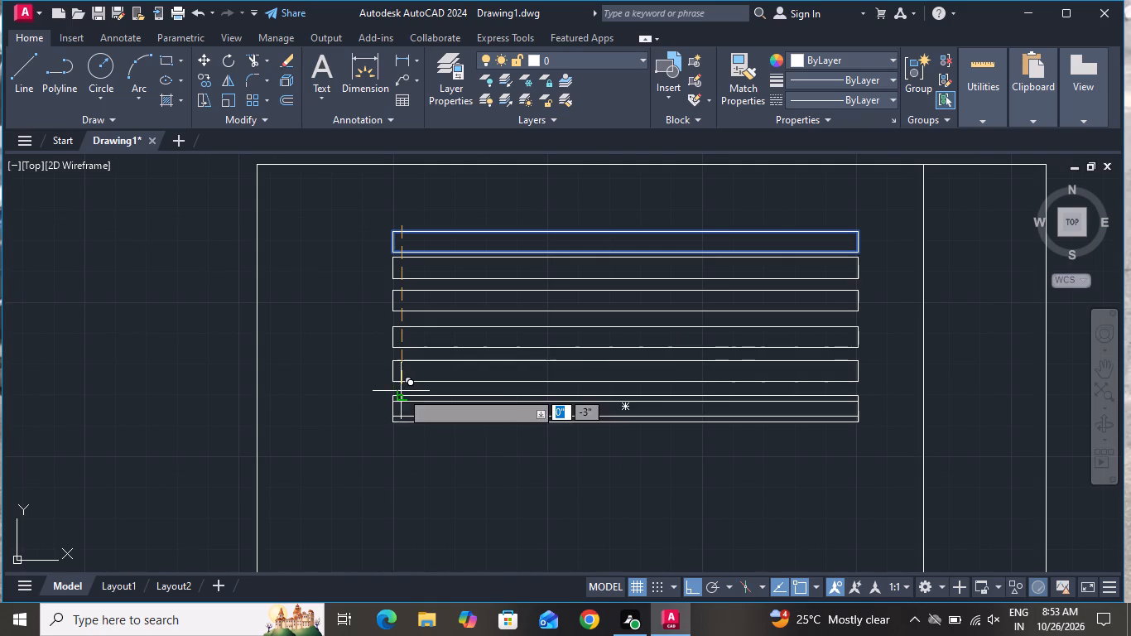
pyautogui.click(392, 427)
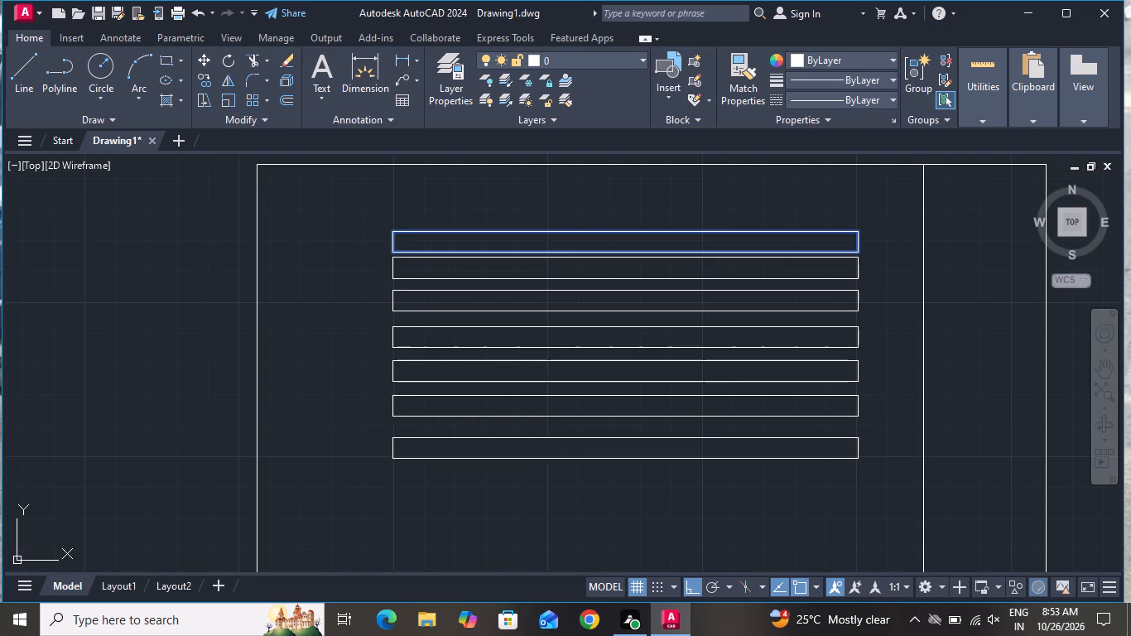
pyautogui.click(393, 475)
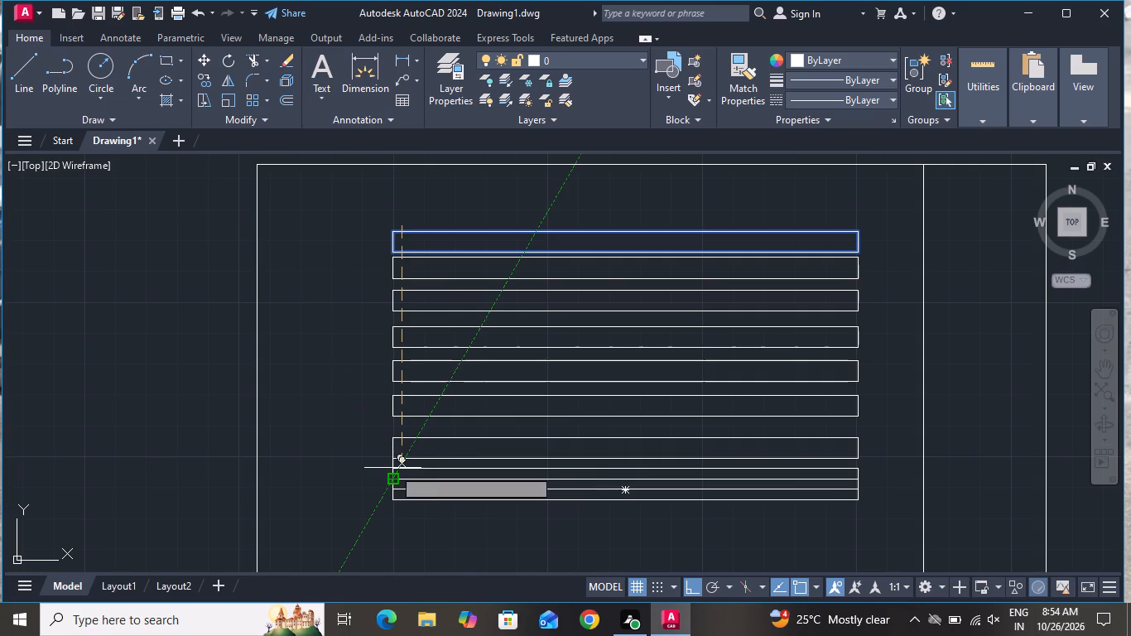
# Place five more copies of the thin rectangle down the fixture, continuing the evenly spaced stack.
pyautogui.scroll(-2, 402, 450)
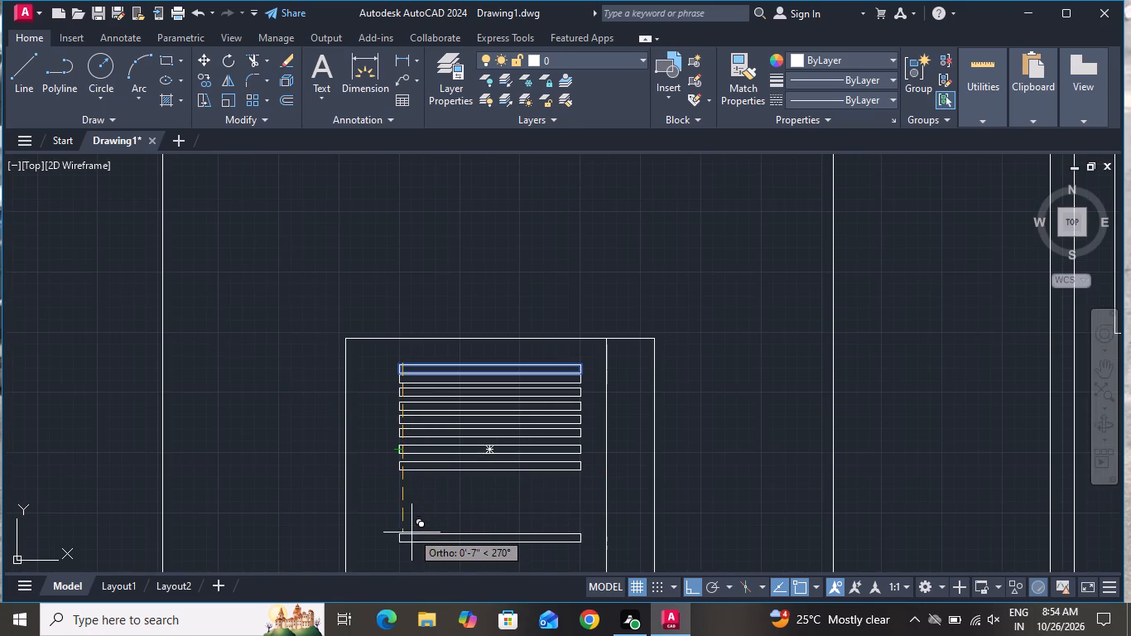
pyautogui.scroll(3, 426, 493)
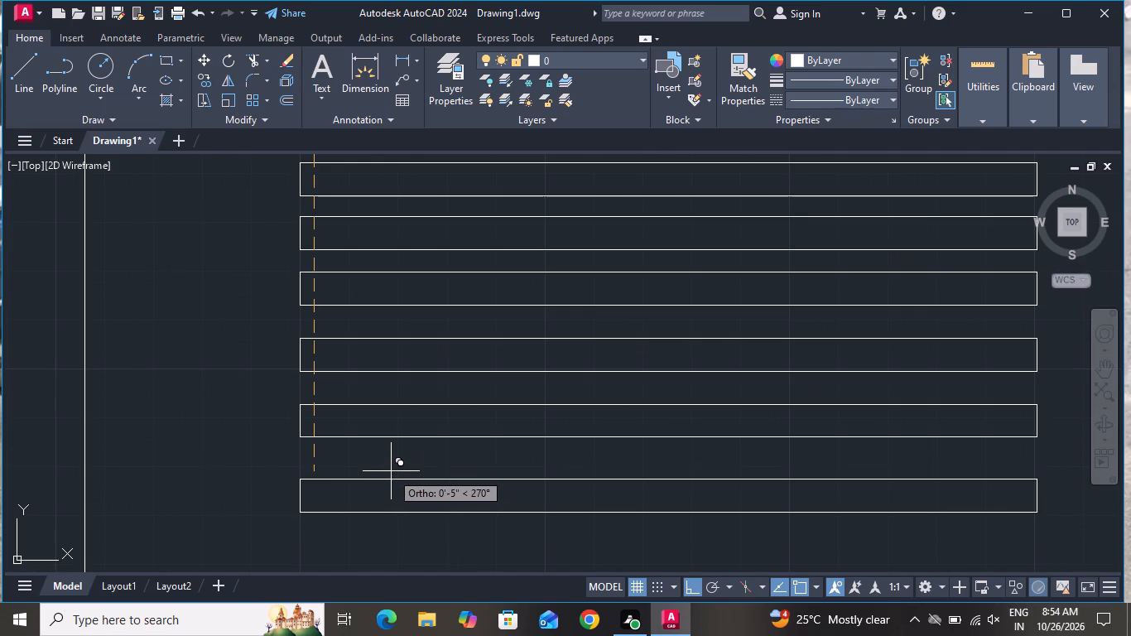
pyautogui.click(397, 450)
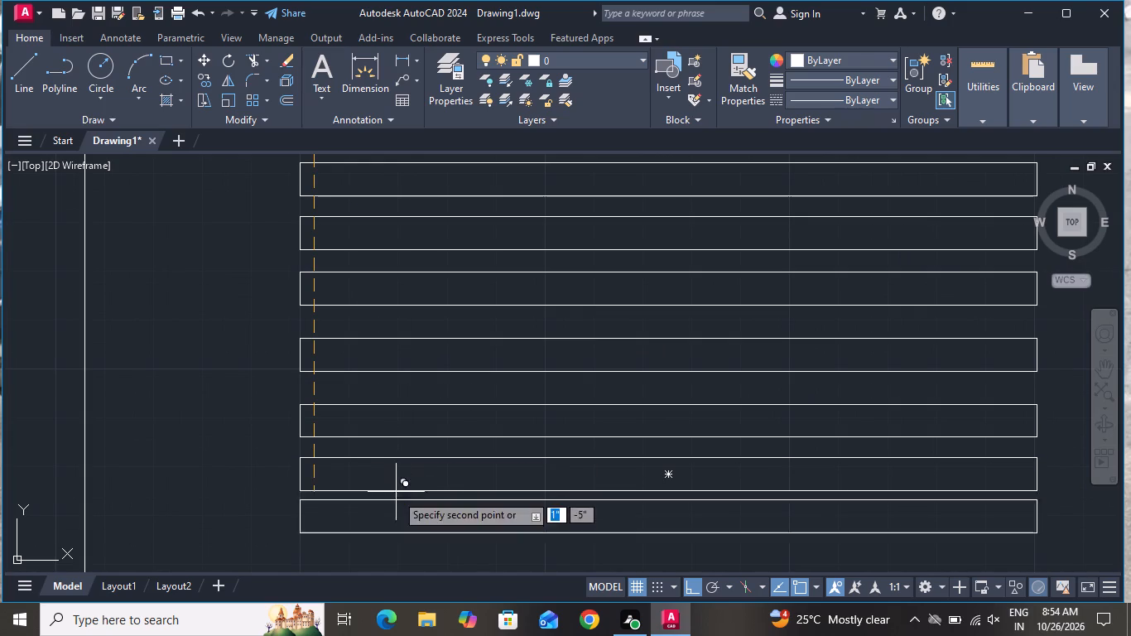
pyautogui.scroll(-2, 405, 453)
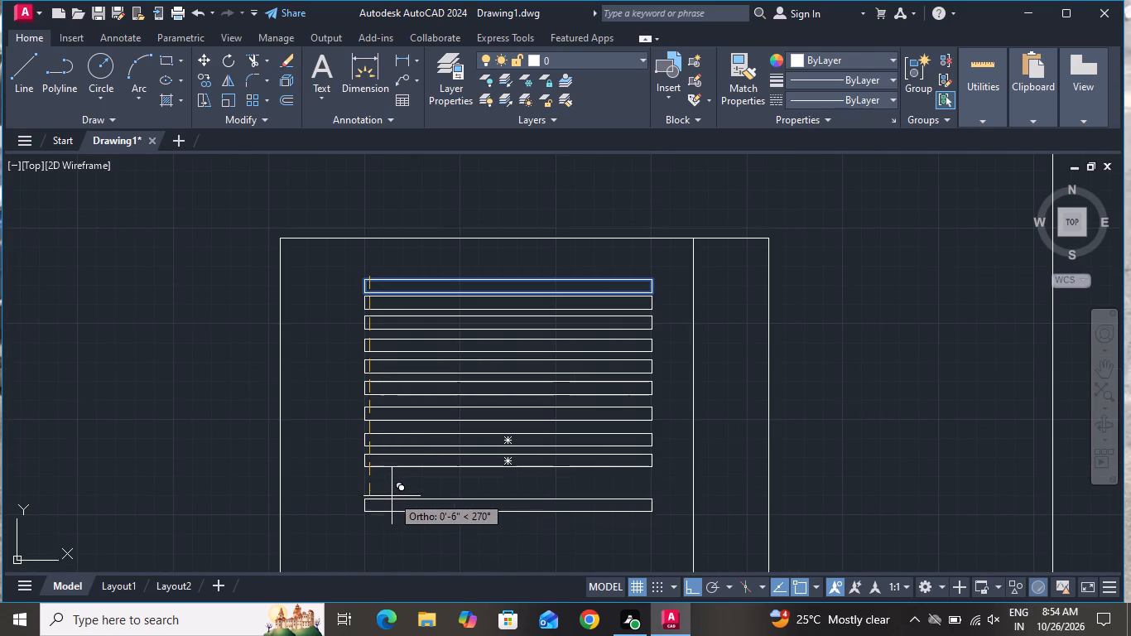
pyautogui.click(397, 476)
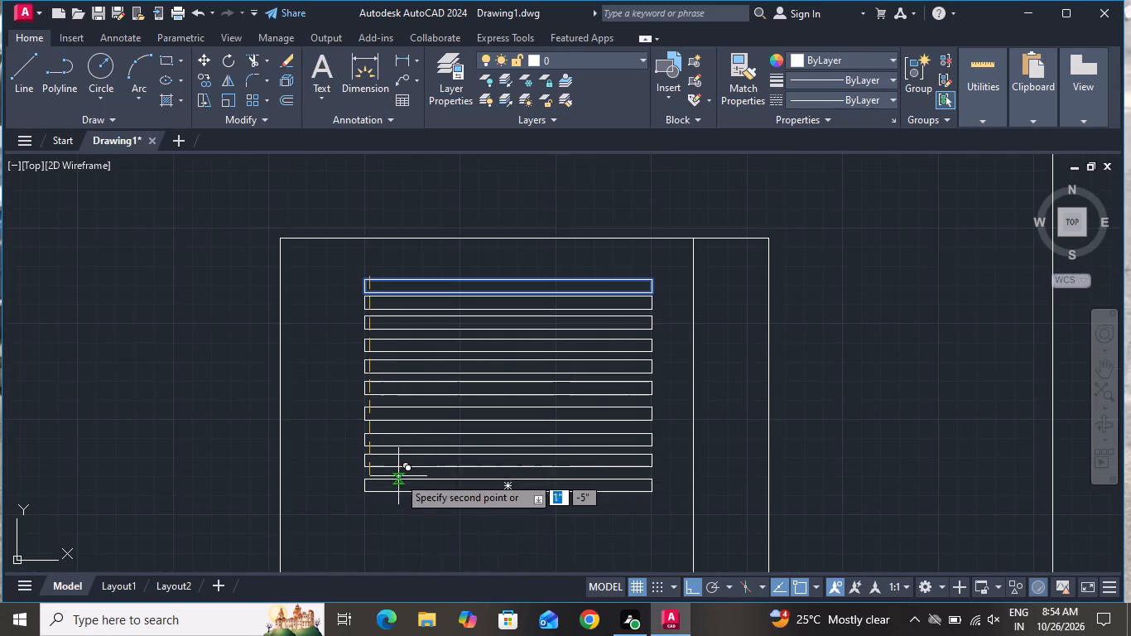
pyautogui.click(388, 501)
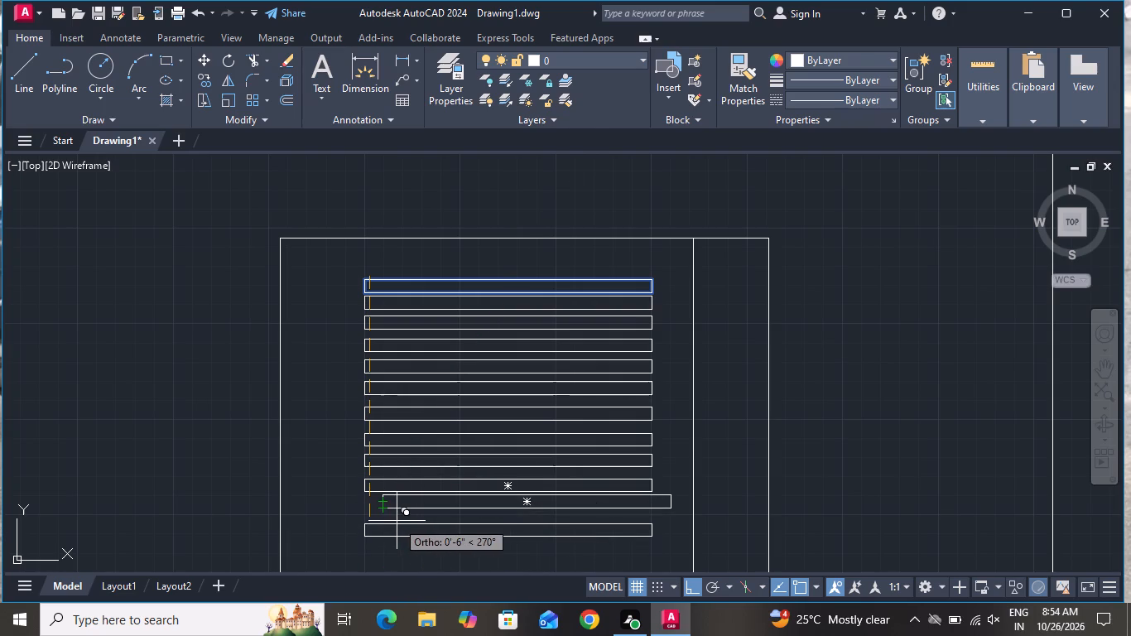
pyautogui.scroll(2, 310, 527)
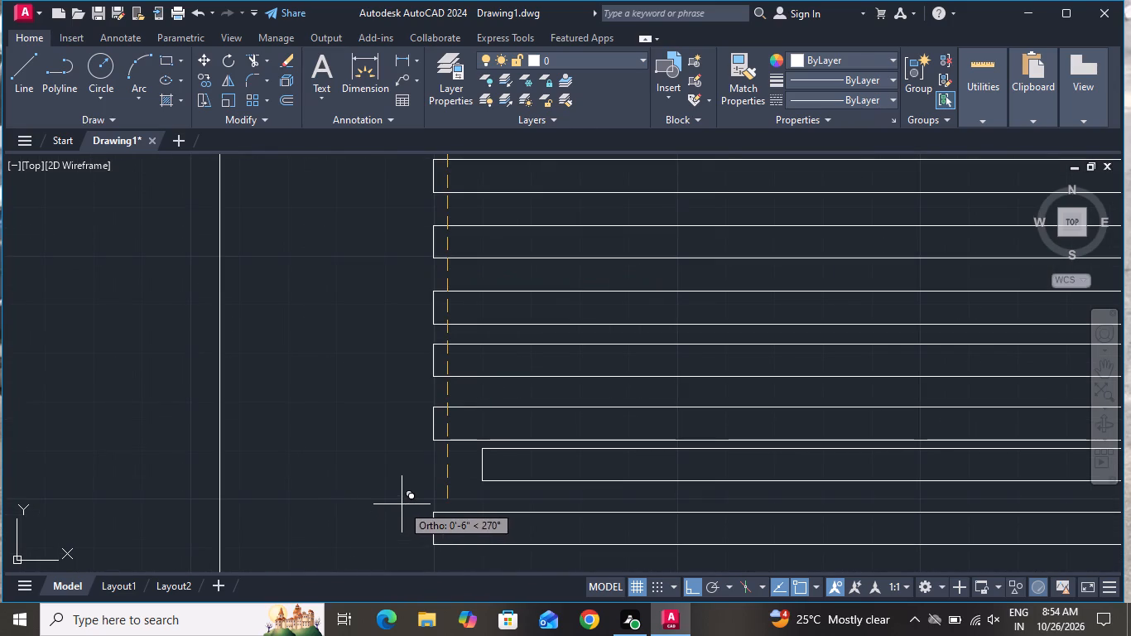
pyautogui.click(405, 494)
pyautogui.scroll(-2, 405, 487)
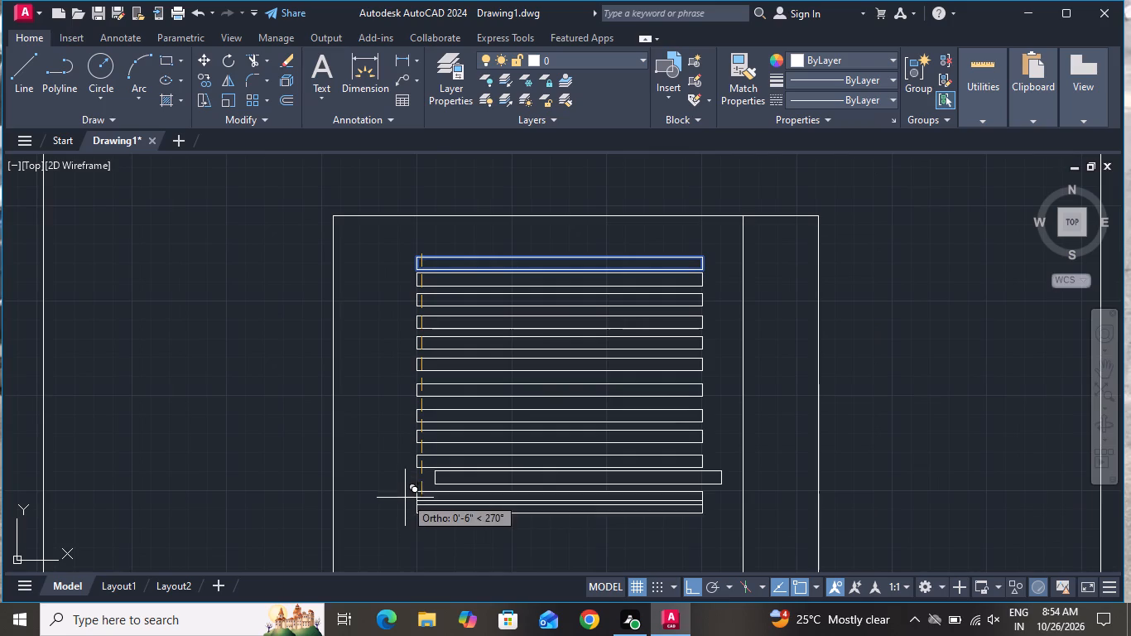
pyautogui.click(411, 516)
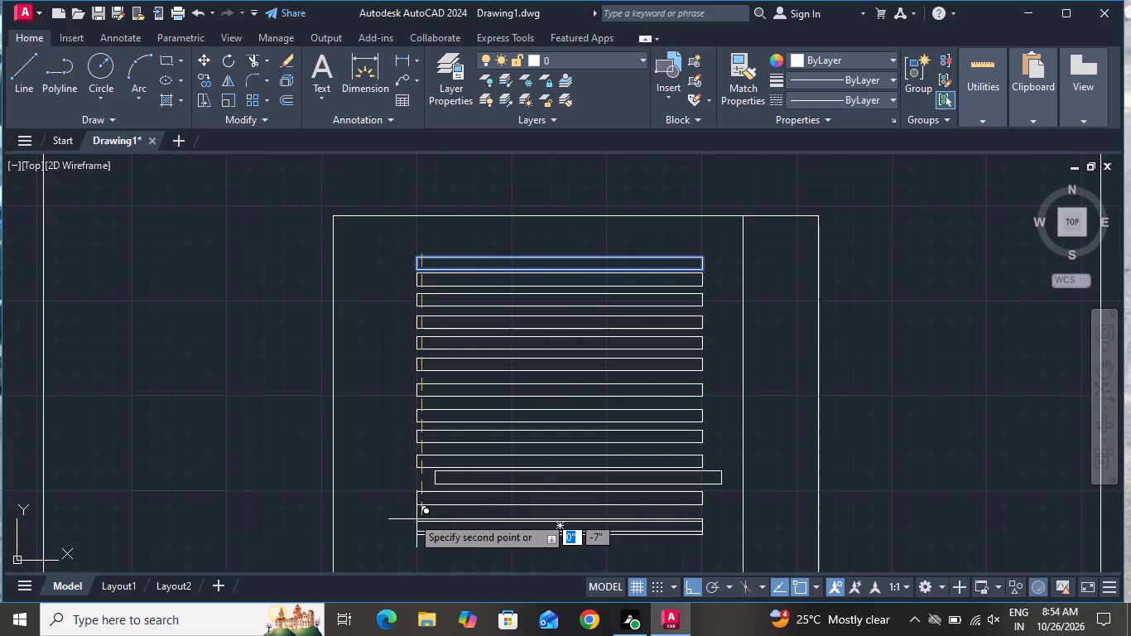
# Place two last copies of the thin rectangle to end the stack just above the smaller rectangle.
pyautogui.scroll(-2, 411, 504)
pyautogui.scroll(1, 402, 545)
pyautogui.scroll(-1, 405, 522)
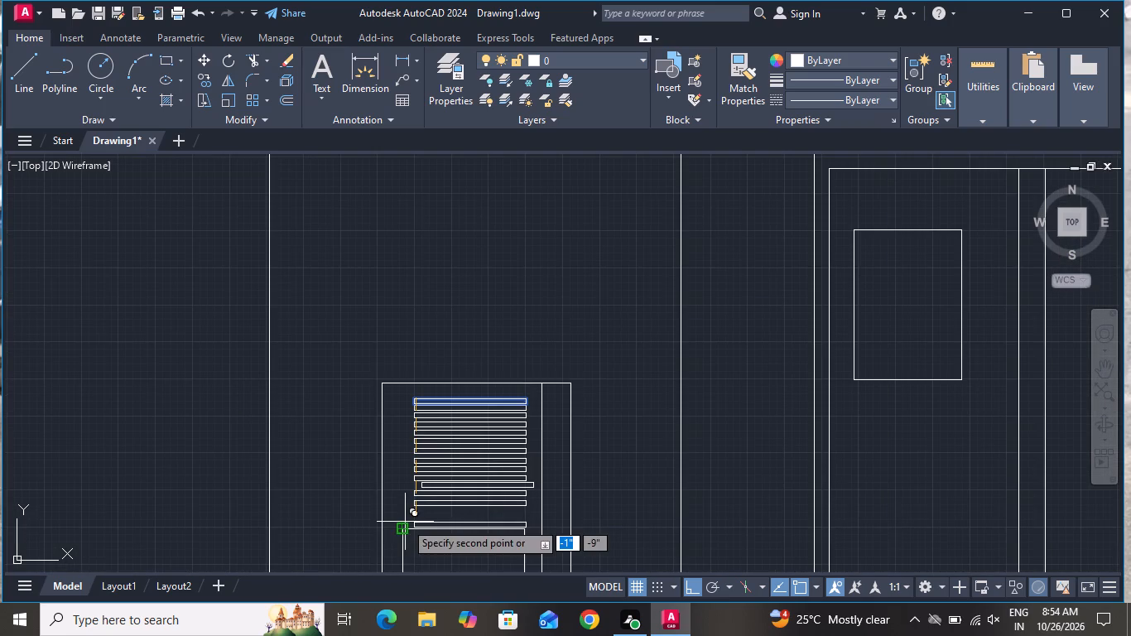
pyautogui.scroll(3, 391, 554)
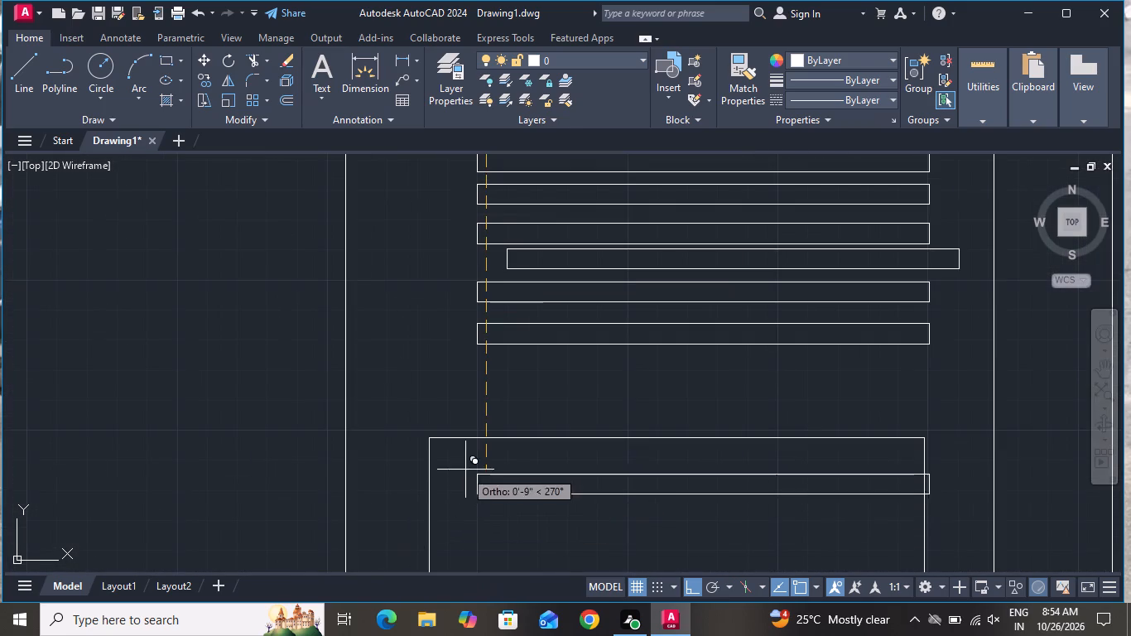
pyautogui.click(469, 361)
pyautogui.click(464, 393)
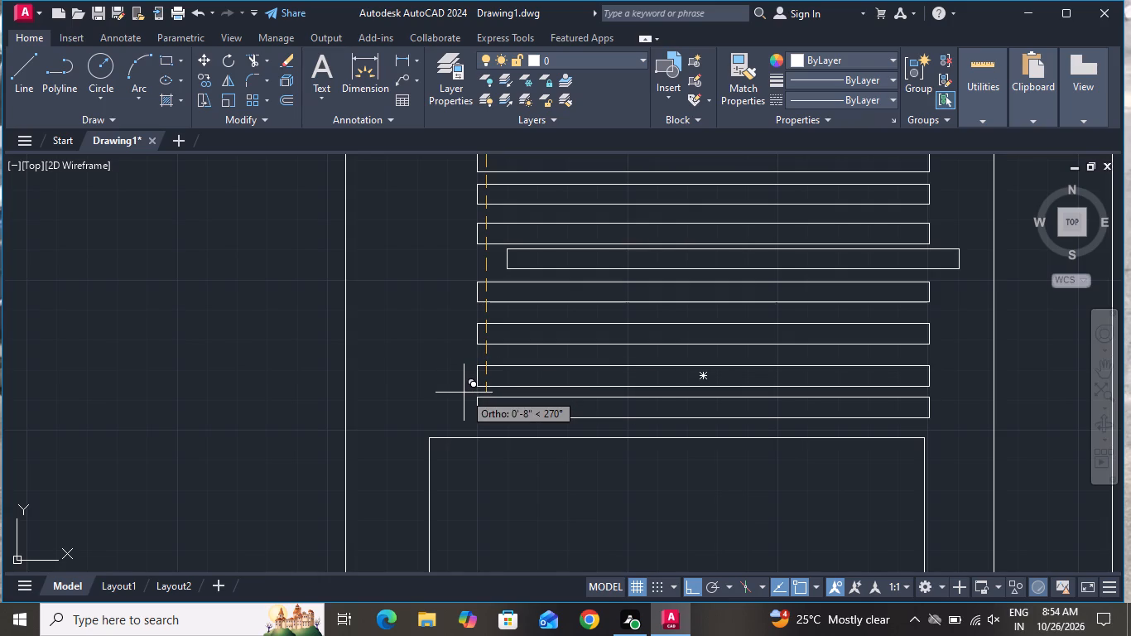
pyautogui.rightClick(458, 374)
pyautogui.click(477, 402)
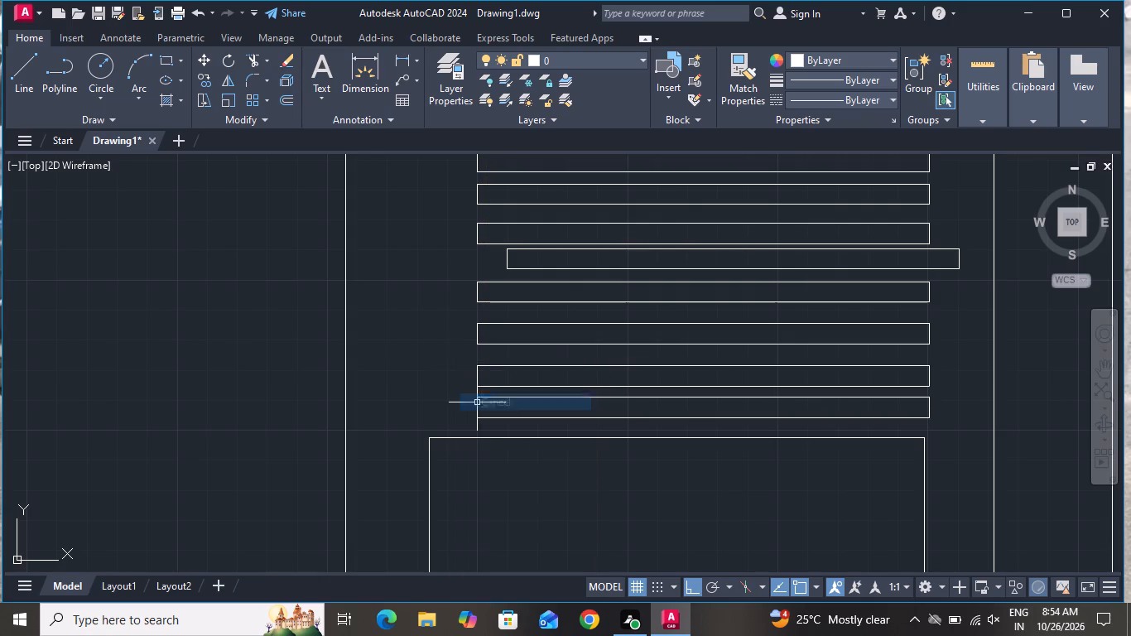
# Move the one offset thin rectangle about 1" horizontally to line up with the rest of the stack.
pyautogui.scroll(2, 514, 272)
pyautogui.moveTo(519, 251); pyautogui.dragTo(513, 260)
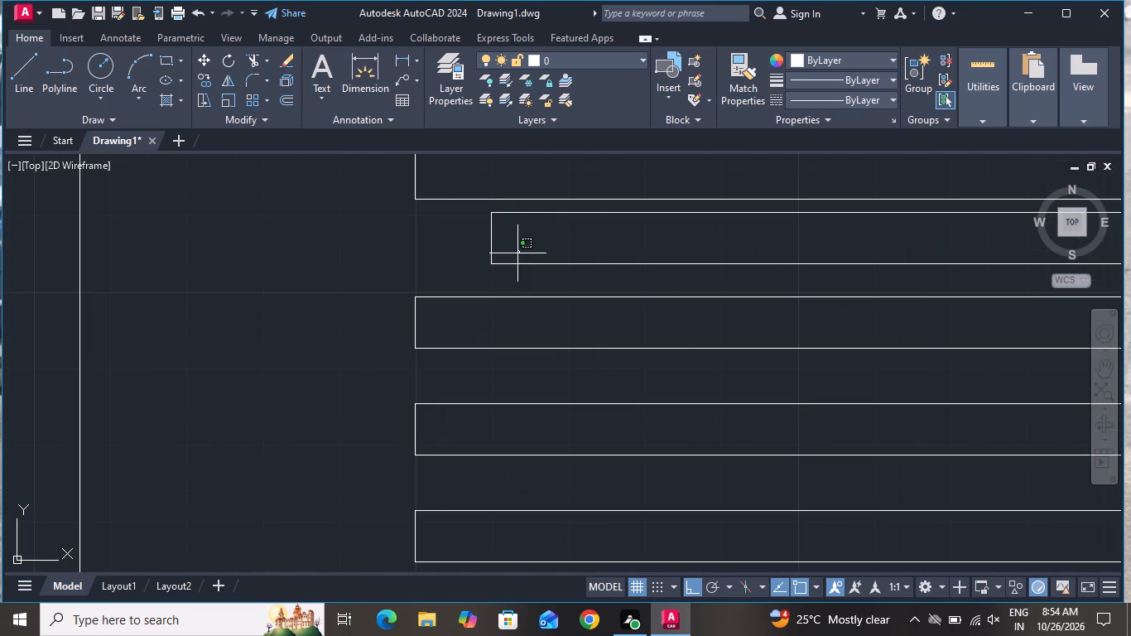
pyautogui.click(469, 289)
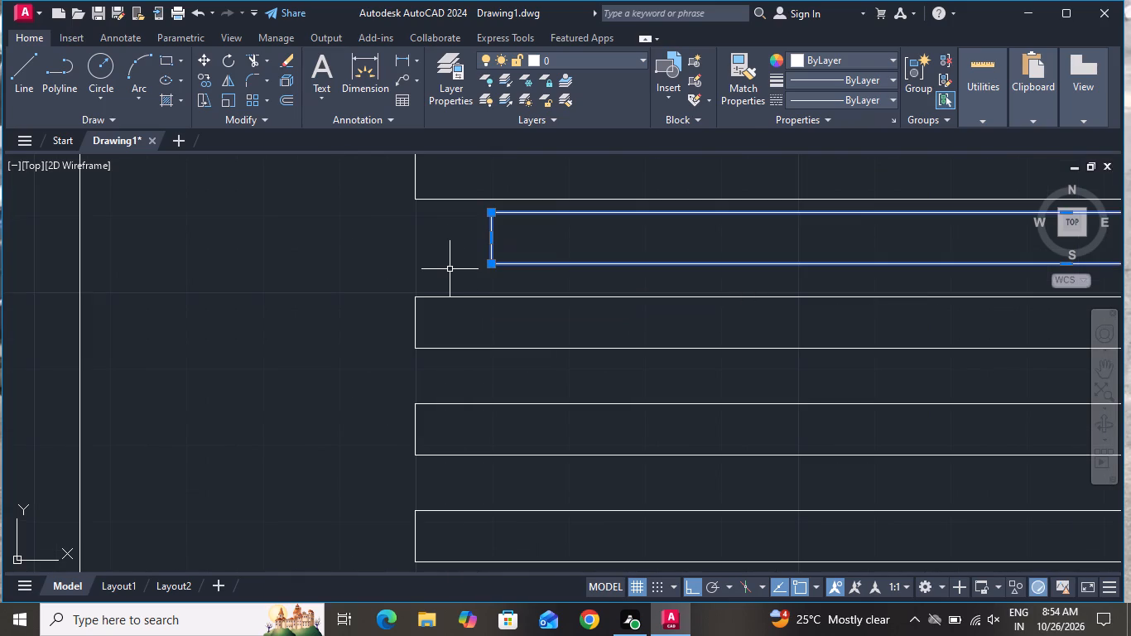
pyautogui.click(199, 59)
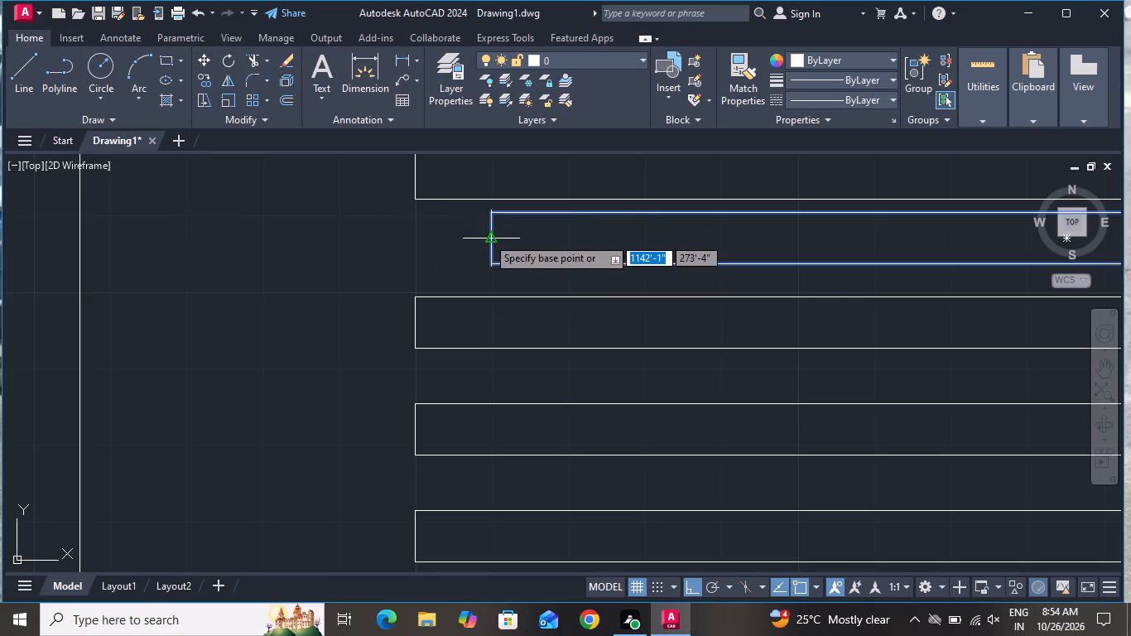
pyautogui.click(487, 237)
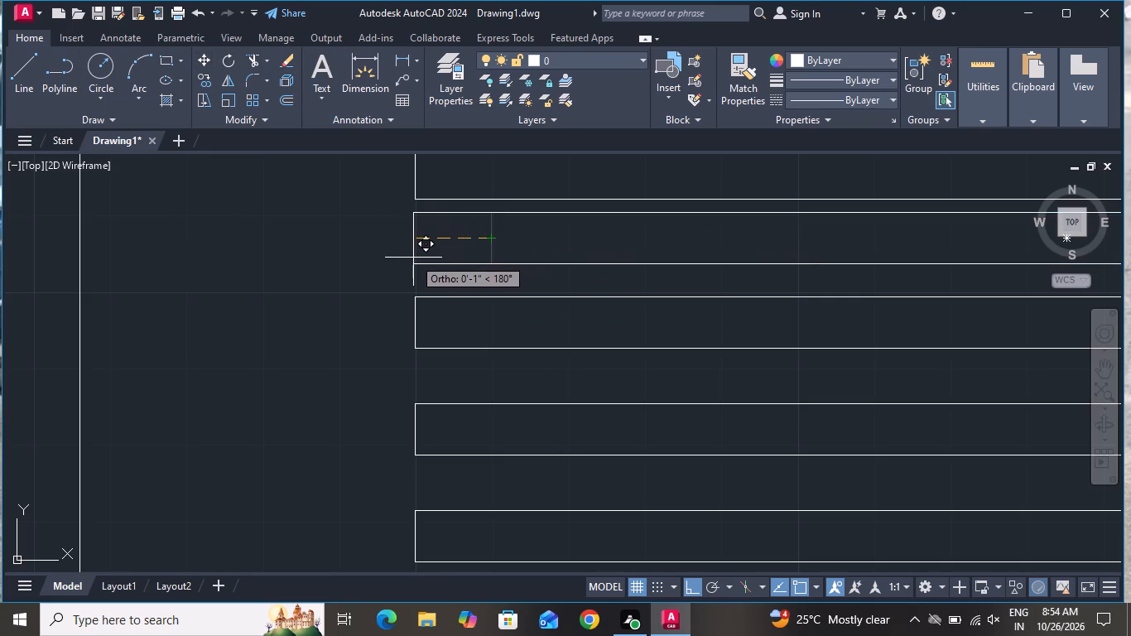
pyautogui.click(413, 258)
# Move the whole stack of thin rectangles, with Ortho off, slightly up and left so its left ends align with the basin rectangle's left edge.
pyautogui.scroll(-4, 445, 288)
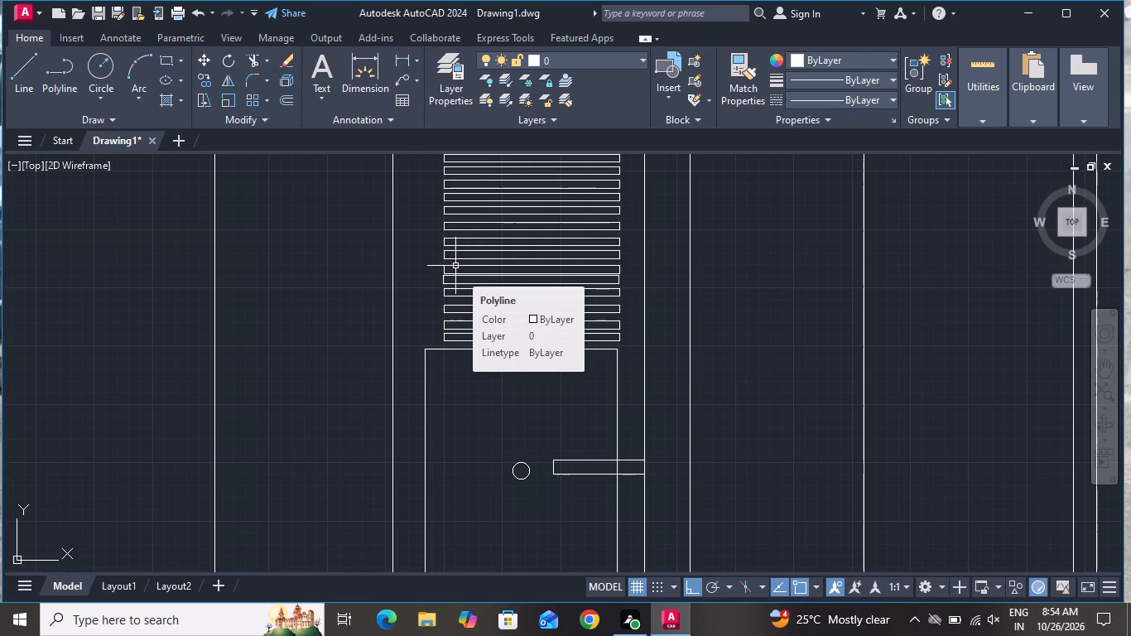
pyautogui.scroll(-1, 455, 266)
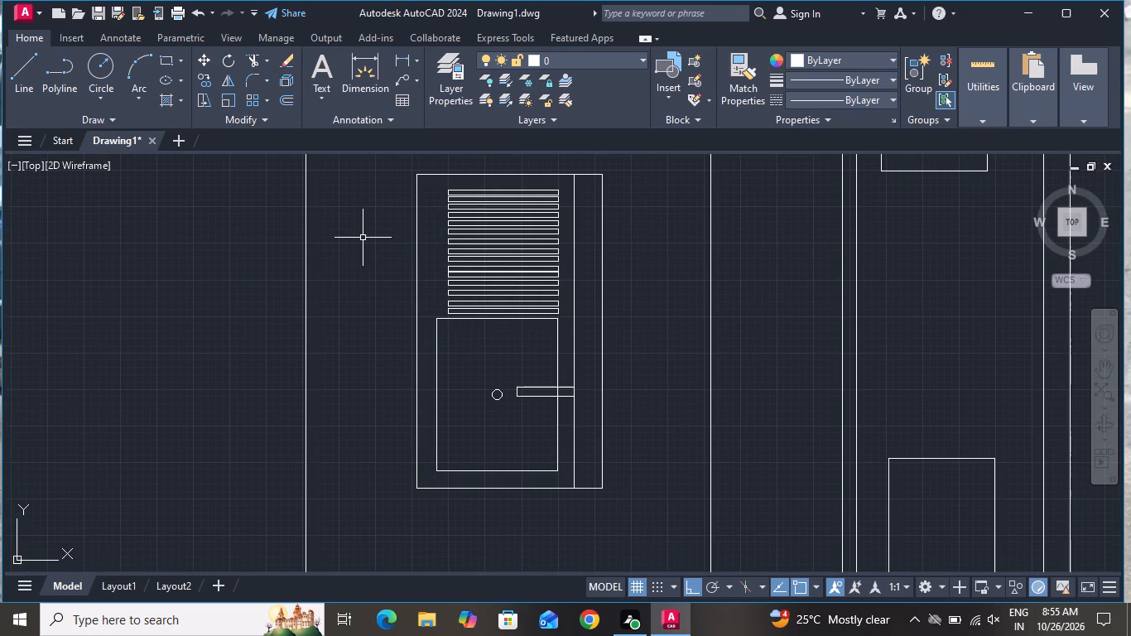
pyautogui.scroll(-1, 431, 202)
pyautogui.scroll(4, 496, 248)
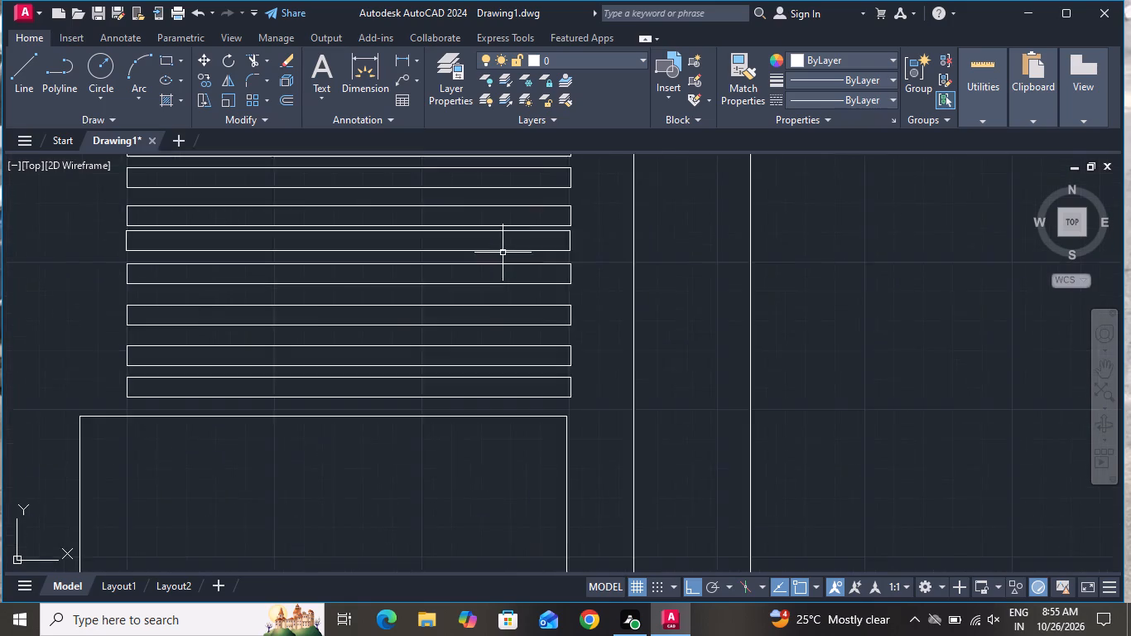
pyautogui.scroll(1, 503, 254)
pyautogui.scroll(-5, 520, 282)
pyautogui.scroll(3, 540, 241)
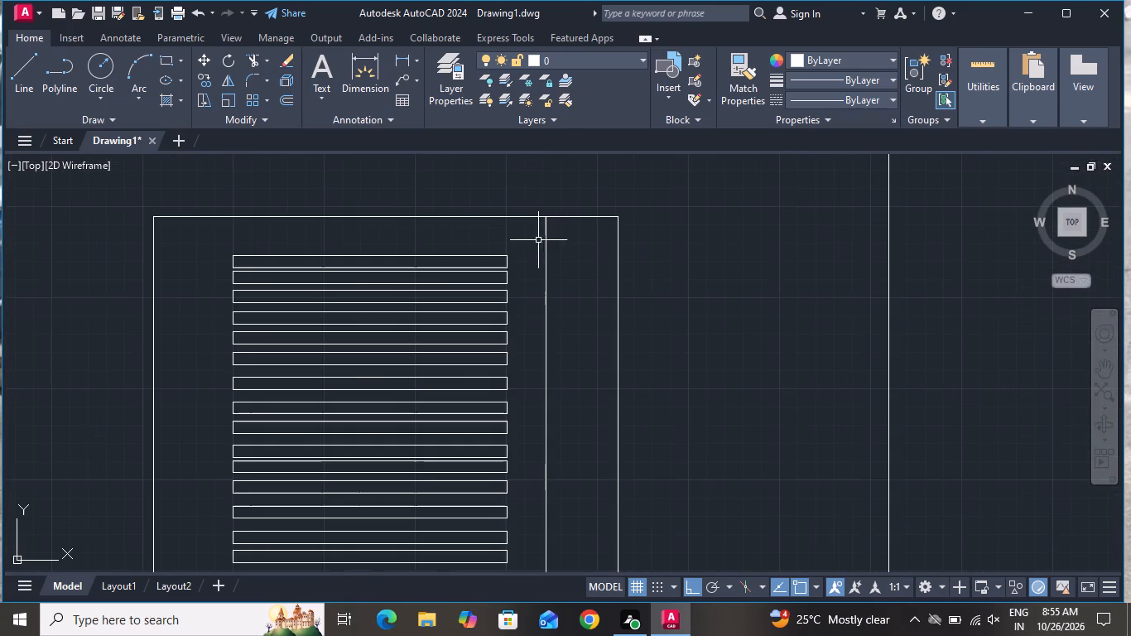
pyautogui.click(533, 235)
pyautogui.scroll(-3, 432, 394)
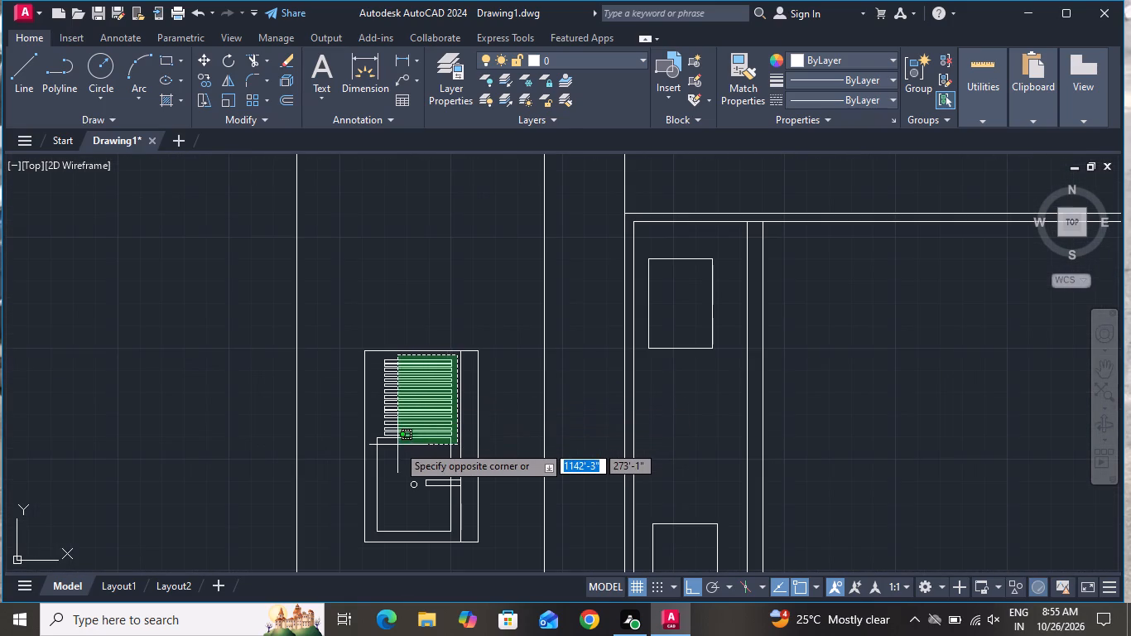
pyautogui.scroll(4, 397, 445)
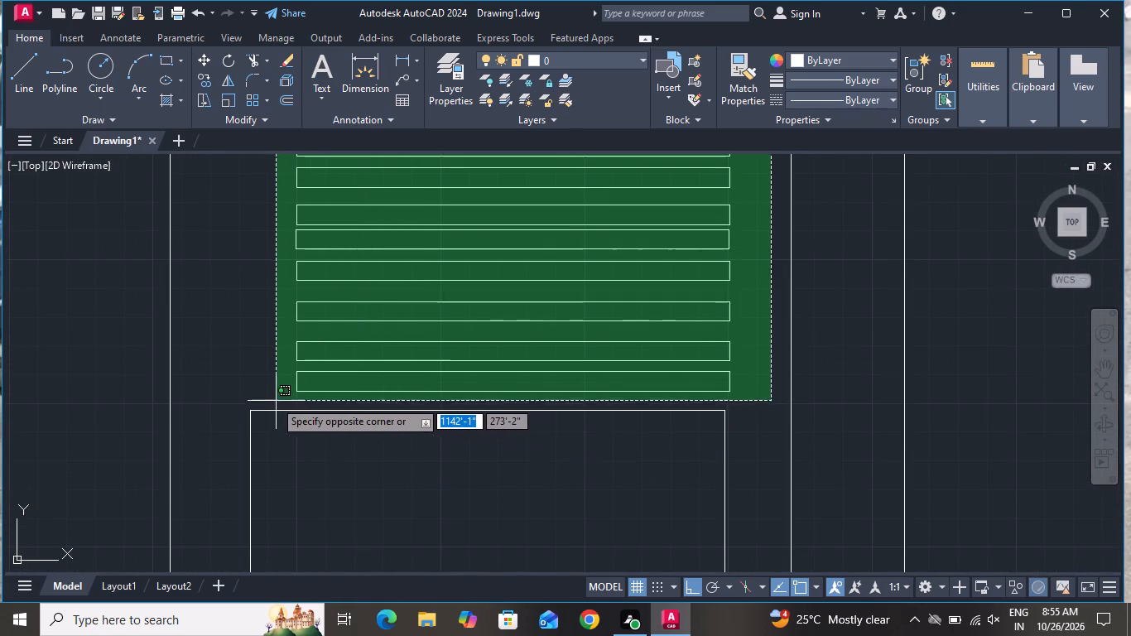
pyautogui.click(251, 401)
pyautogui.scroll(-3, 261, 435)
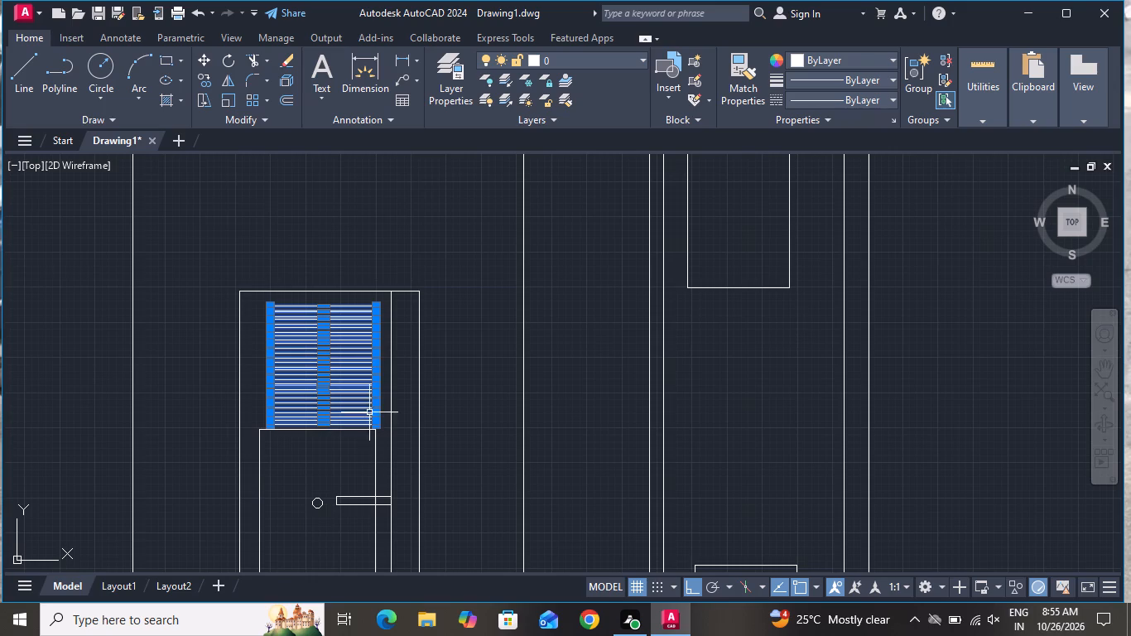
pyautogui.click(198, 62)
pyautogui.click(315, 305)
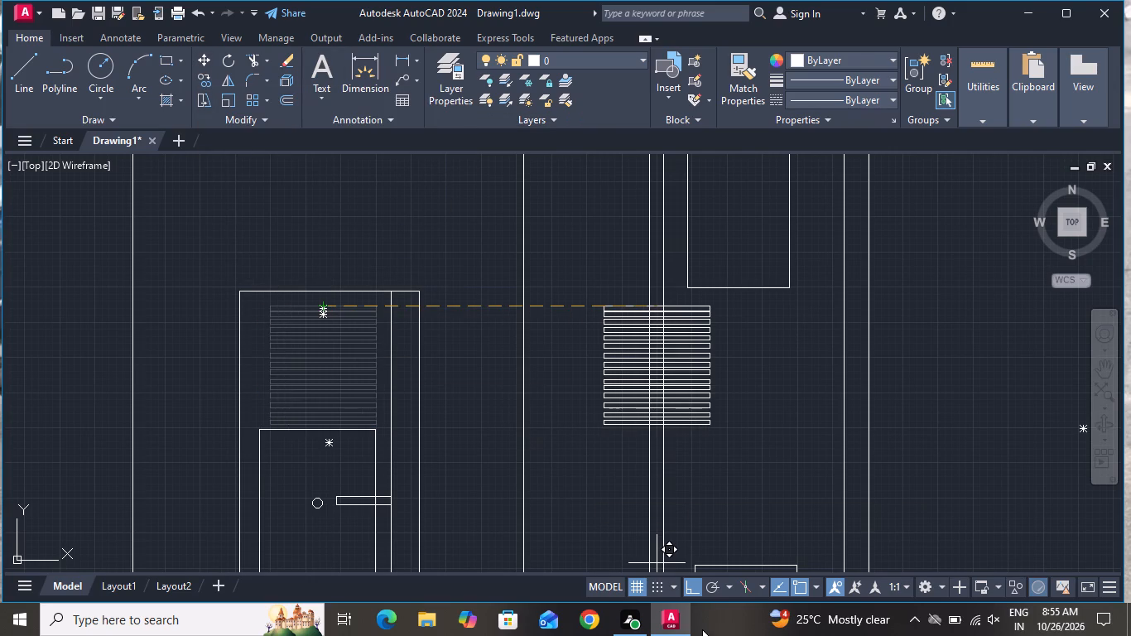
pyautogui.click(696, 588)
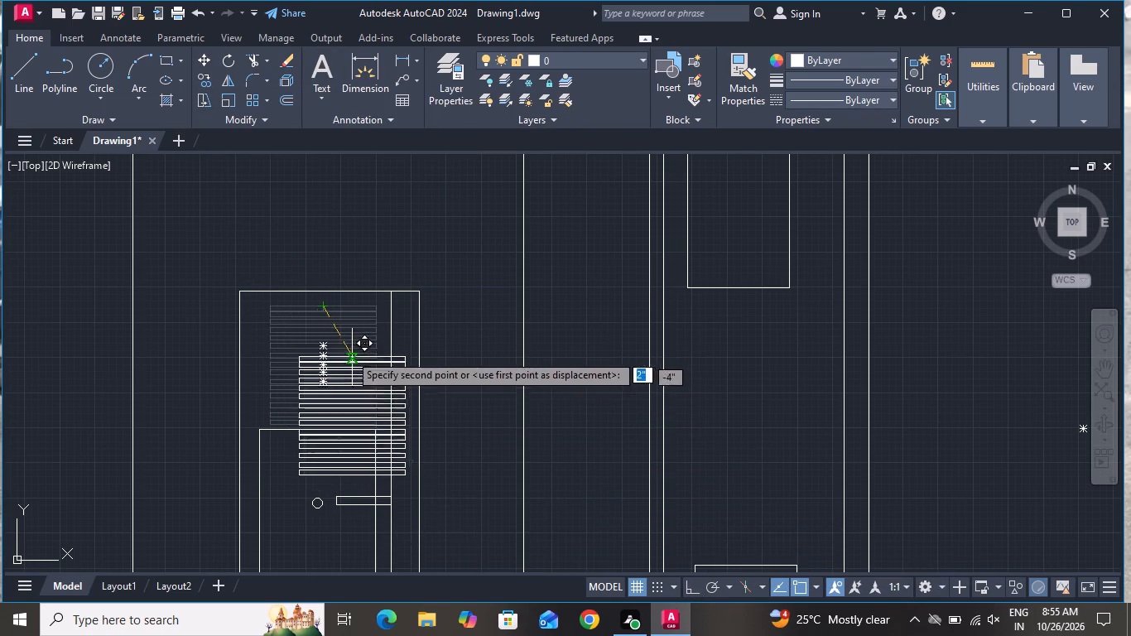
pyautogui.scroll(4, 330, 337)
pyautogui.scroll(-3, 318, 231)
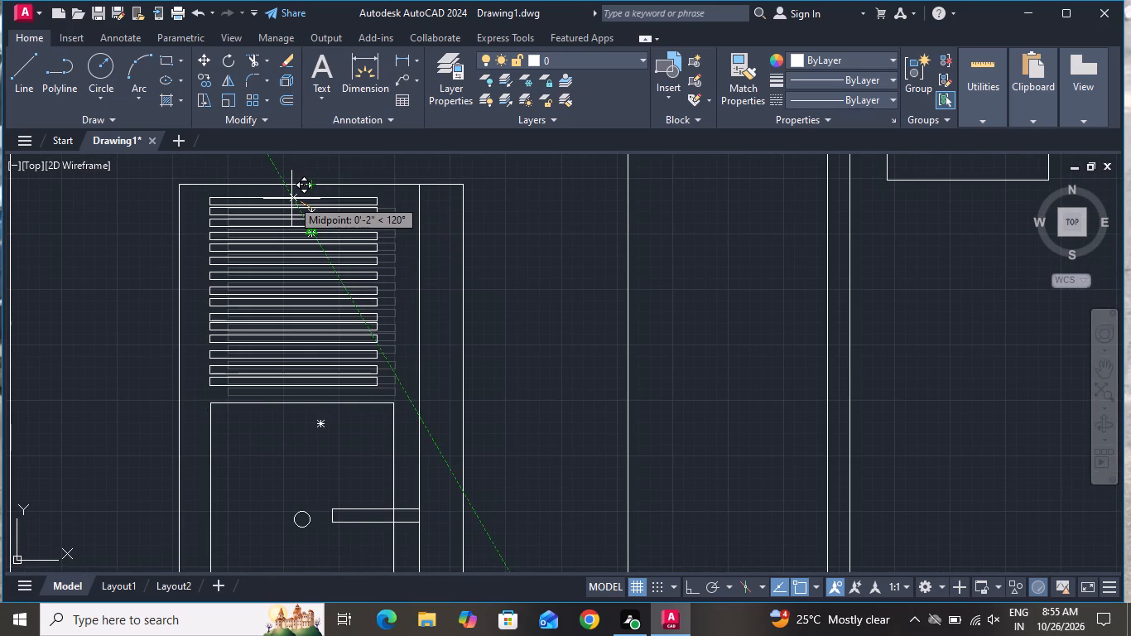
pyautogui.click(291, 199)
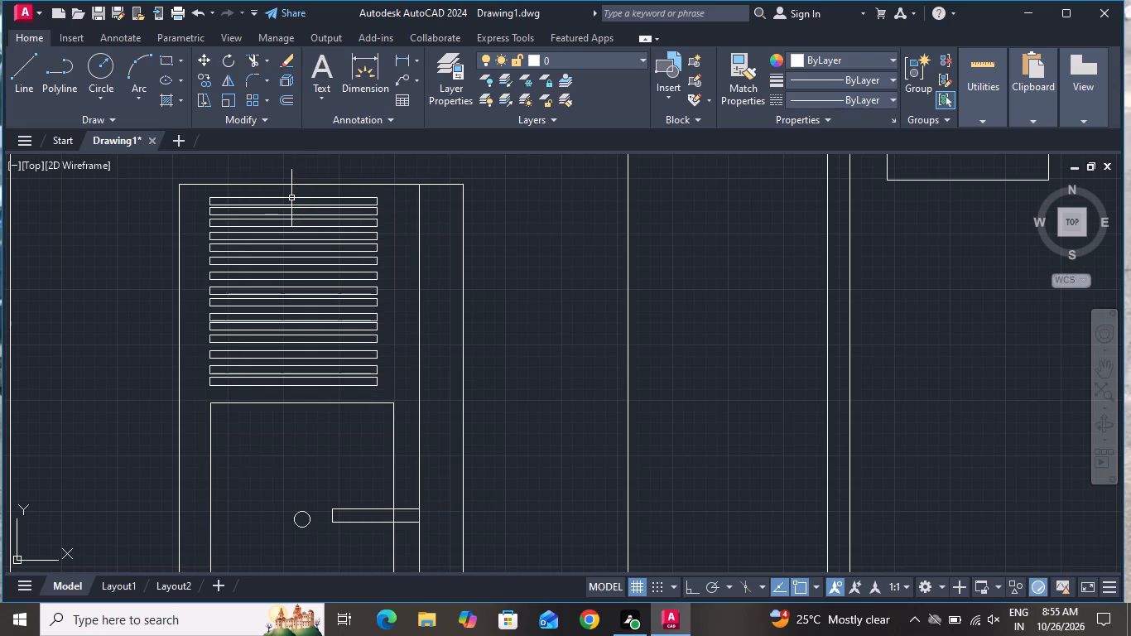
# Draw a rectangle about 1'-10" by 2'-8" inside the long kitchen counter opposite the sink.
pyautogui.scroll(-1, 392, 279)
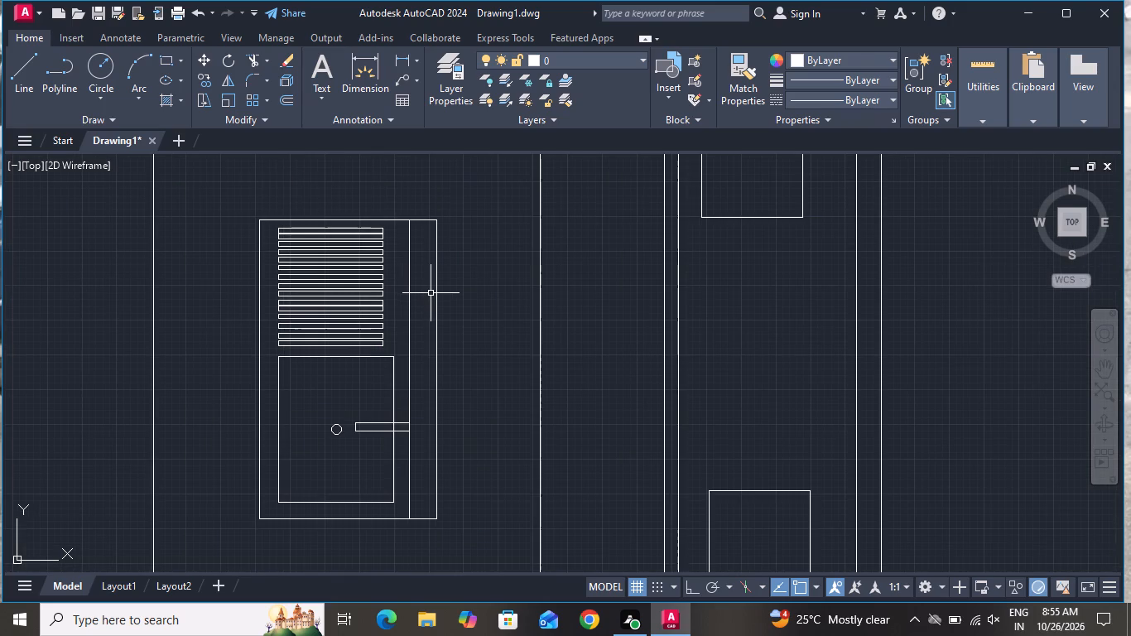
pyautogui.scroll(-2, 432, 295)
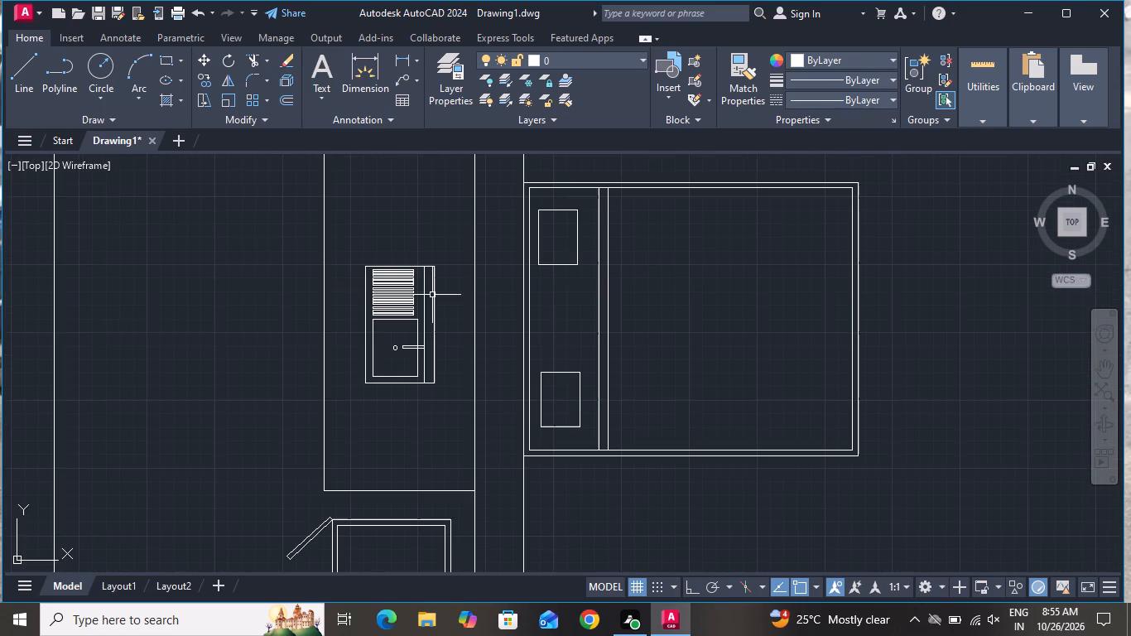
pyautogui.scroll(-2, 432, 295)
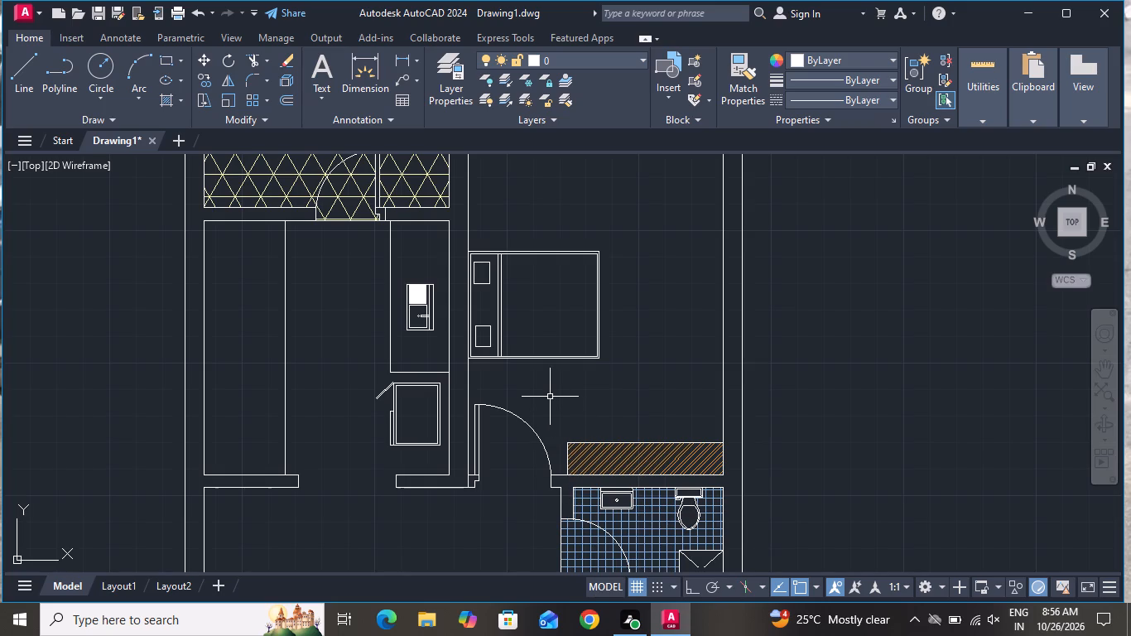
pyautogui.scroll(-1, 550, 397)
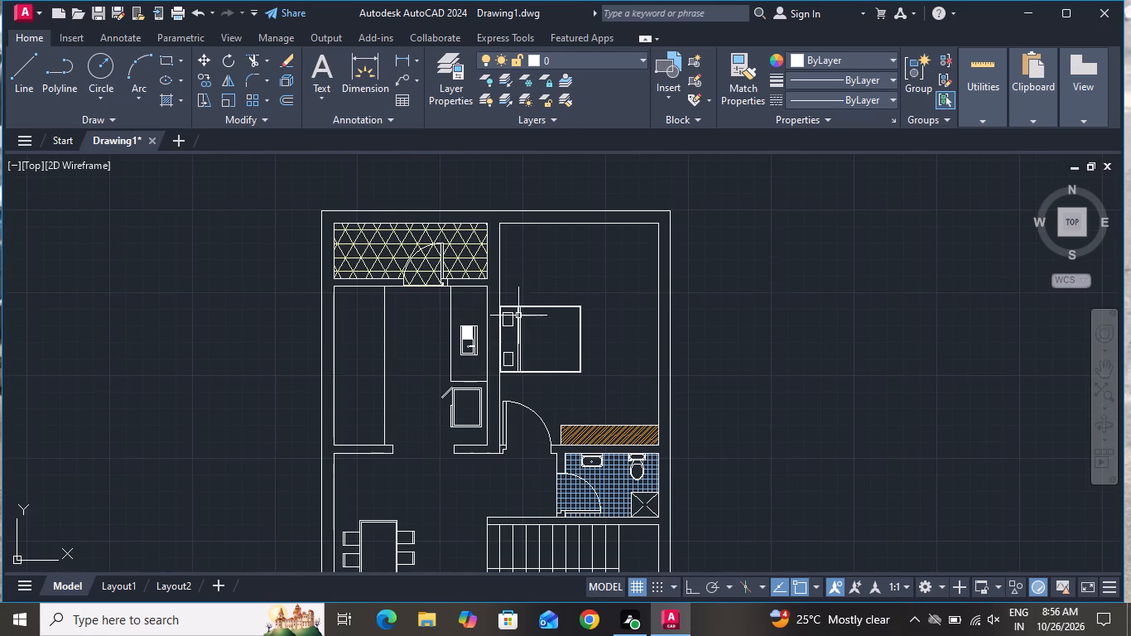
pyautogui.click(165, 53)
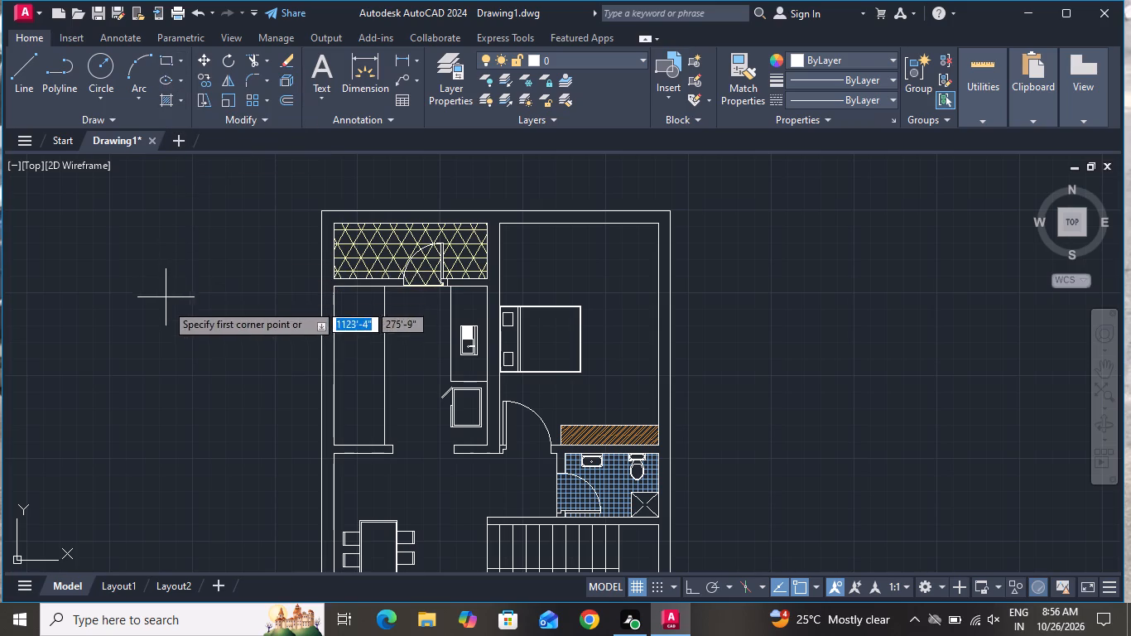
pyautogui.scroll(1, 155, 374)
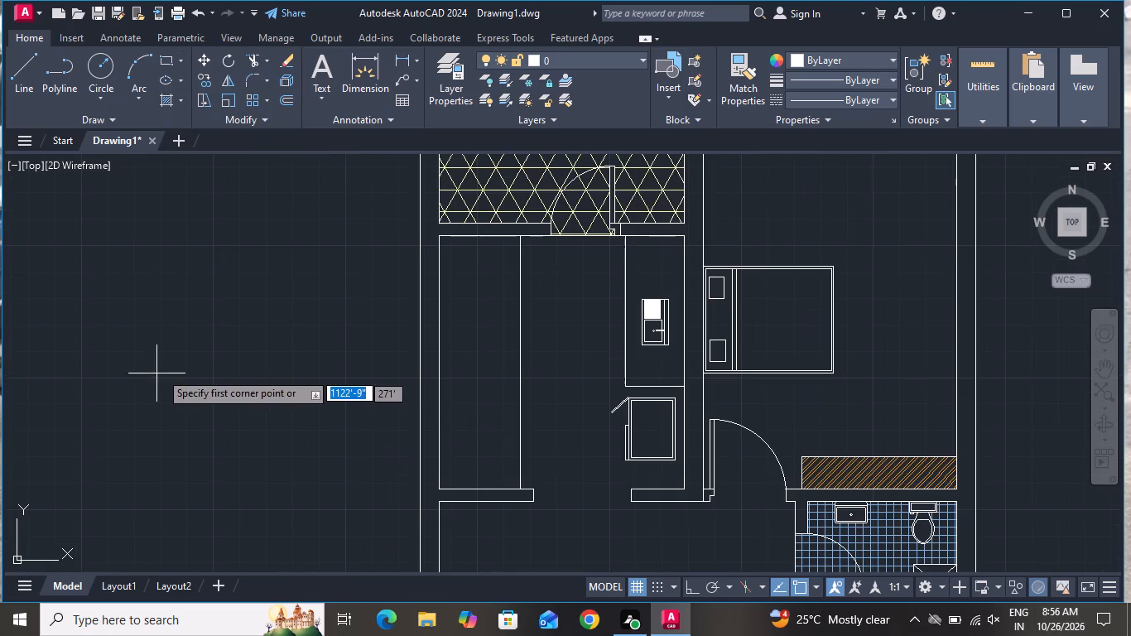
pyautogui.scroll(1, 453, 369)
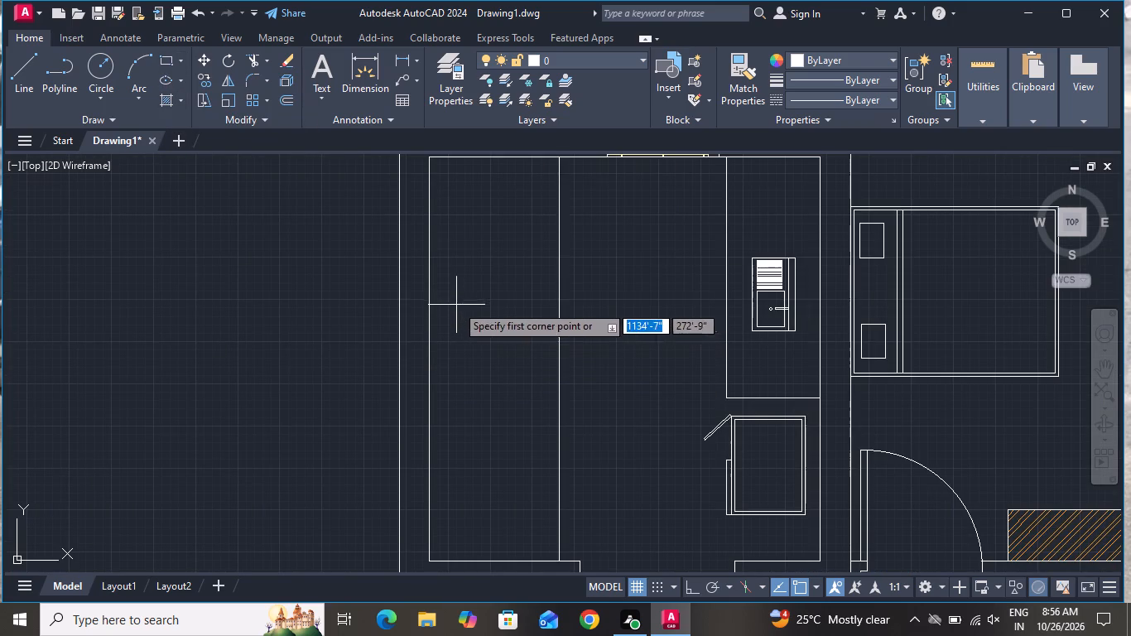
pyautogui.click(450, 290)
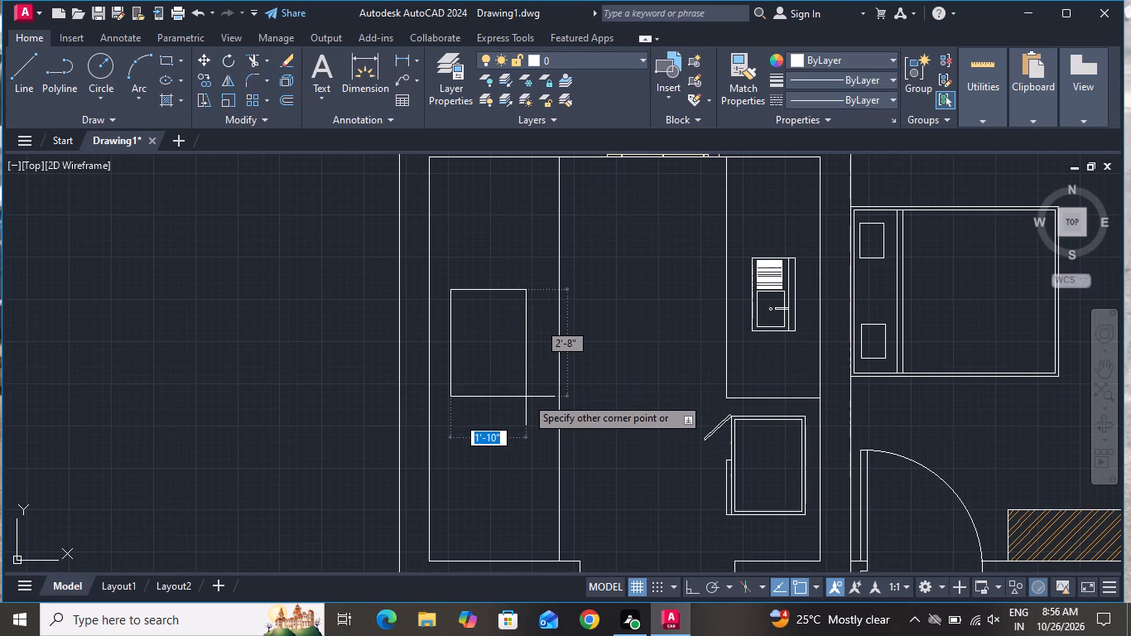
pyautogui.click(526, 397)
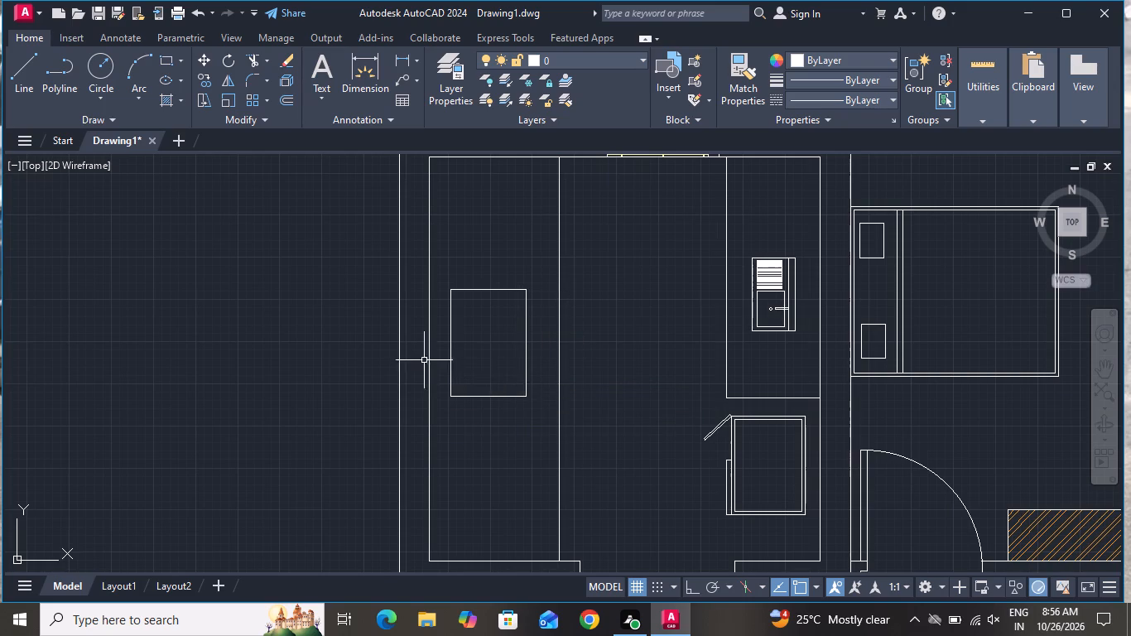
# Offset the new counter rectangle 1" outward.
pyautogui.scroll(1, 423, 358)
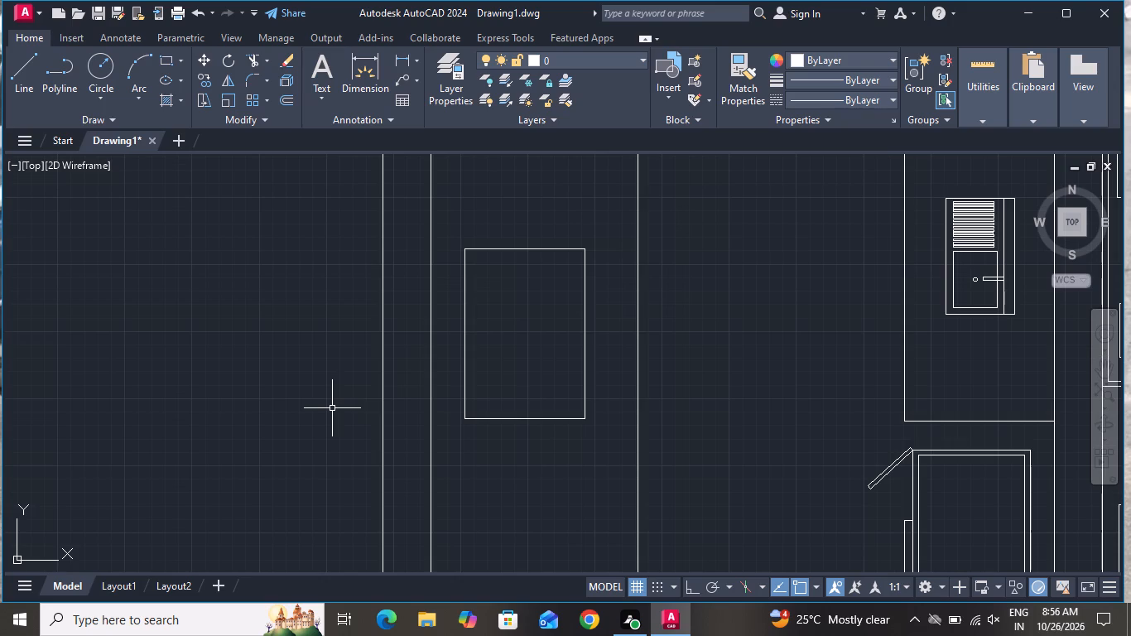
pyautogui.press('o')
pyautogui.press('space')
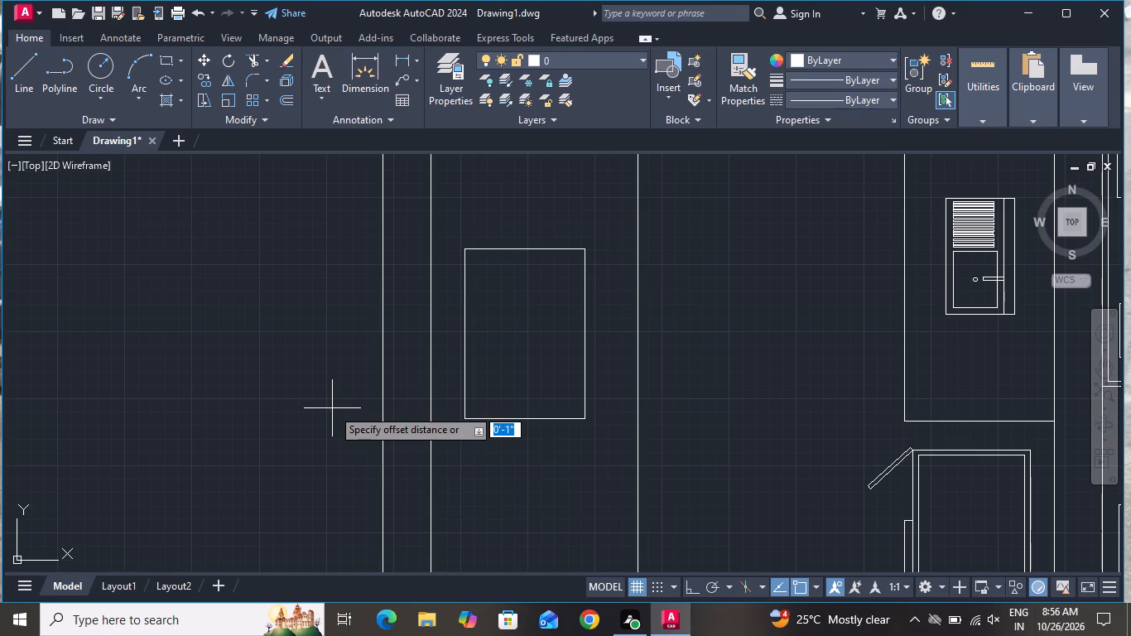
pyautogui.press('1')
pyautogui.hotkey('shift', '"')
pyautogui.press('Return')
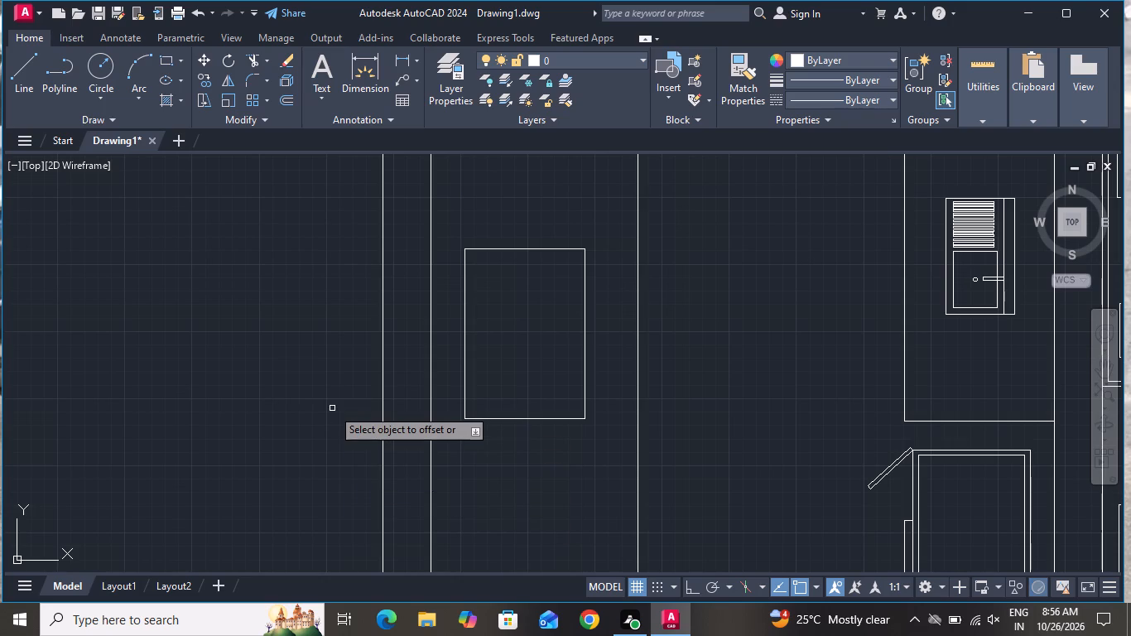
pyautogui.click(493, 418)
pyautogui.click(497, 437)
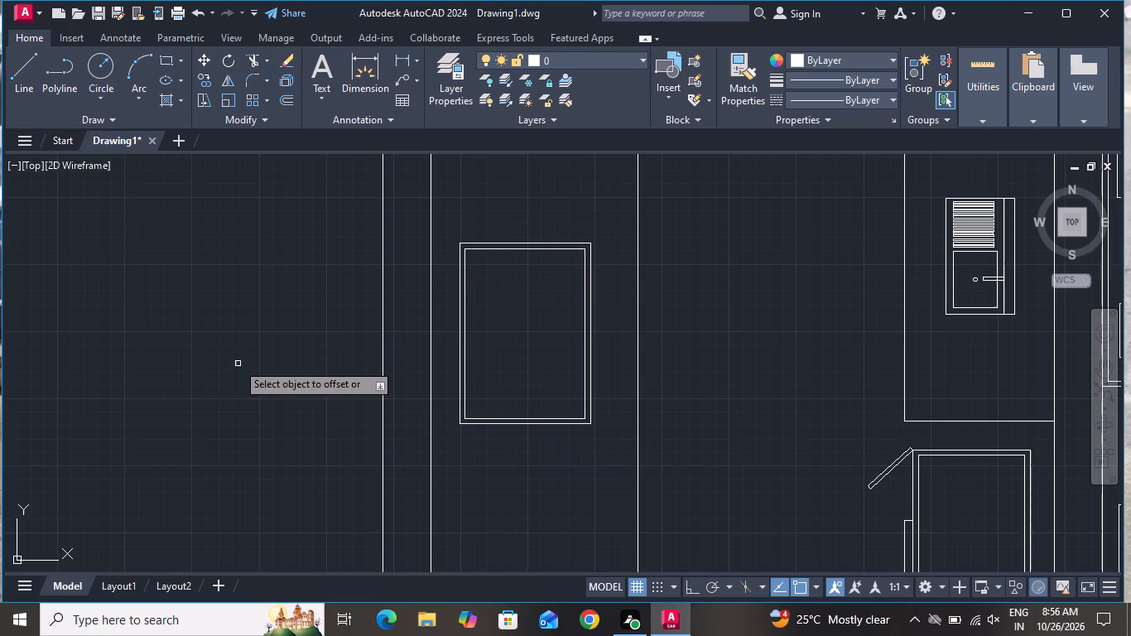
pyautogui.rightClick(217, 355)
pyautogui.click(230, 379)
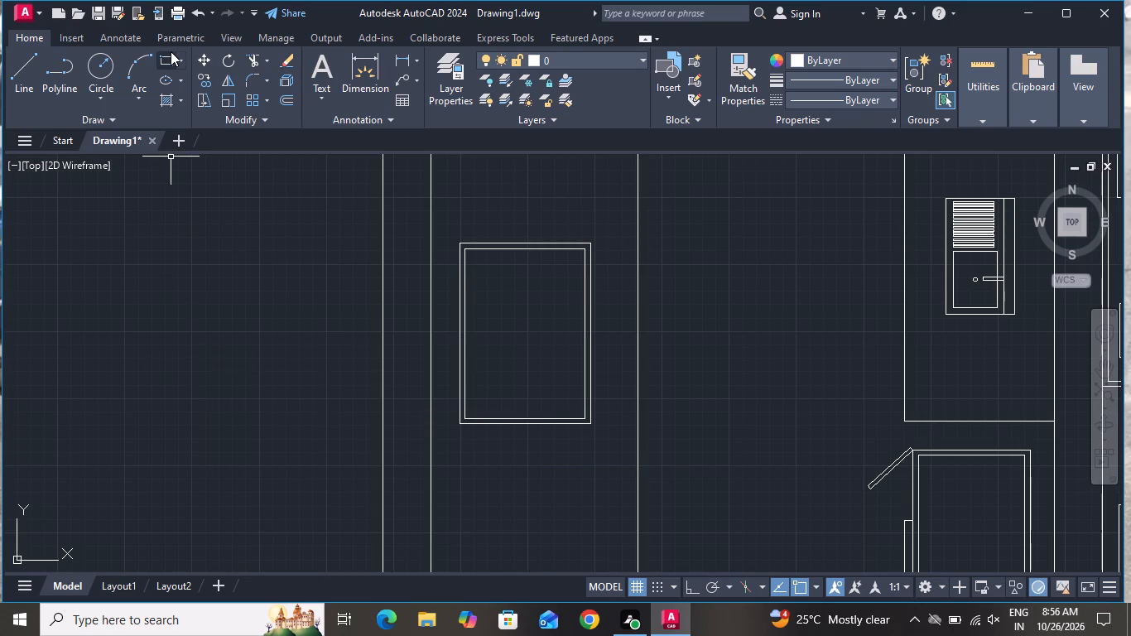
# Draw a rectangle about 11" wide by 10" high inside the double outline, centred near its upper end.
pyautogui.click(171, 51)
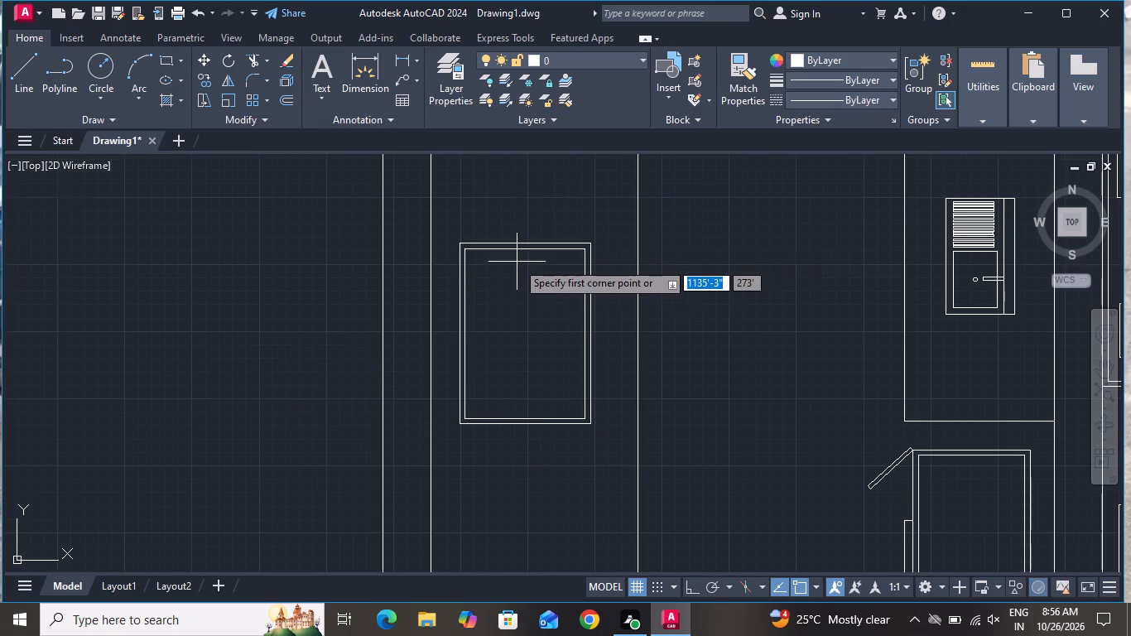
pyautogui.scroll(1, 517, 262)
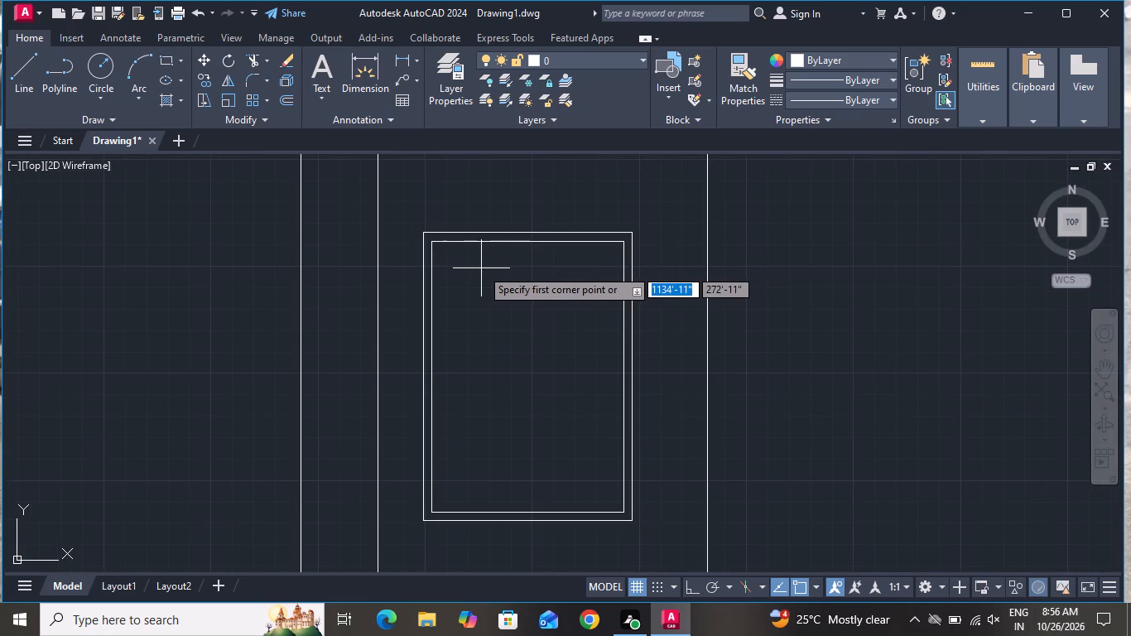
pyautogui.click(481, 268)
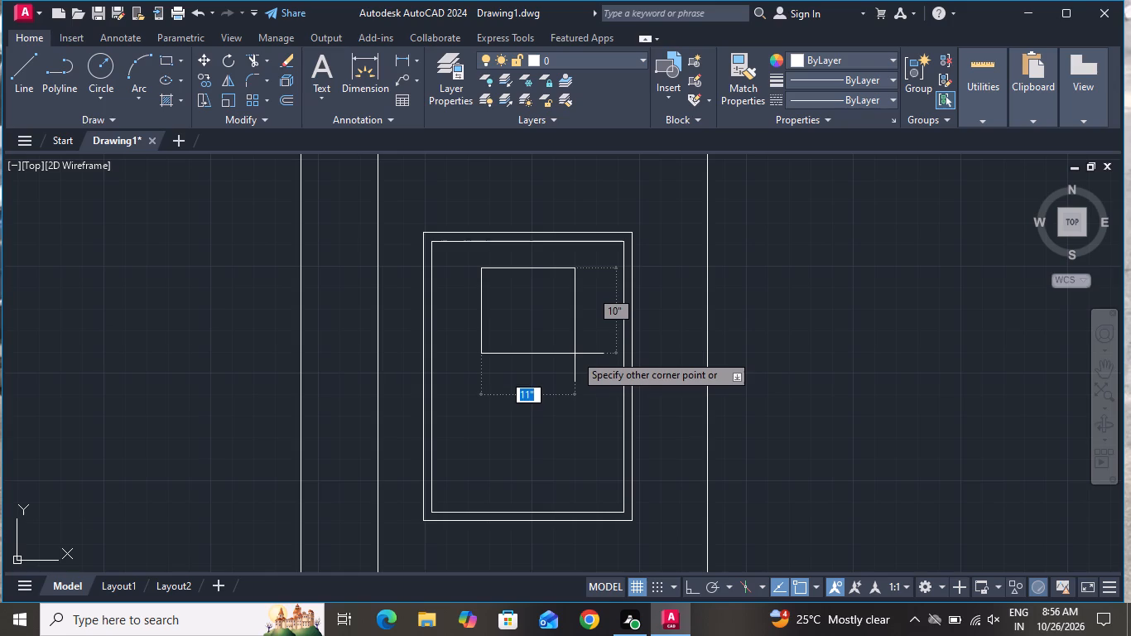
pyautogui.click(573, 354)
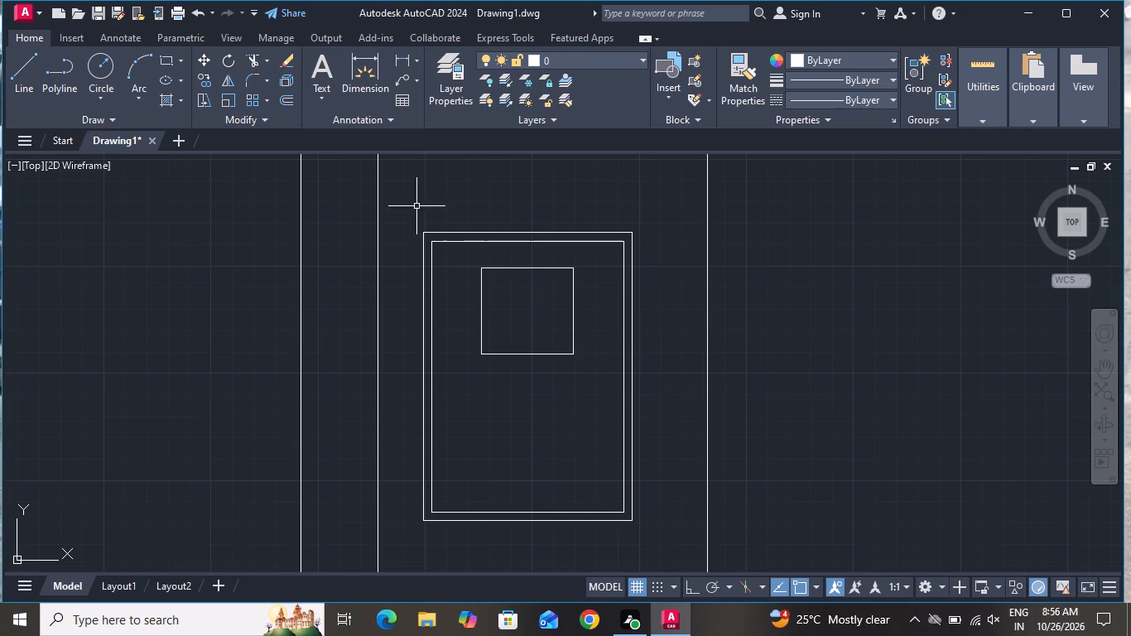
# Draw a circle of about 3" radius at the centre of the small rectangle.
pyautogui.click(101, 65)
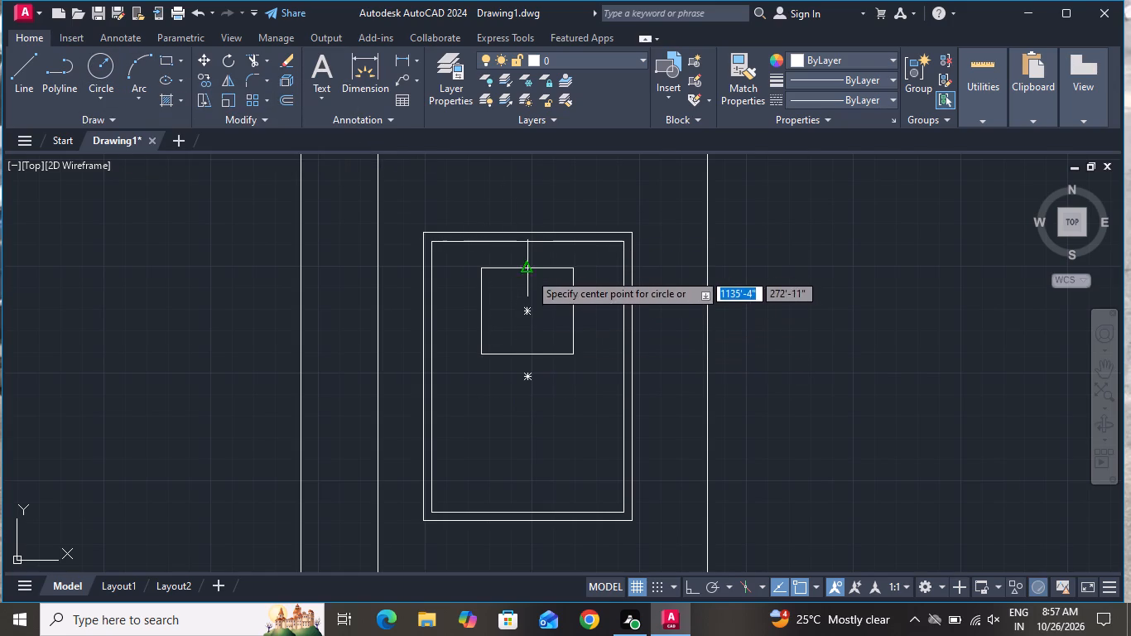
pyautogui.click(526, 314)
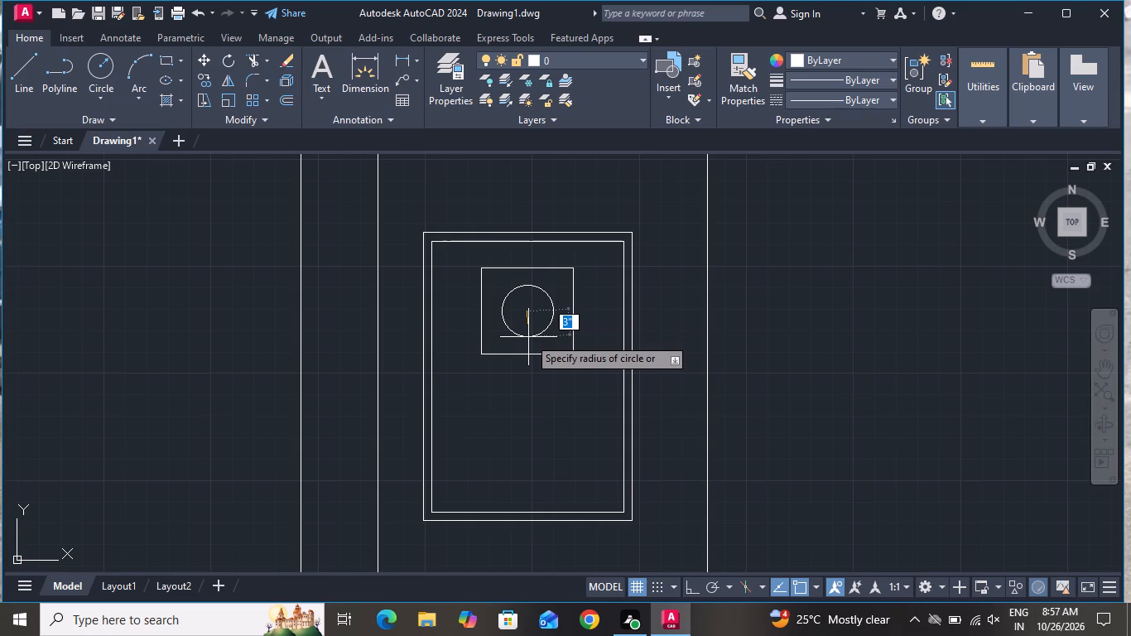
pyautogui.click(528, 337)
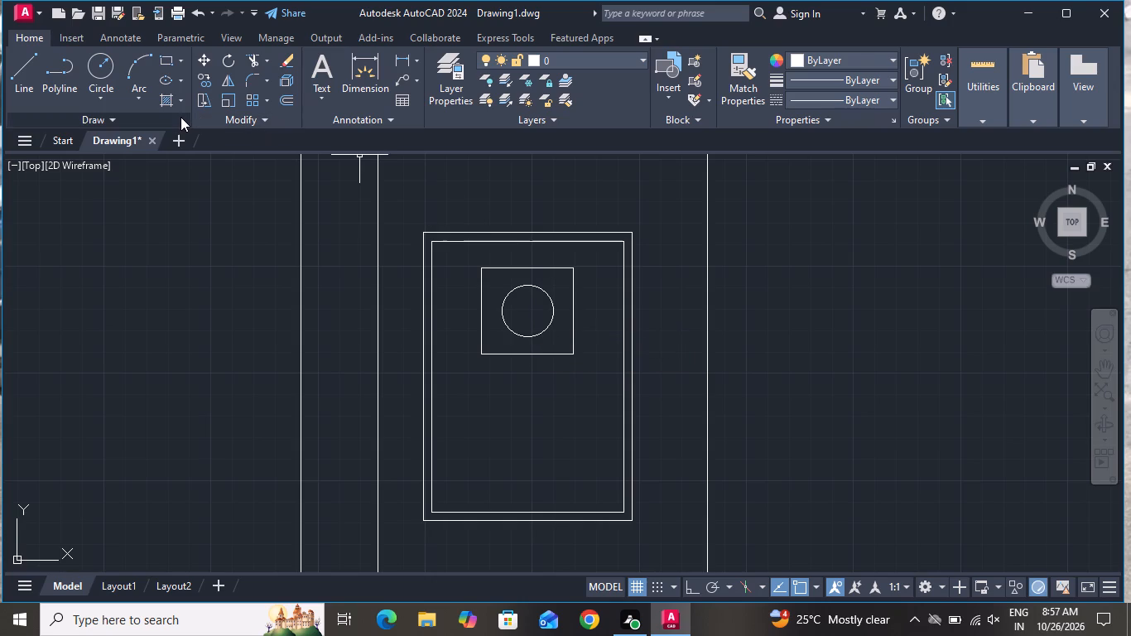
# Draw diagonal lines of about 4" from the burner square's two upper corners to the circle.
pyautogui.click(28, 63)
pyautogui.scroll(2, 554, 279)
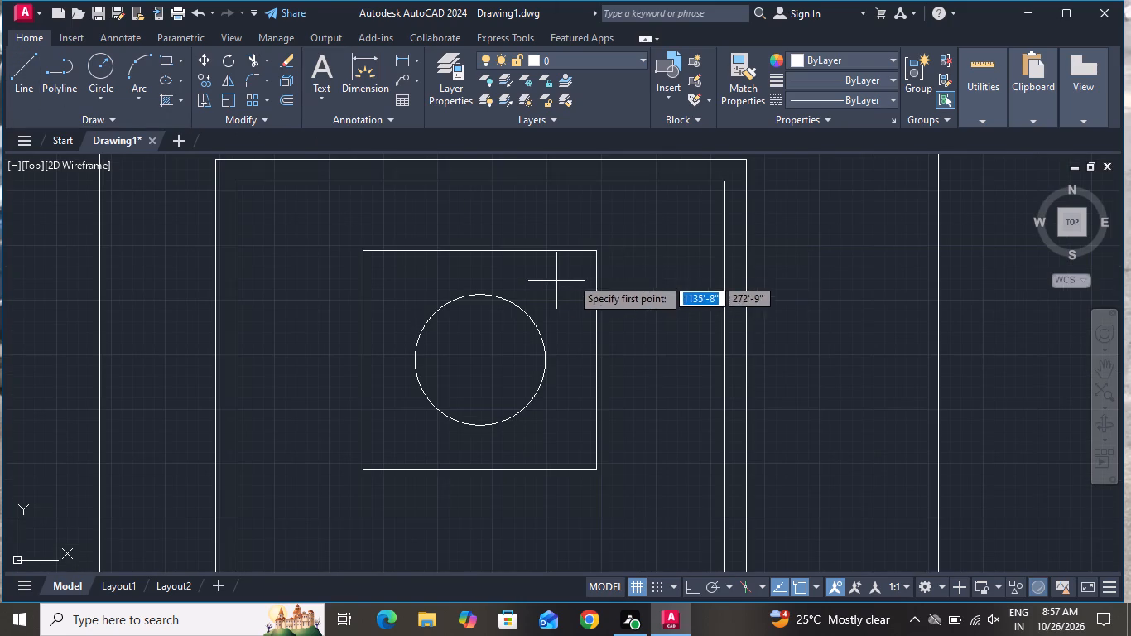
pyautogui.click(597, 251)
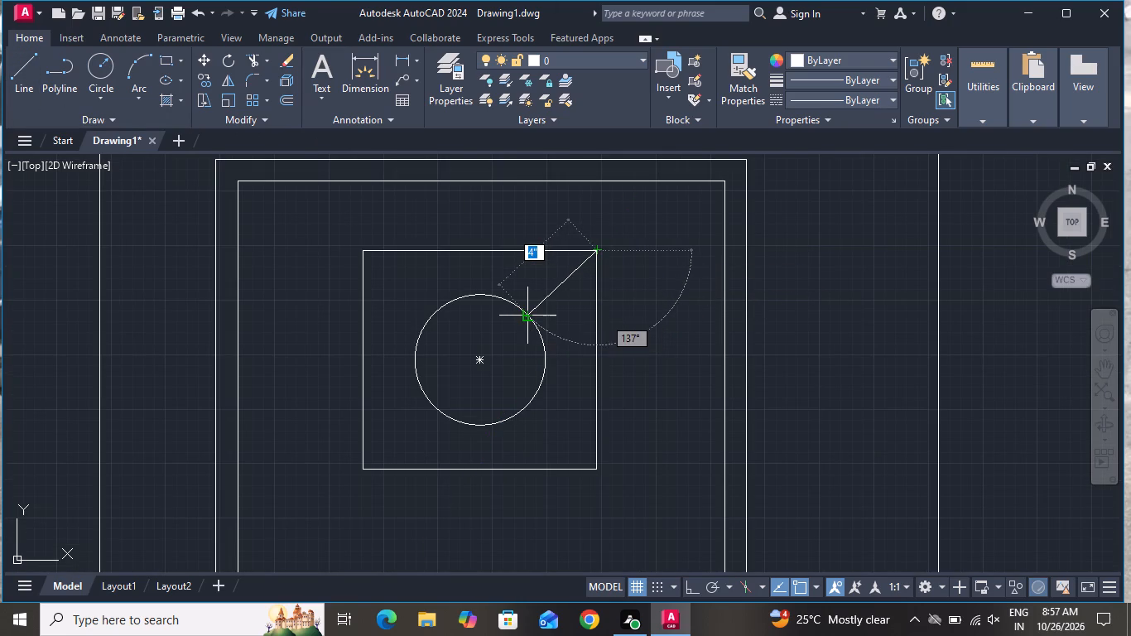
pyautogui.scroll(1, 526, 316)
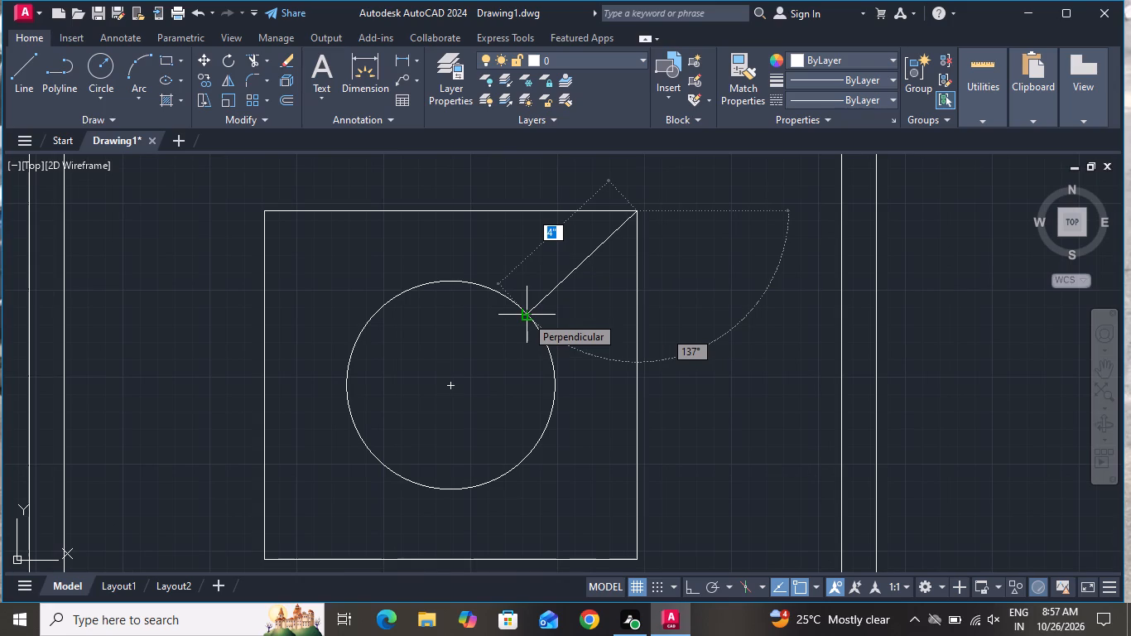
pyautogui.scroll(1, 526, 316)
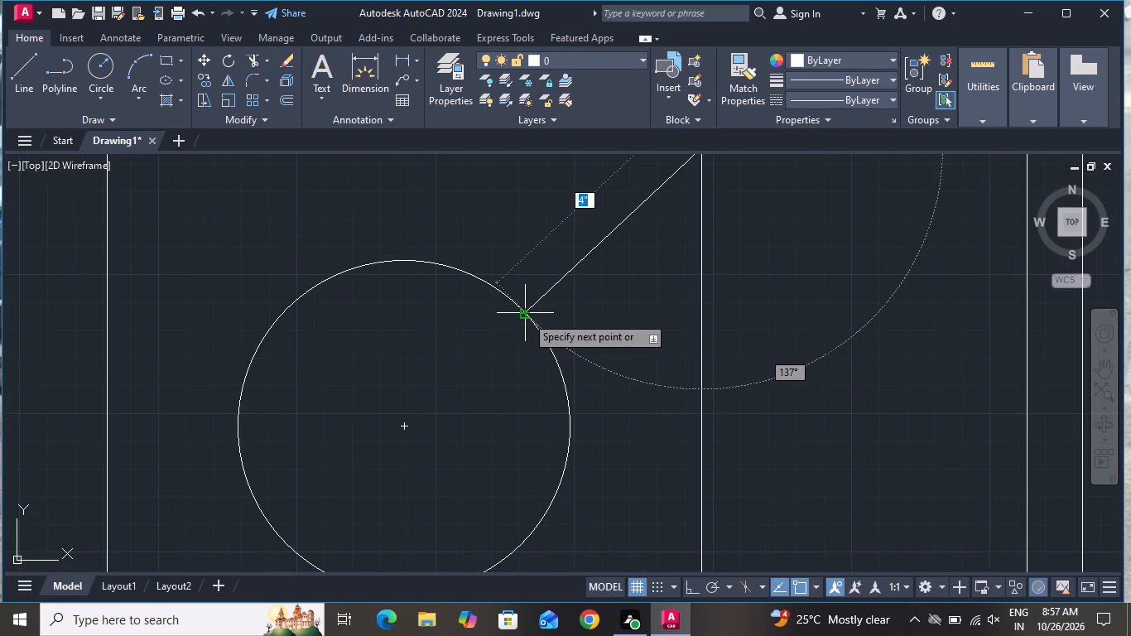
pyautogui.click(526, 316)
pyautogui.rightClick(526, 316)
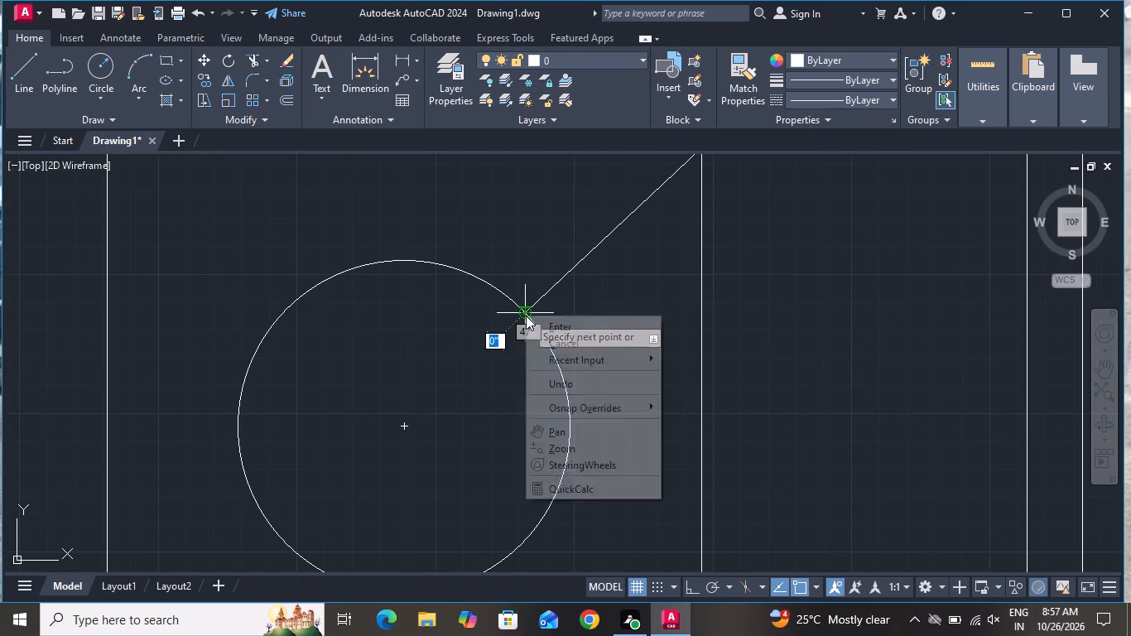
pyautogui.click(553, 344)
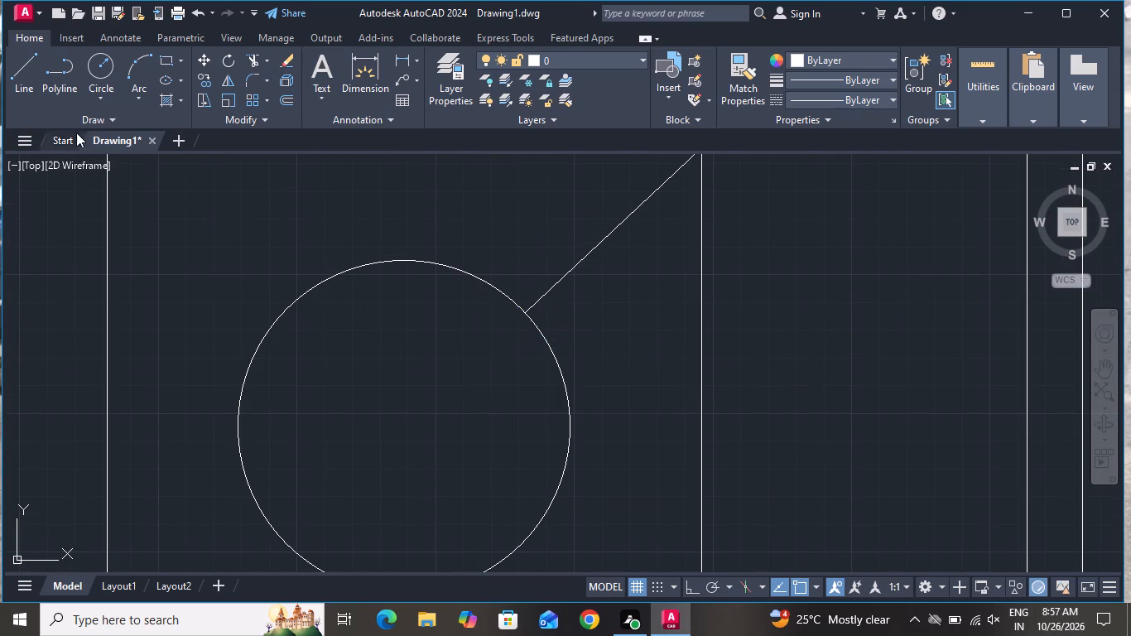
pyautogui.click(23, 71)
pyautogui.scroll(-3, 406, 390)
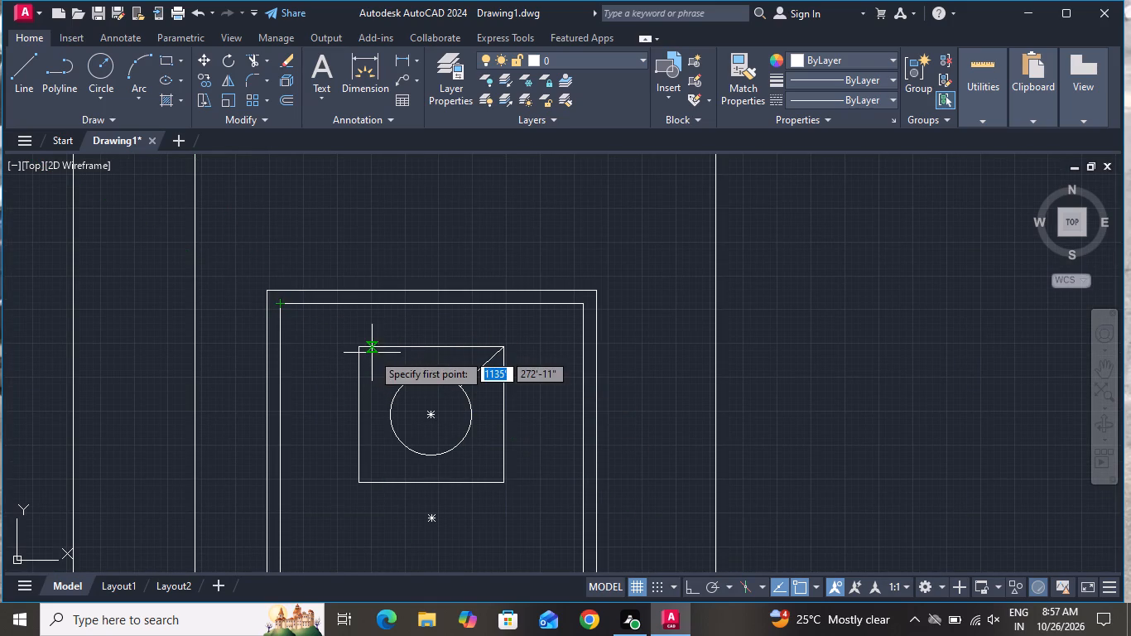
pyautogui.click(356, 348)
pyautogui.scroll(2, 407, 383)
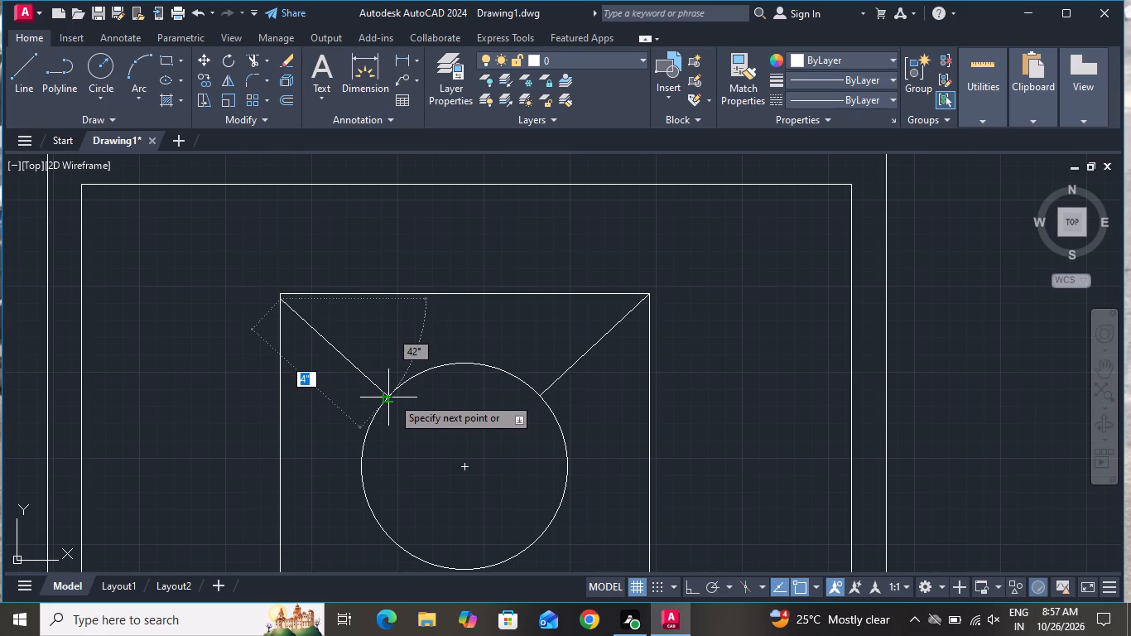
pyautogui.click(392, 400)
pyautogui.rightClick(394, 400)
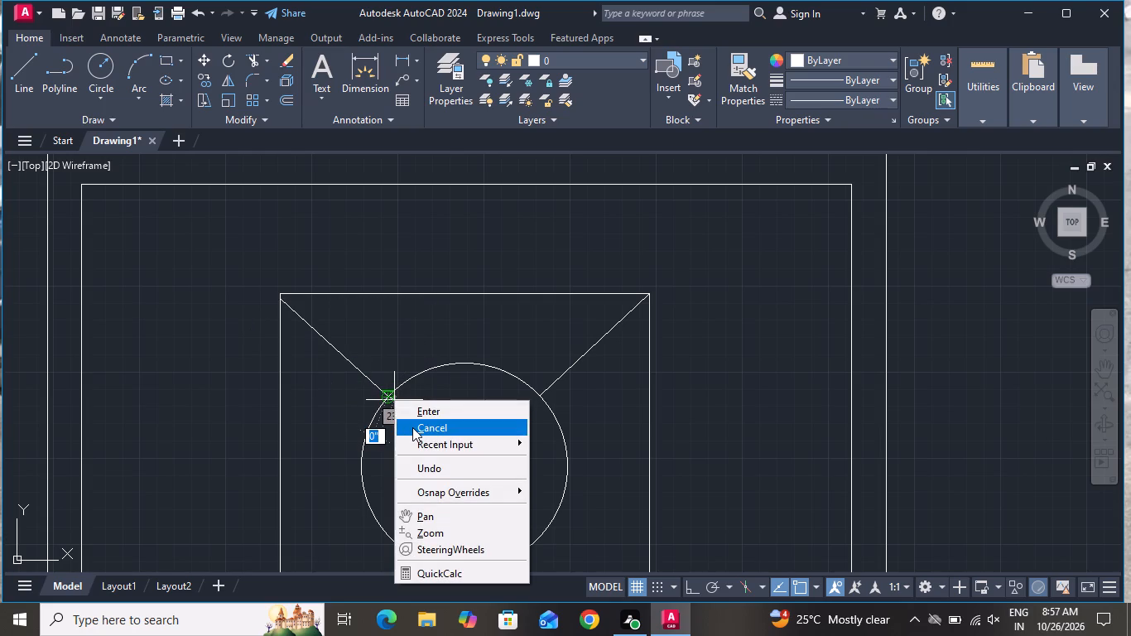
pyautogui.click(423, 424)
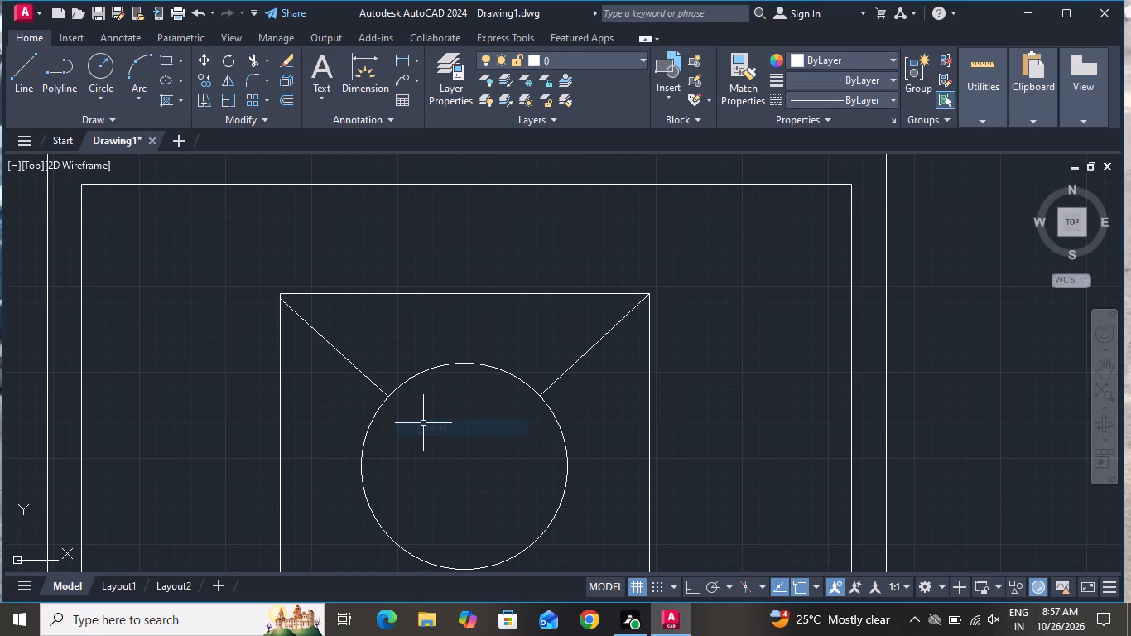
# Draw matching diagonal lines from the burner square's two lower corners to the circle.
pyautogui.click(12, 67)
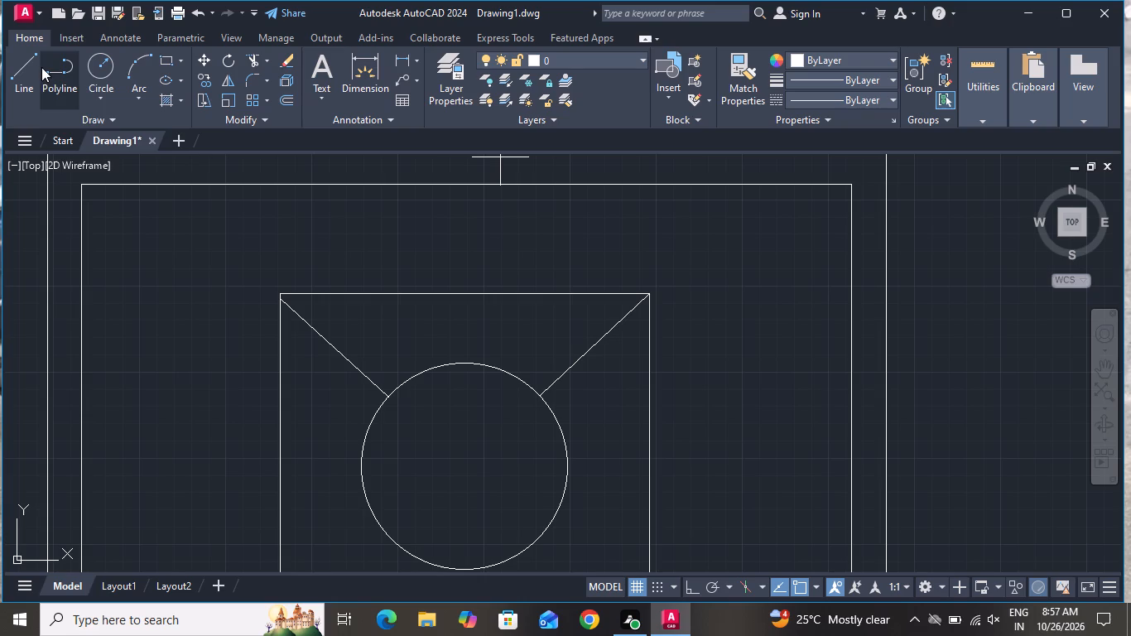
pyautogui.scroll(-1, 151, 75)
pyautogui.scroll(-1, 286, 155)
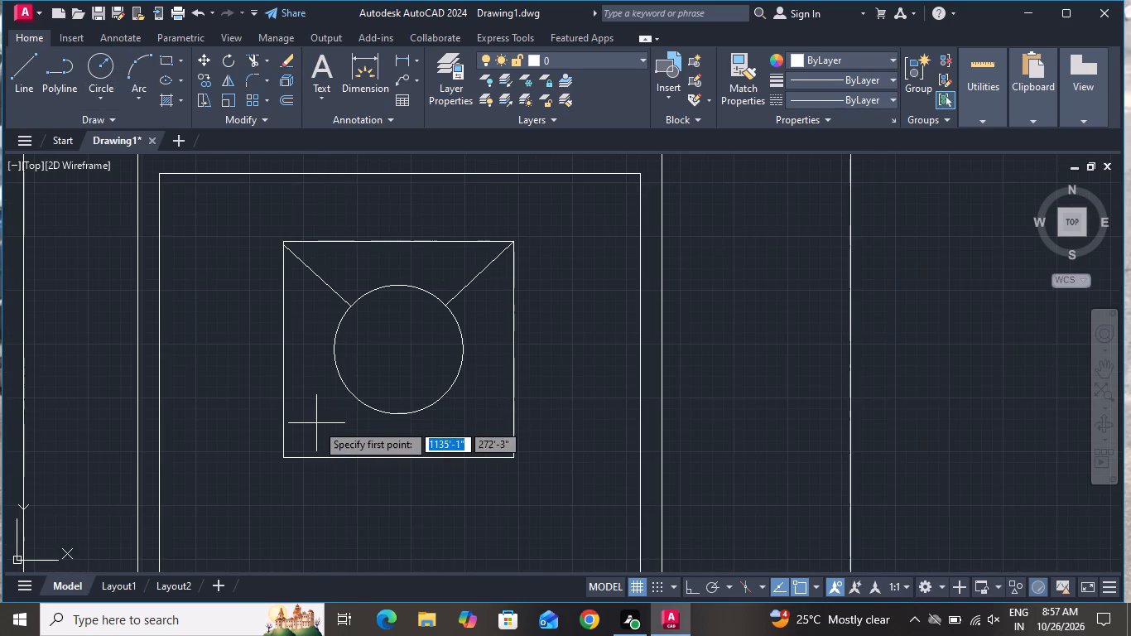
pyautogui.click(284, 459)
pyautogui.click(349, 395)
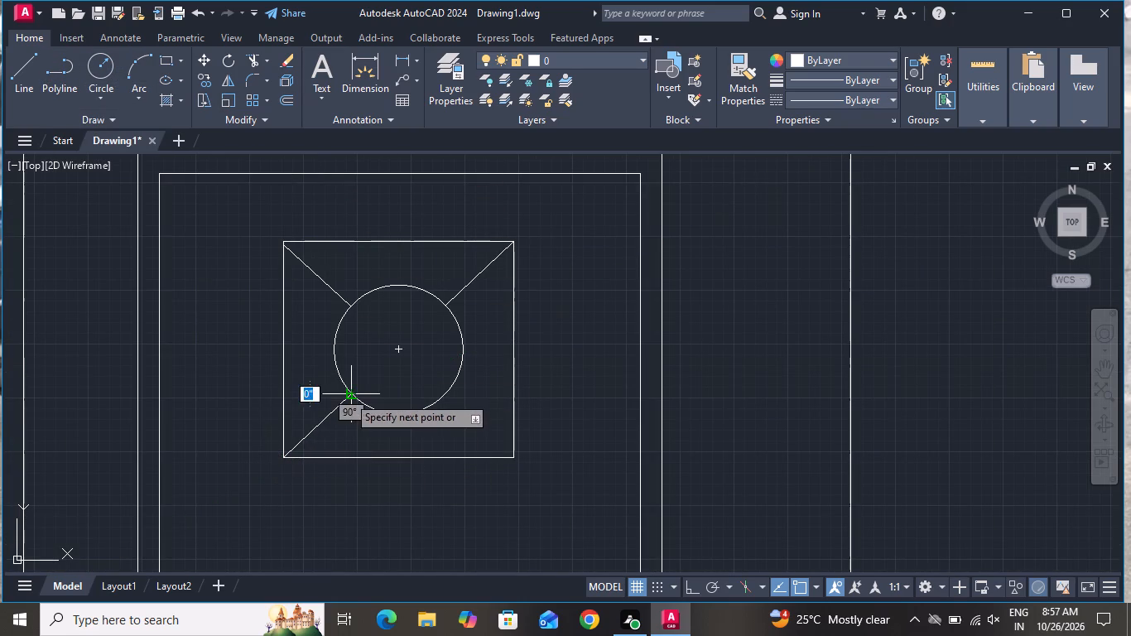
pyautogui.rightClick(343, 396)
pyautogui.click(379, 421)
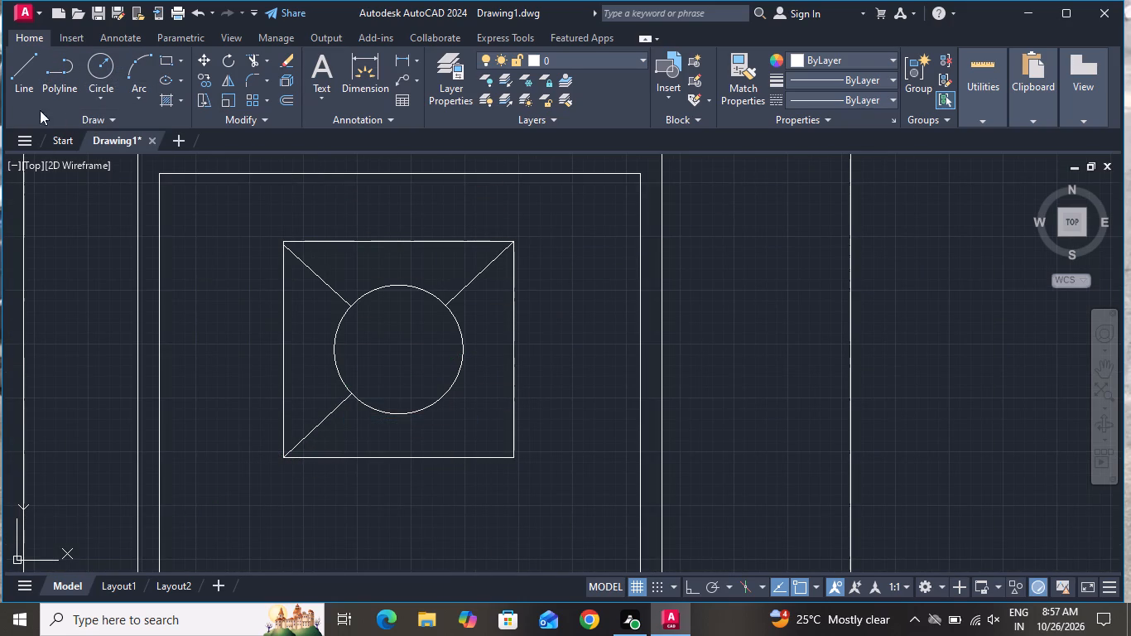
pyautogui.click(23, 74)
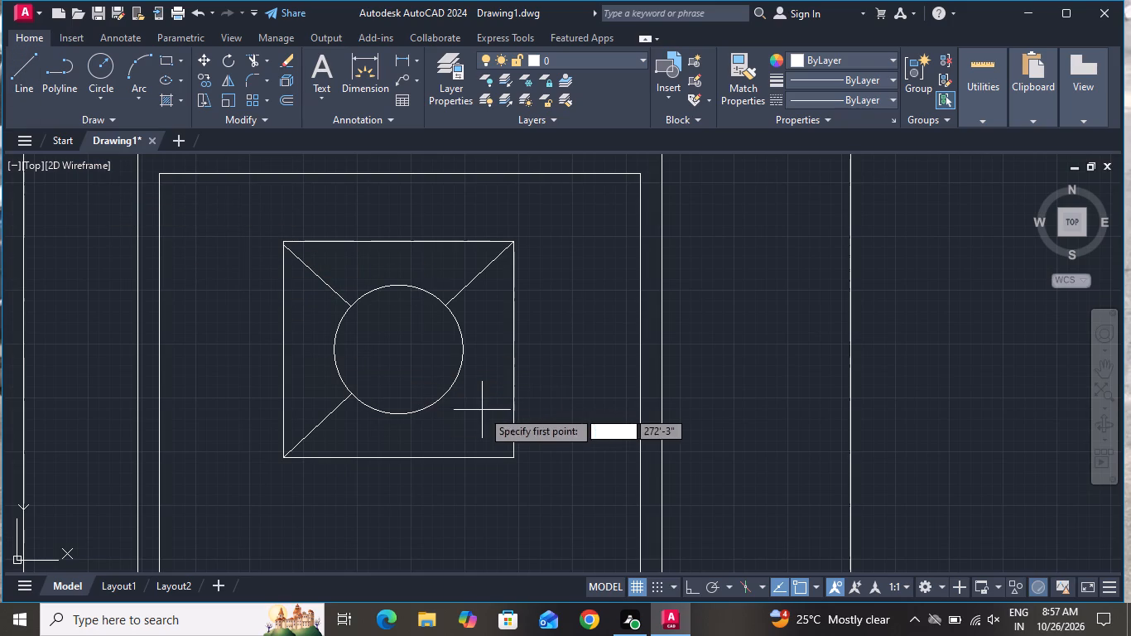
pyautogui.scroll(1, 531, 457)
pyautogui.click(502, 453)
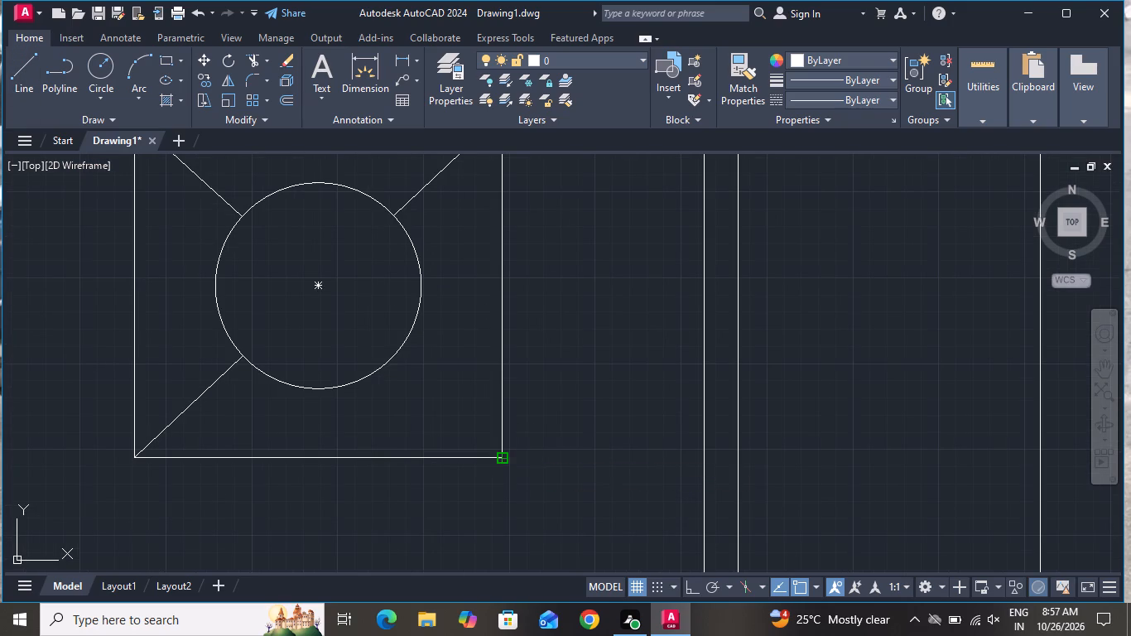
pyautogui.click(393, 356)
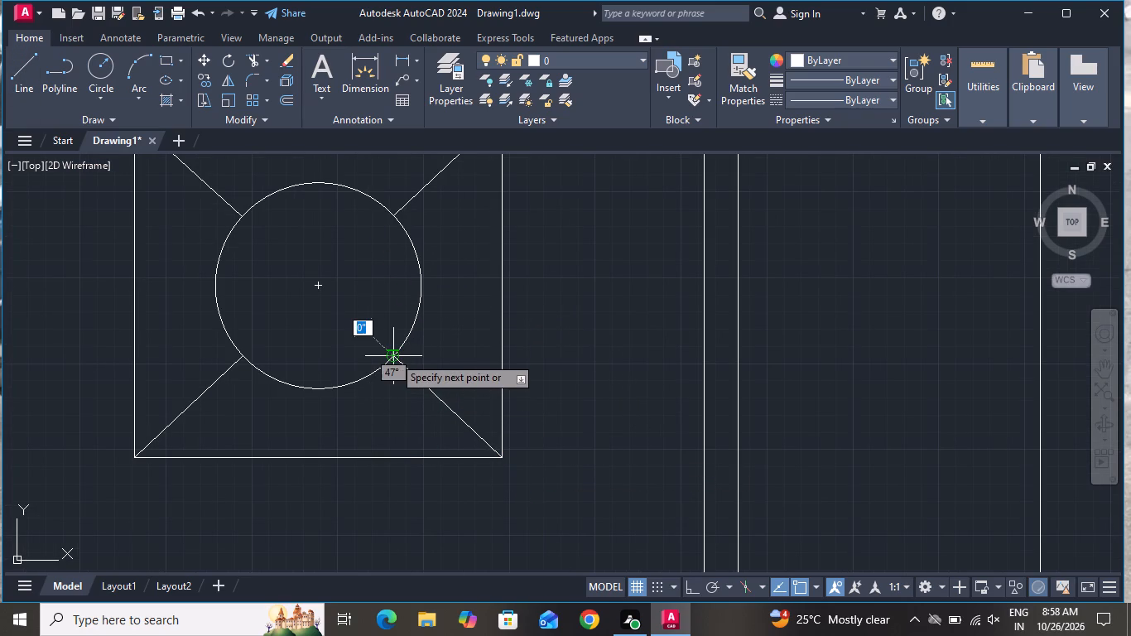
pyautogui.rightClick(393, 356)
pyautogui.click(432, 386)
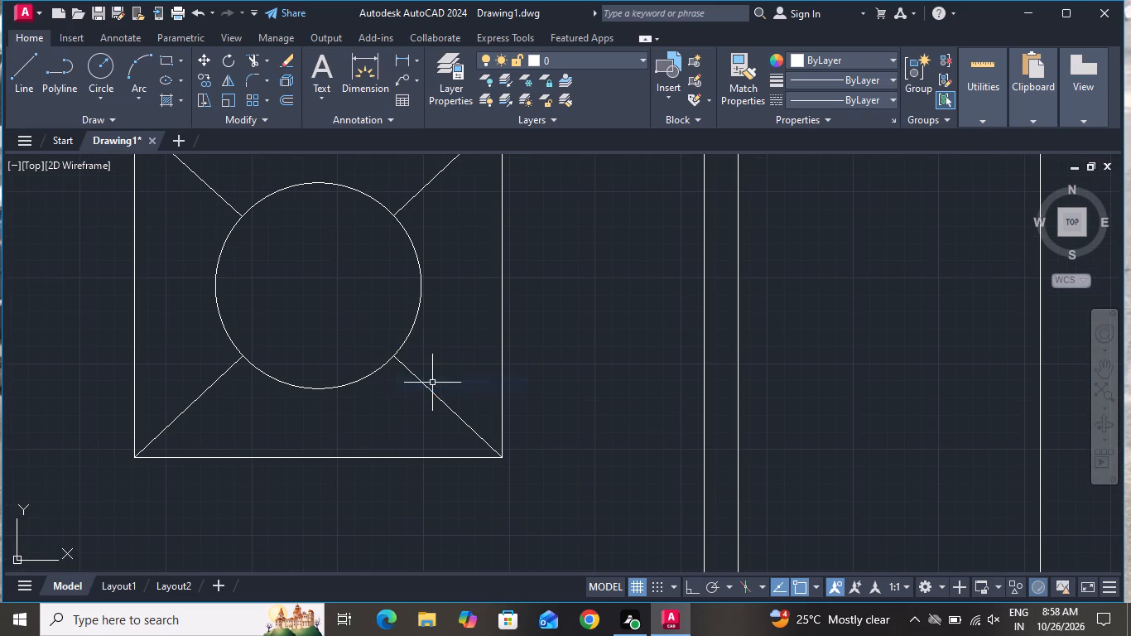
# Copy the complete burner, with its square, circle and diagonals, about 1'-4" straight down inside the cooktop outline.
pyautogui.scroll(-1, 427, 356)
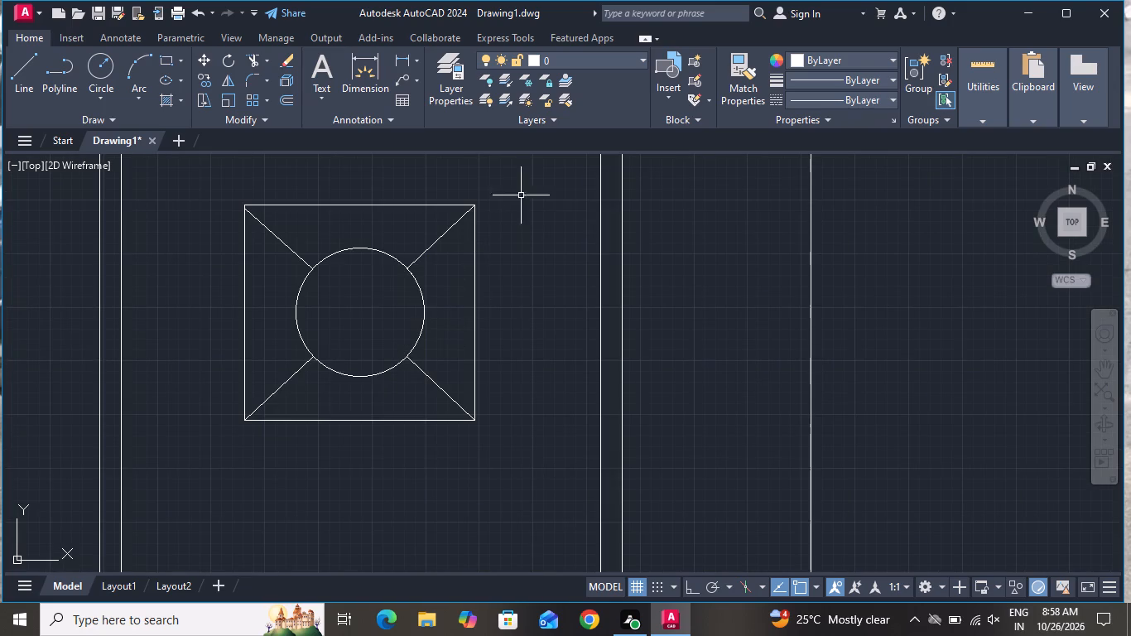
pyautogui.moveTo(514, 174); pyautogui.dragTo(513, 183)
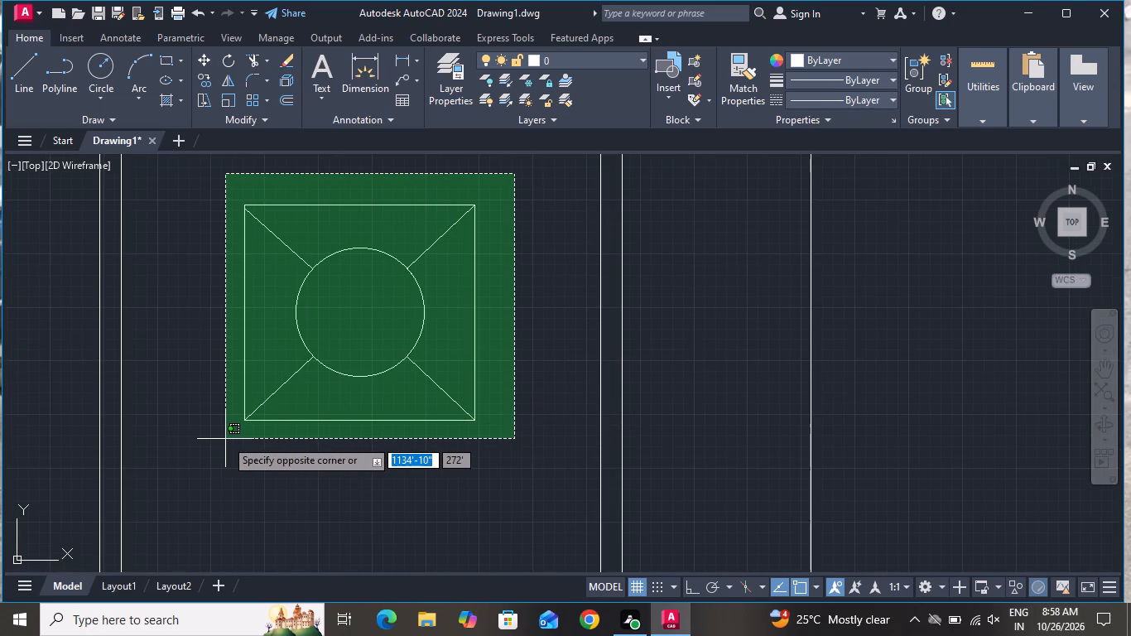
pyautogui.click(225, 439)
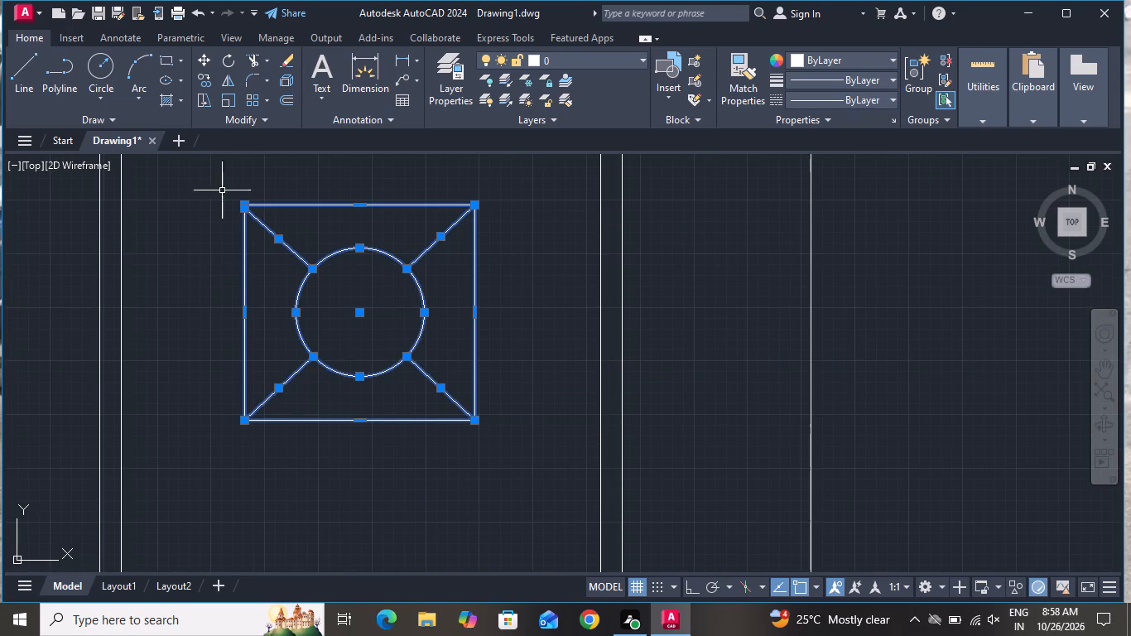
pyautogui.click(202, 79)
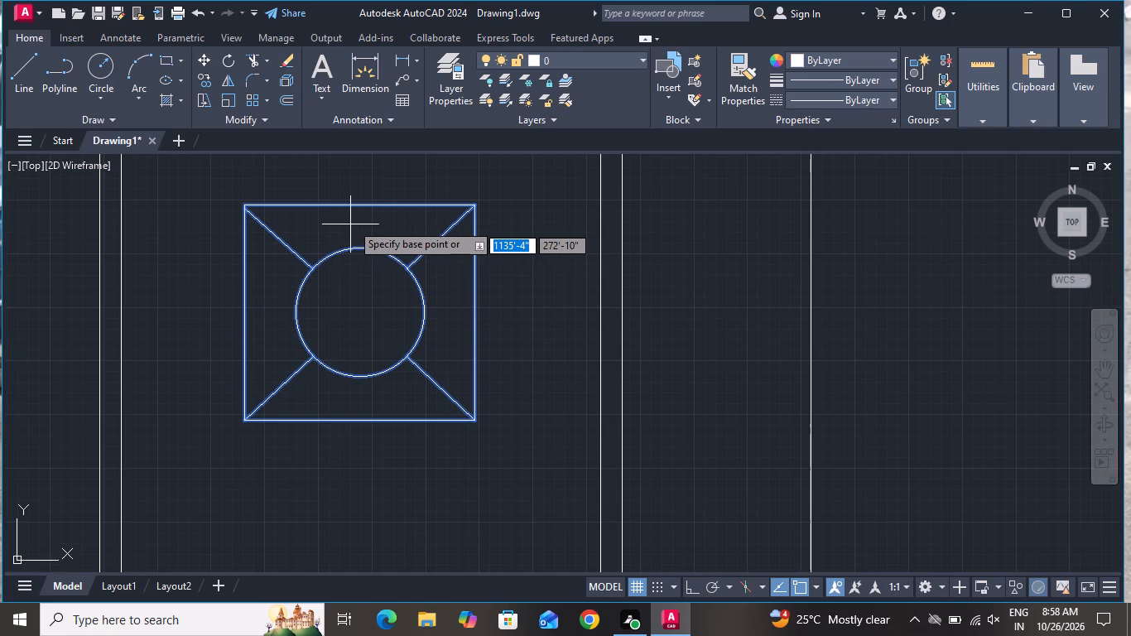
pyautogui.click(376, 302)
pyautogui.scroll(-2, 392, 354)
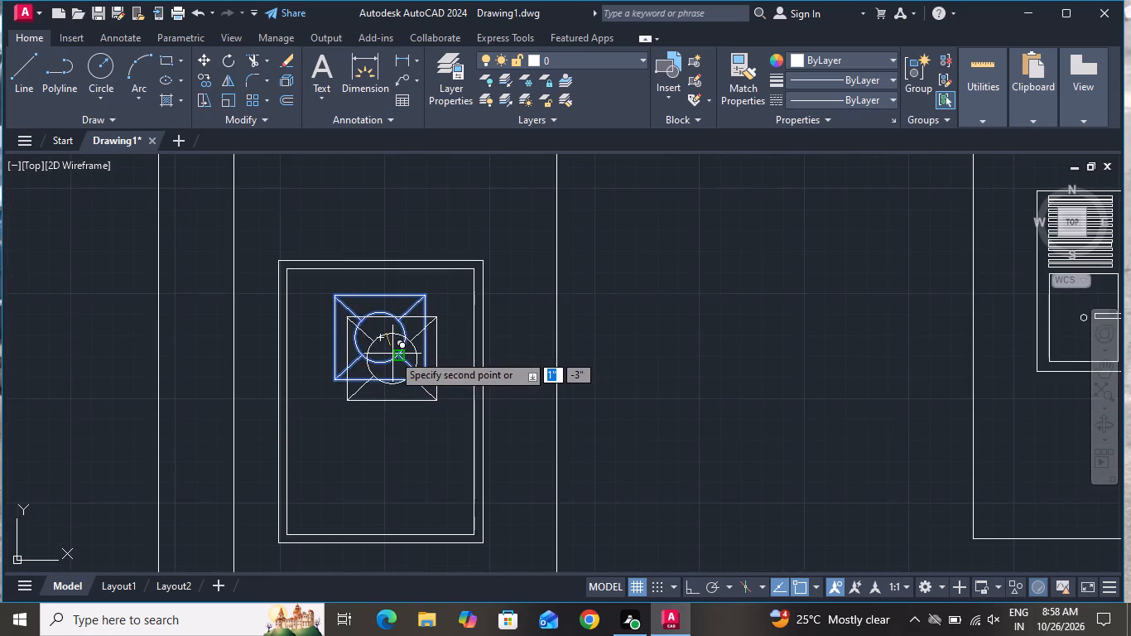
pyautogui.click(387, 471)
pyautogui.rightClick(387, 407)
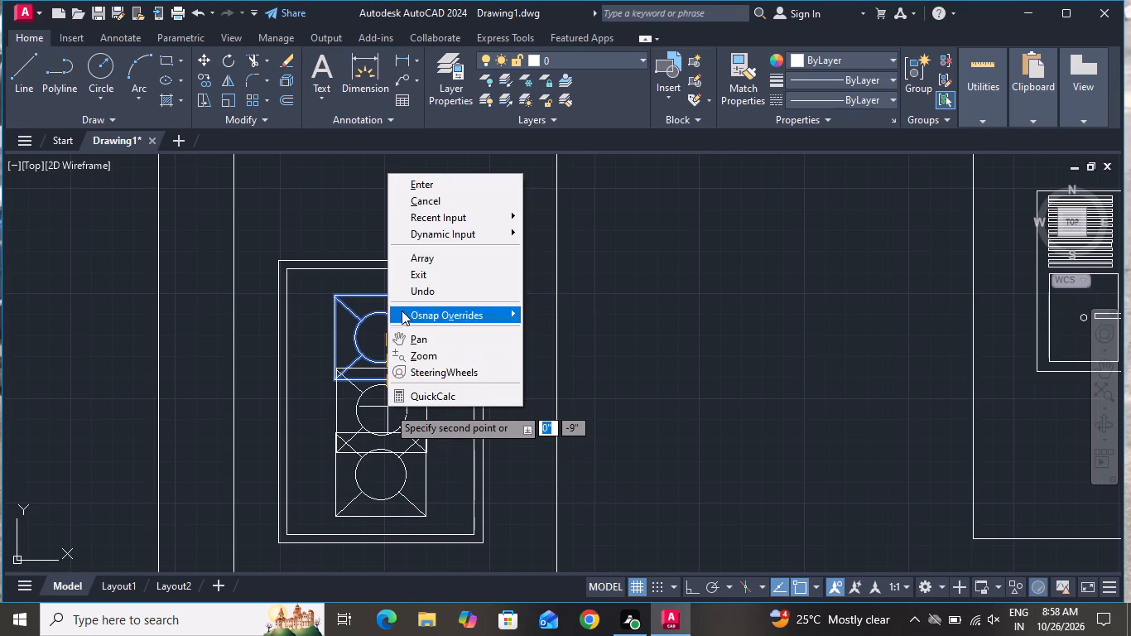
pyautogui.click(428, 200)
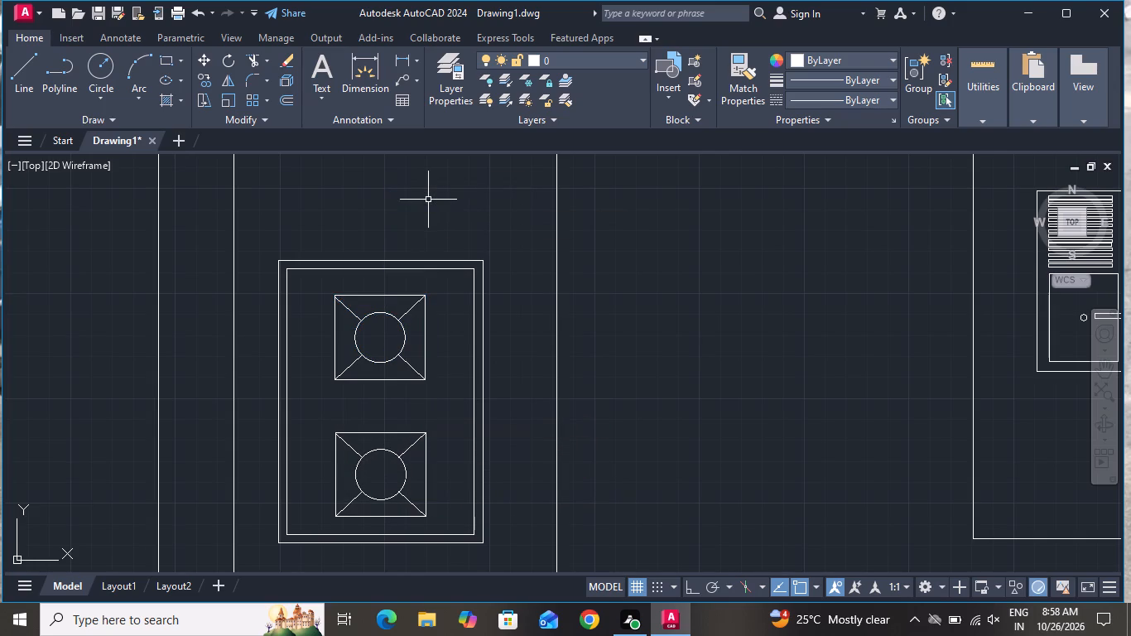
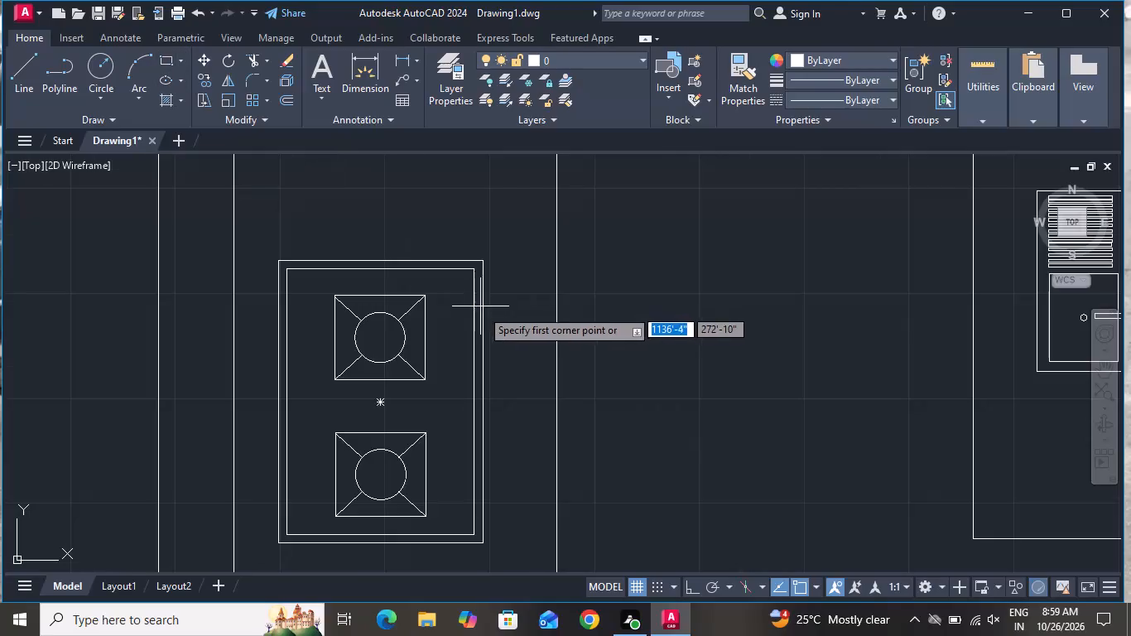
# Draw a bedside table square of about 11" by 11" just above the bed, near the bedroom's left wall.
pyautogui.scroll(-4, 483, 312)
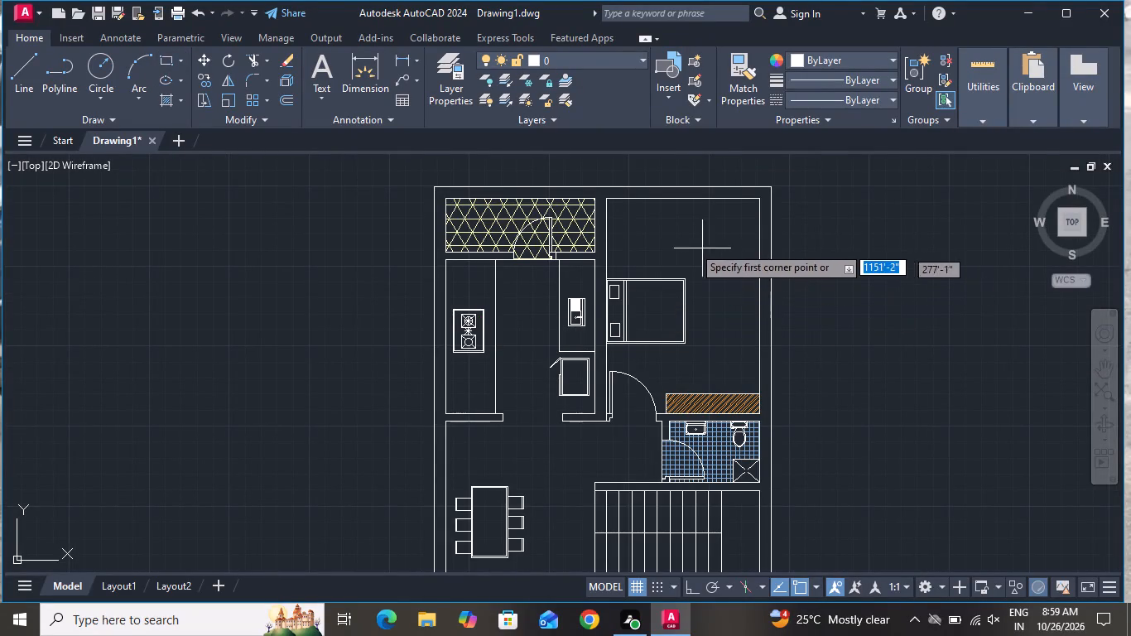
pyautogui.scroll(2, 650, 216)
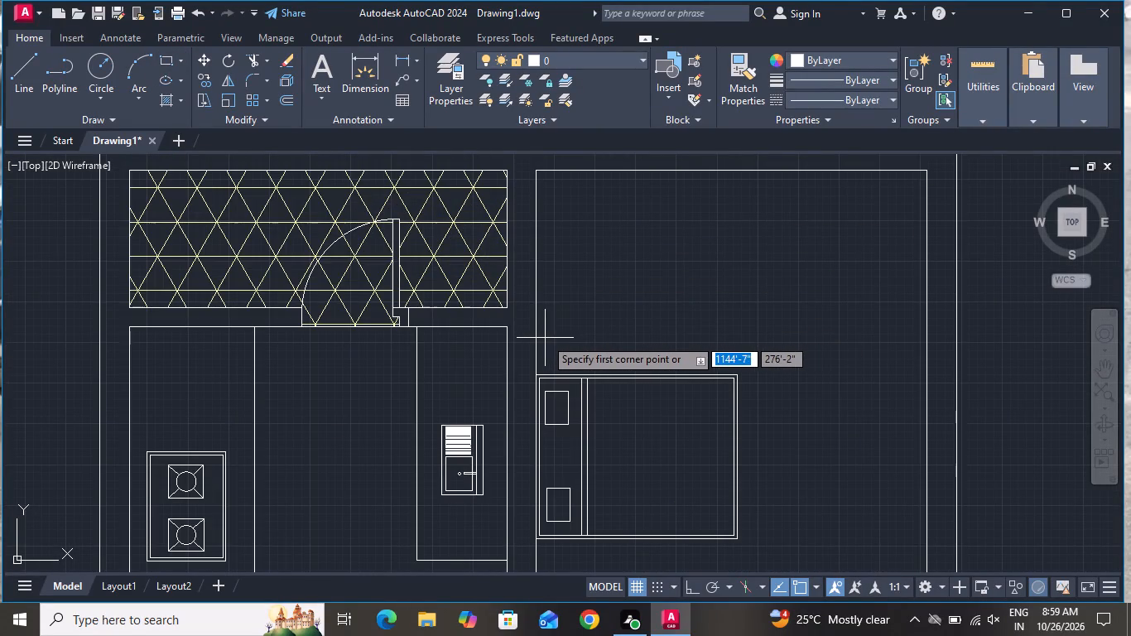
pyautogui.click(546, 326)
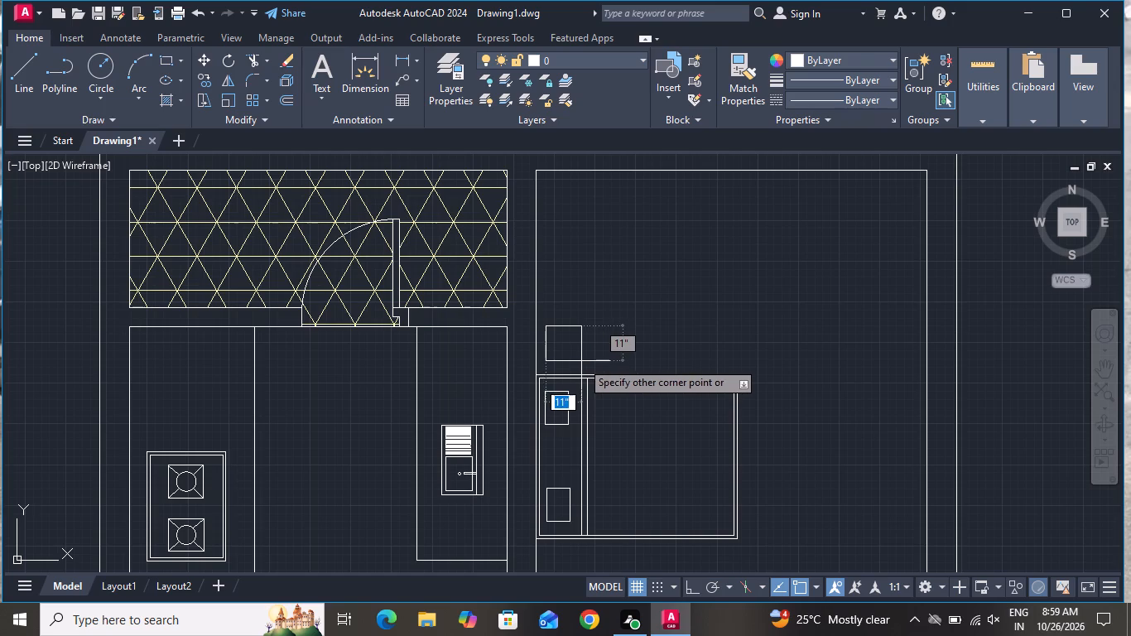
pyautogui.click(582, 362)
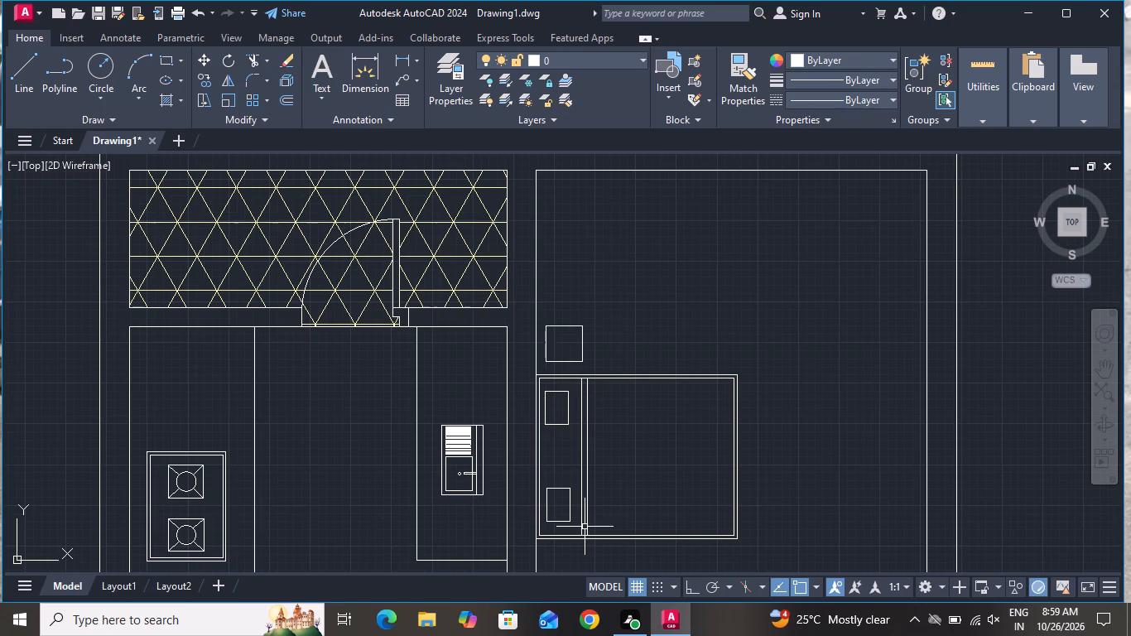
# Offset the bedside table square 1" inward.
pyautogui.write('o')
pyautogui.press('space')
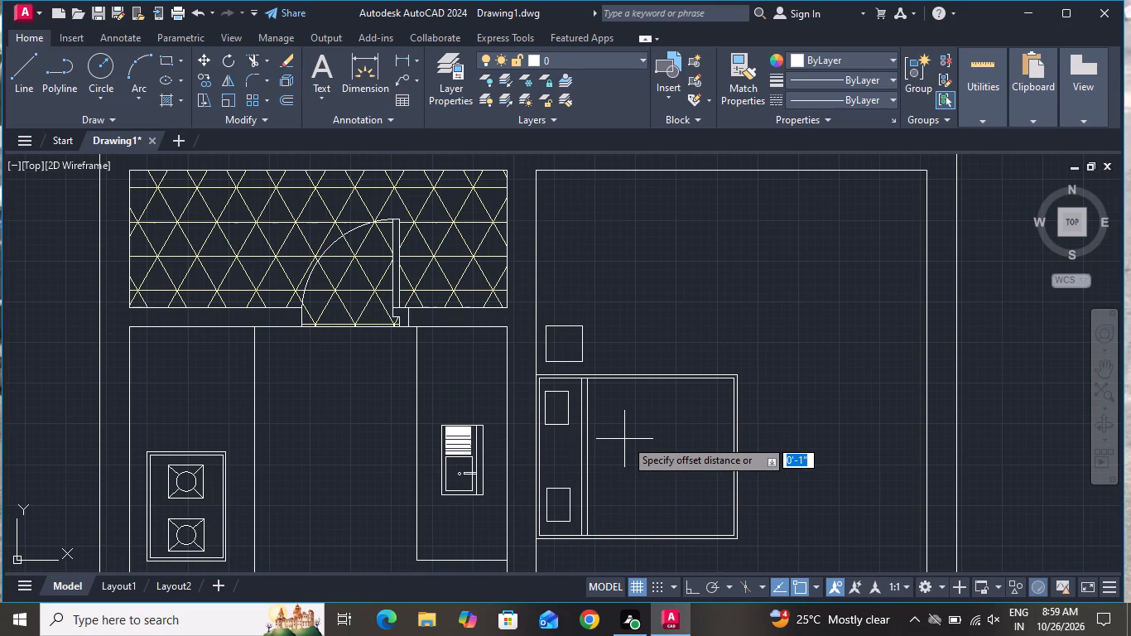
pyautogui.press('1')
pyautogui.hotkey('shift', '"')
pyautogui.hotkey('shift', '"')
pyautogui.hotkey('shift', '"')
pyautogui.hotkey('shift', '"')
pyautogui.hotkey('shift', '"')
pyautogui.hotkey('shift', '"')
pyautogui.hotkey('shift', '"')
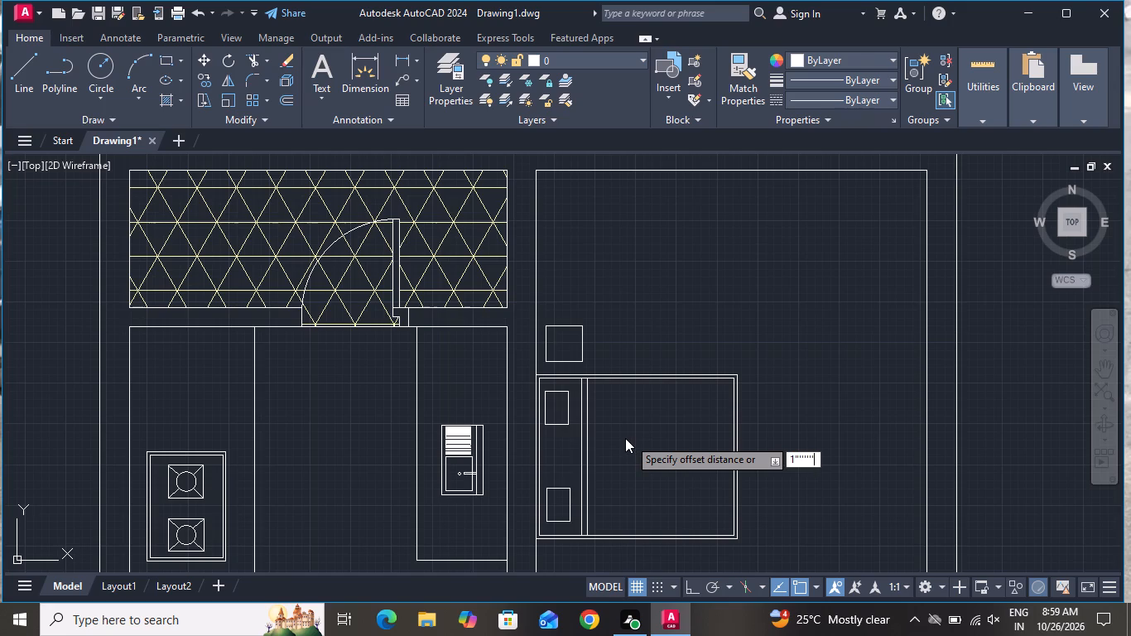
pyautogui.press('BackSpace')
pyautogui.press('BackSpace')
pyautogui.press('BackSpace')
pyautogui.press('BackSpace')
pyautogui.press('BackSpace')
pyautogui.press('BackSpace')
pyautogui.press('BackSpace')
pyautogui.press('BackSpace')
pyautogui.press('BackSpace')
pyautogui.press('BackSpace')
pyautogui.press('1')
pyautogui.hotkey('shift', '"')
pyautogui.press('Return')
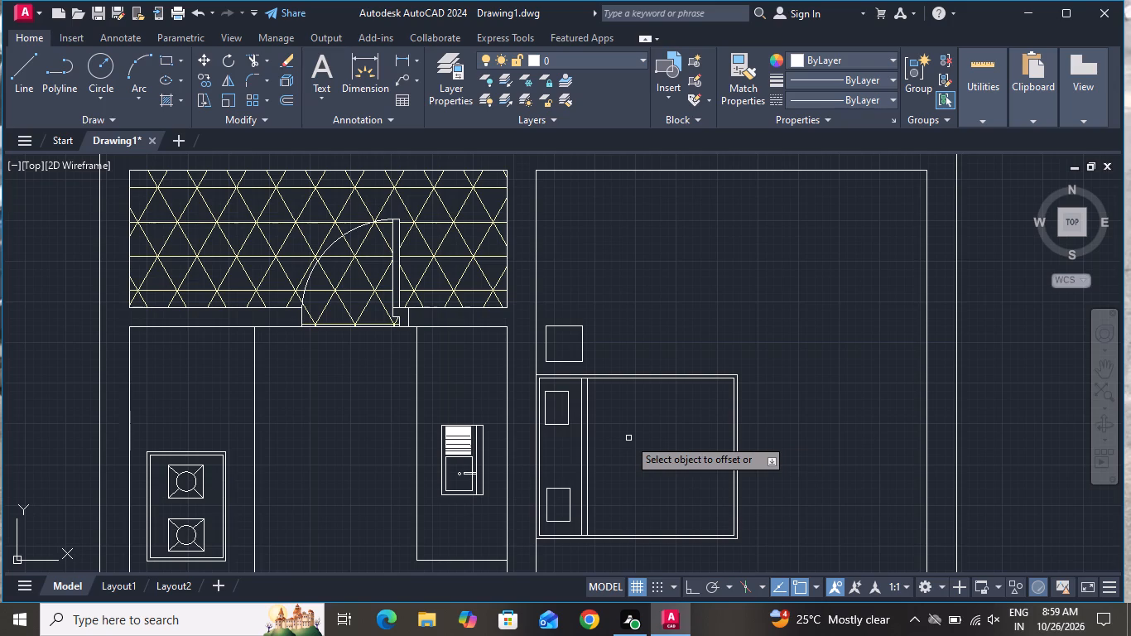
pyautogui.scroll(2, 534, 322)
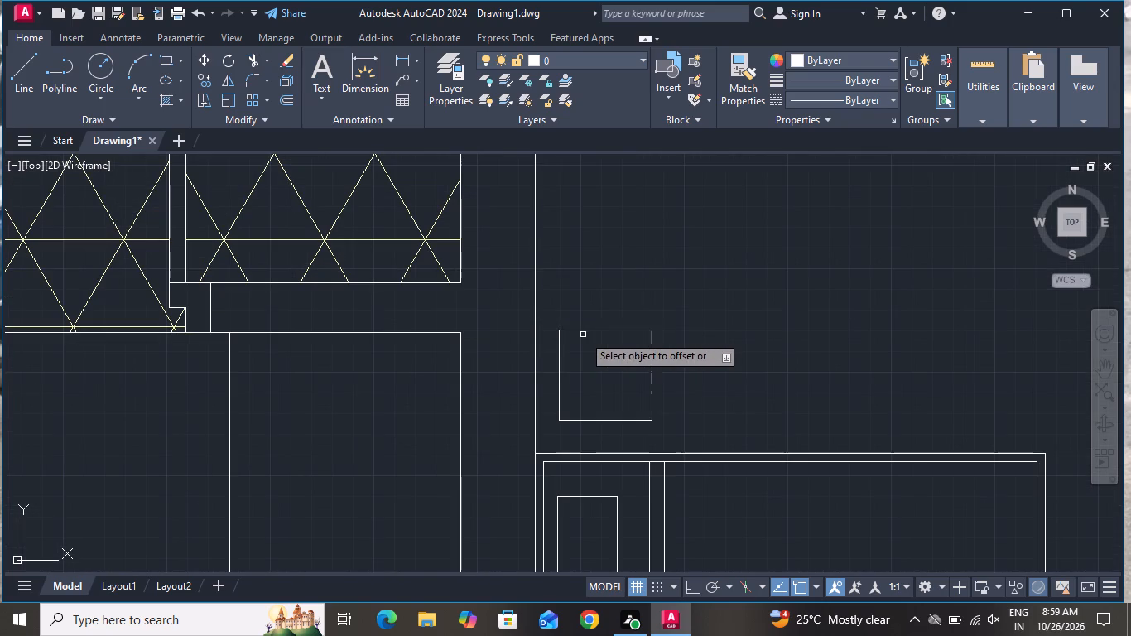
pyautogui.click(585, 327)
pyautogui.click(589, 330)
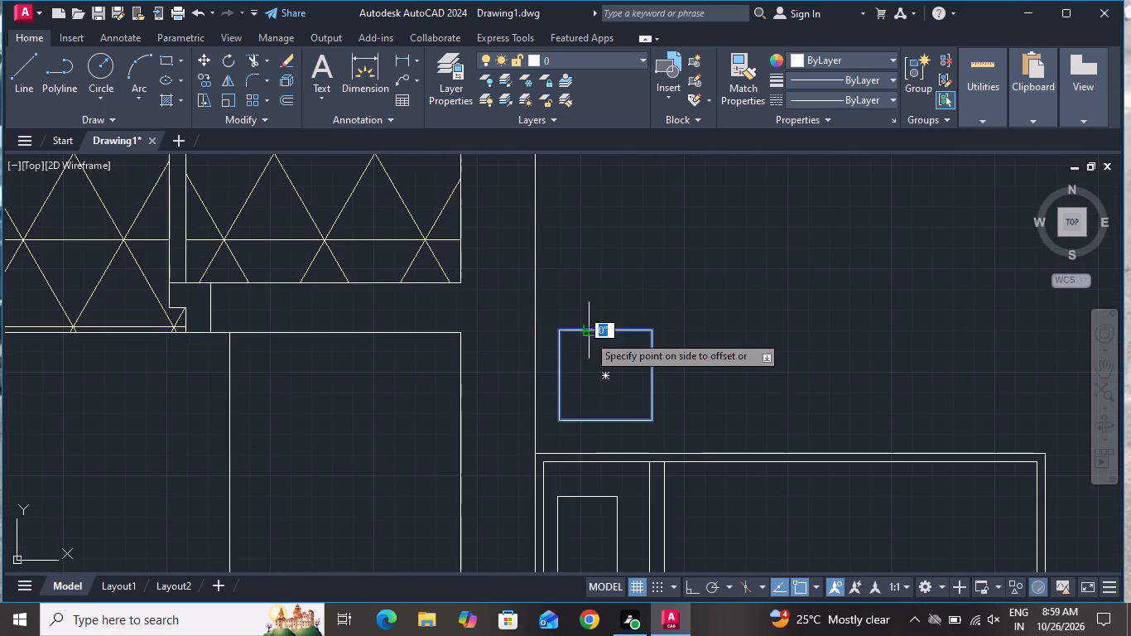
pyautogui.click(588, 354)
pyautogui.rightClick(589, 354)
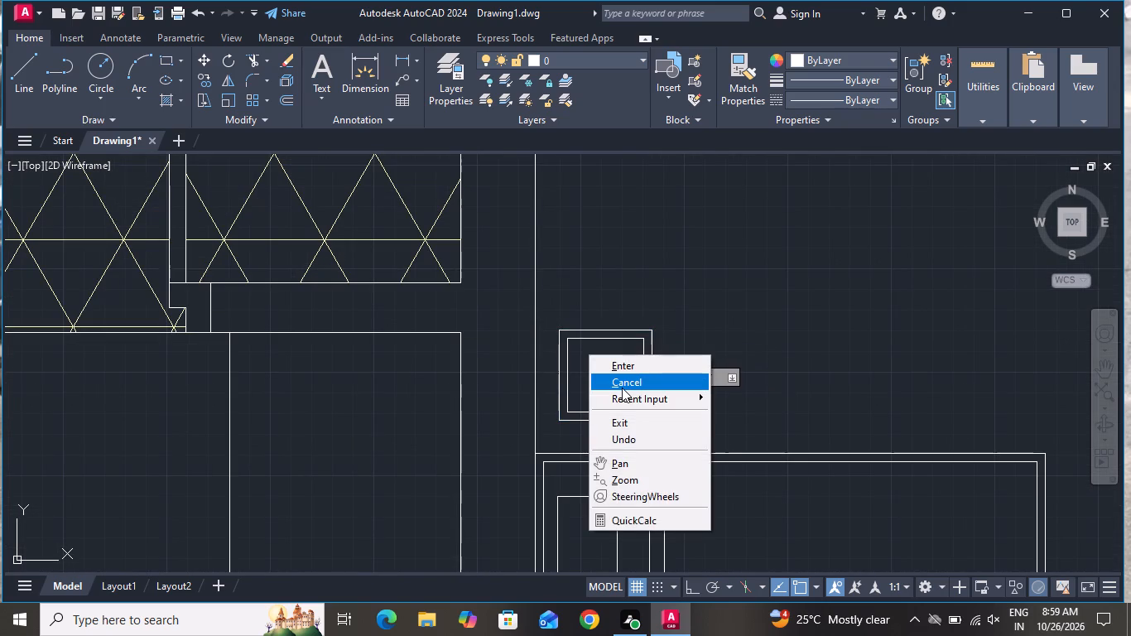
pyautogui.click(622, 385)
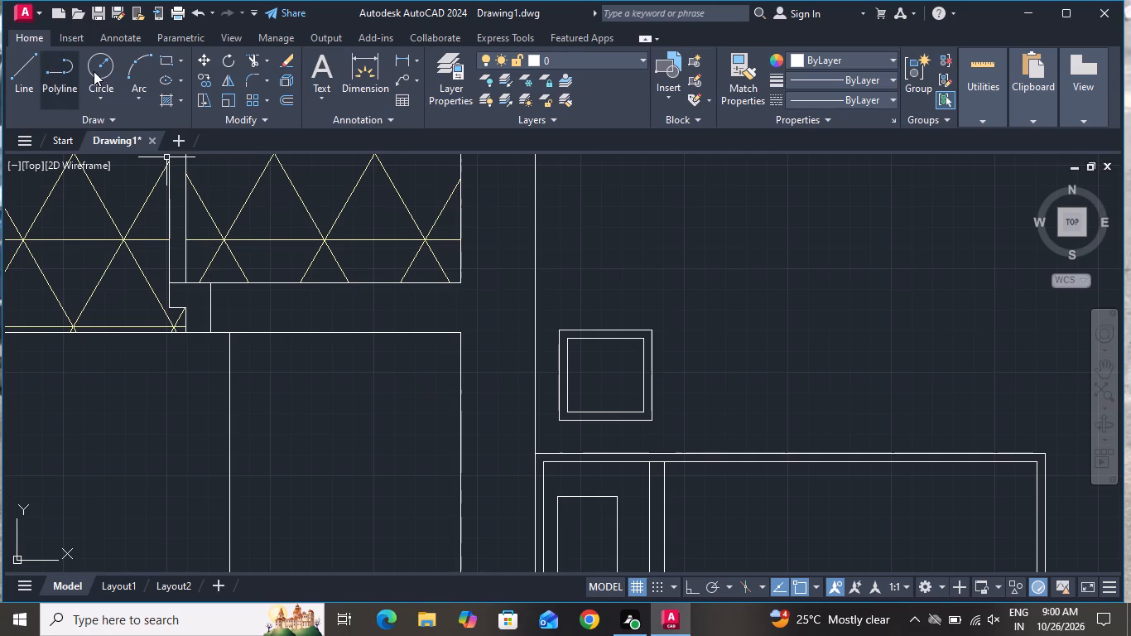
# Draw a lamp circle of about 3" radius at the centre of the bedside table.
pyautogui.click(99, 72)
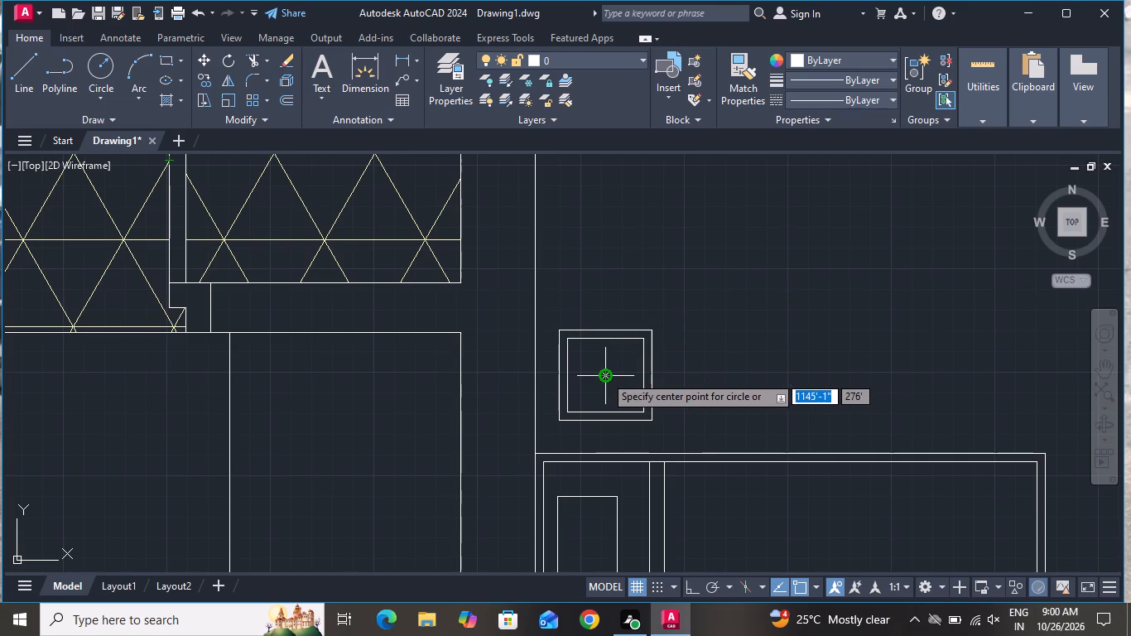
pyautogui.click(610, 377)
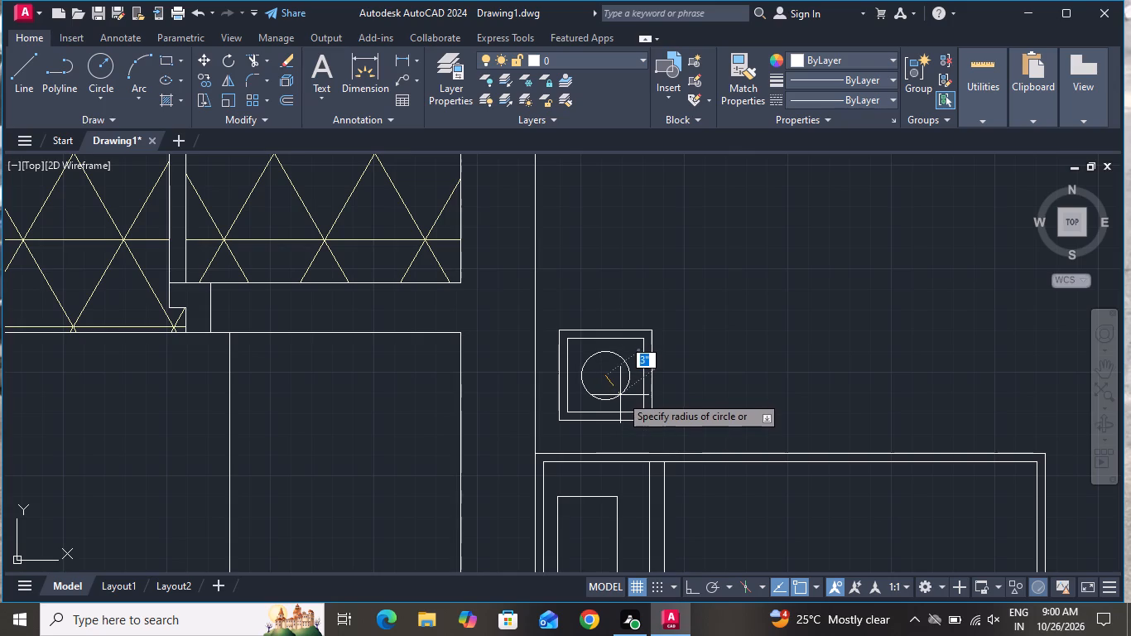
pyautogui.click(620, 396)
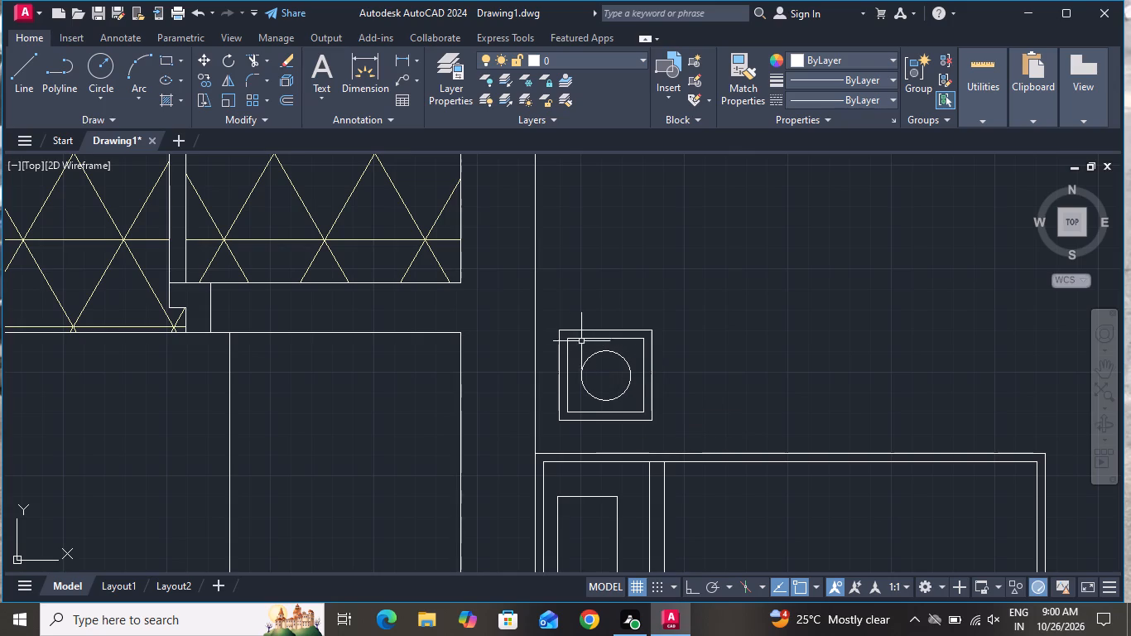
# With Ortho on, draw a horizontal line through the lamp circle's centre, extending slightly past both sides of the circle.
pyautogui.click(30, 67)
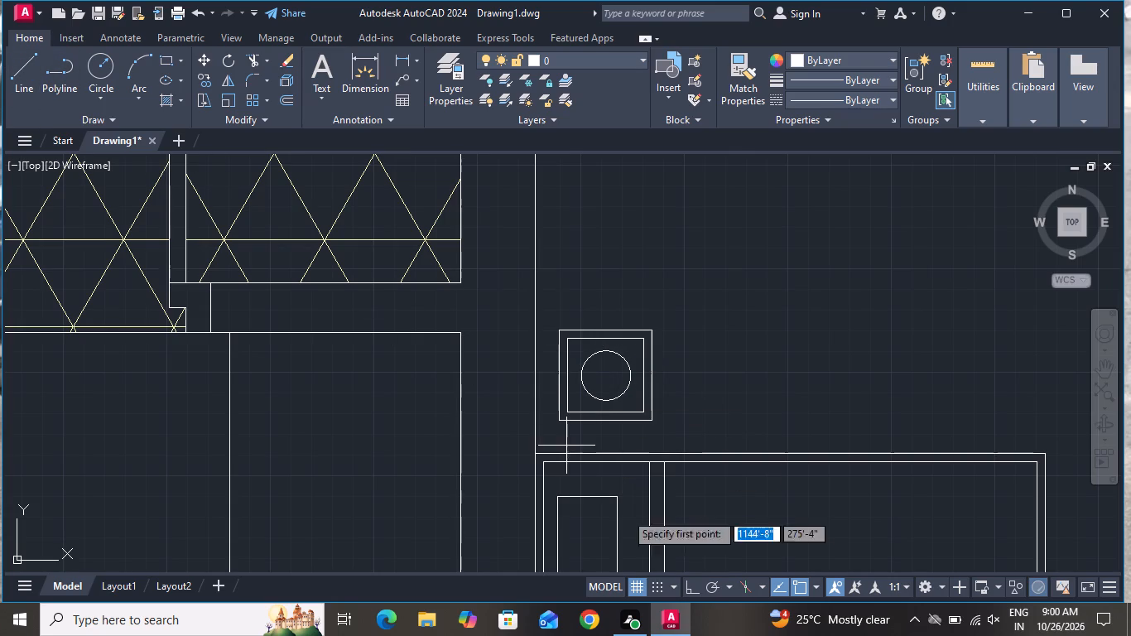
pyautogui.click(698, 596)
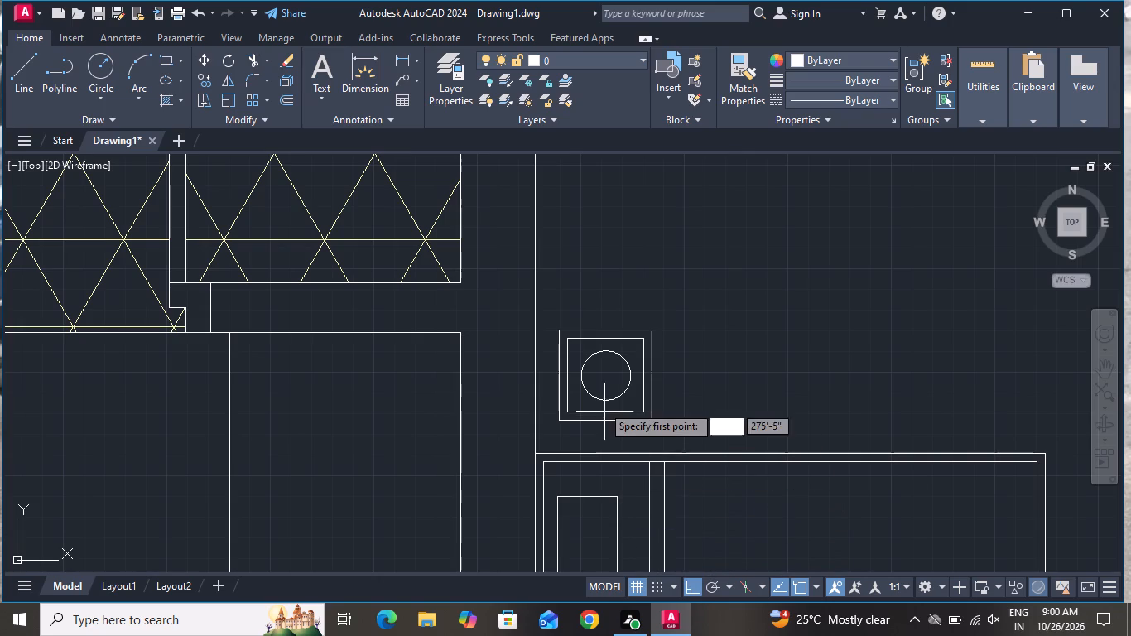
pyautogui.scroll(3, 588, 381)
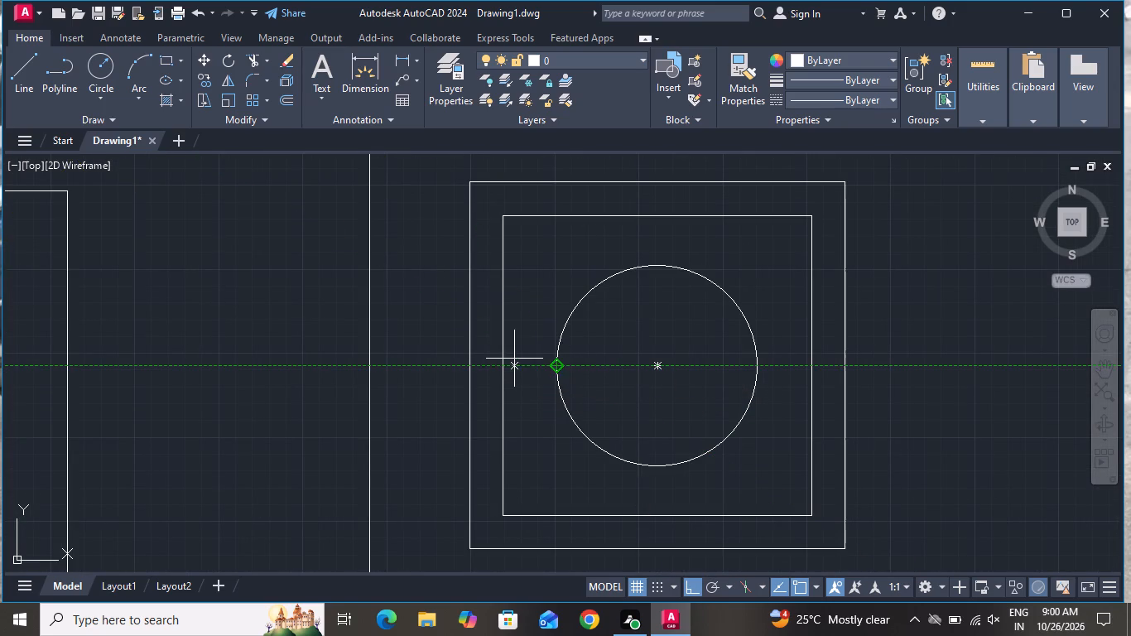
pyautogui.click(518, 367)
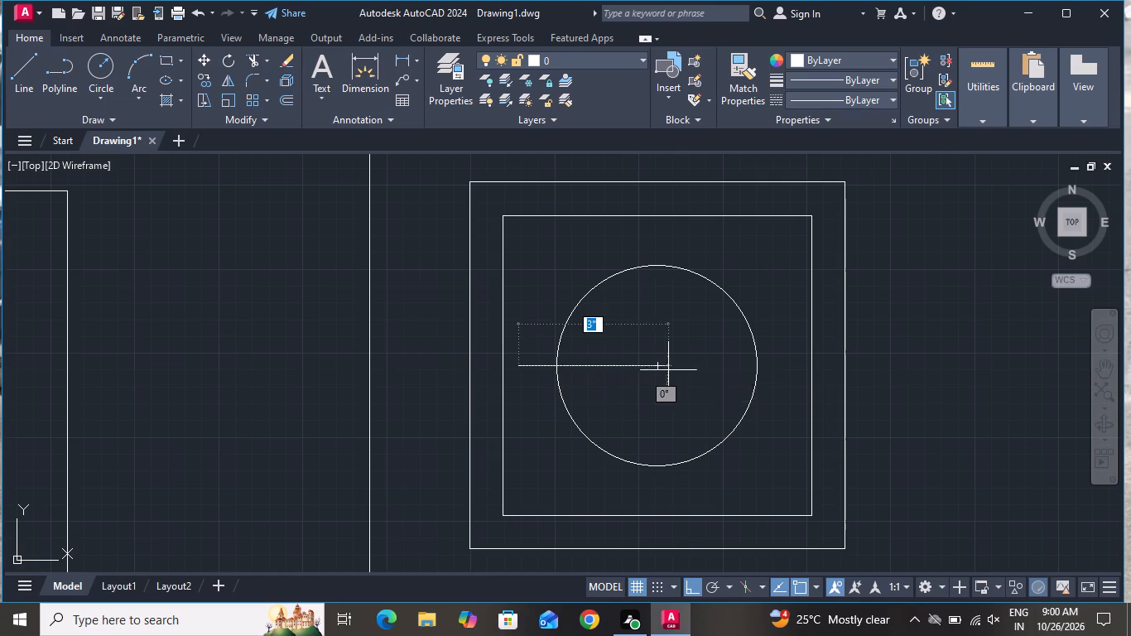
pyautogui.click(792, 365)
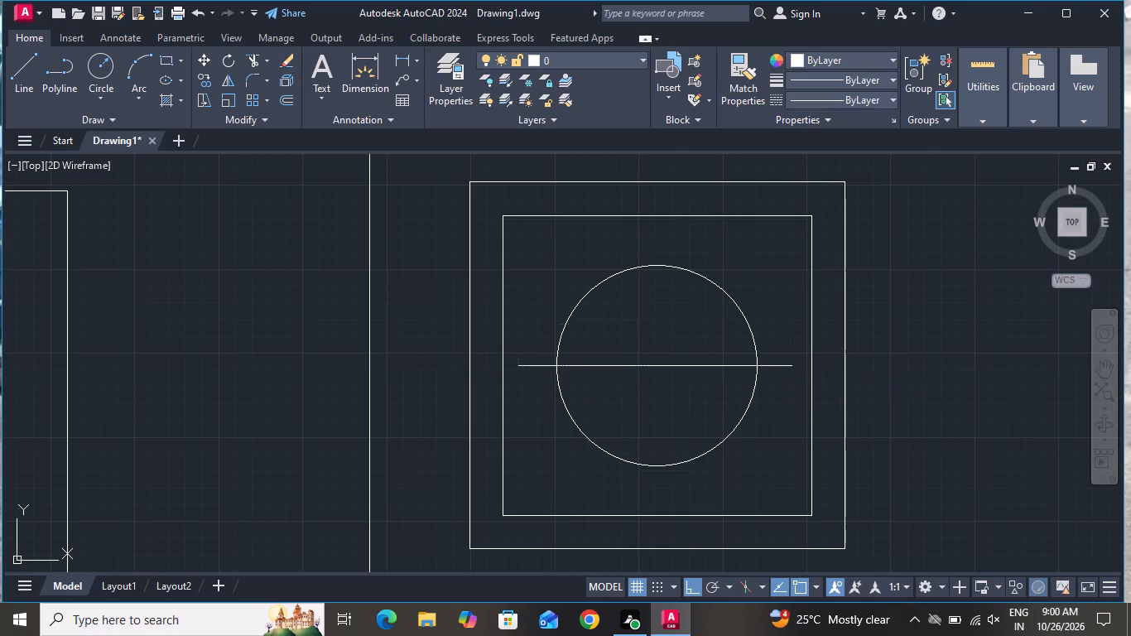
pyautogui.rightClick(791, 364)
pyautogui.click(821, 393)
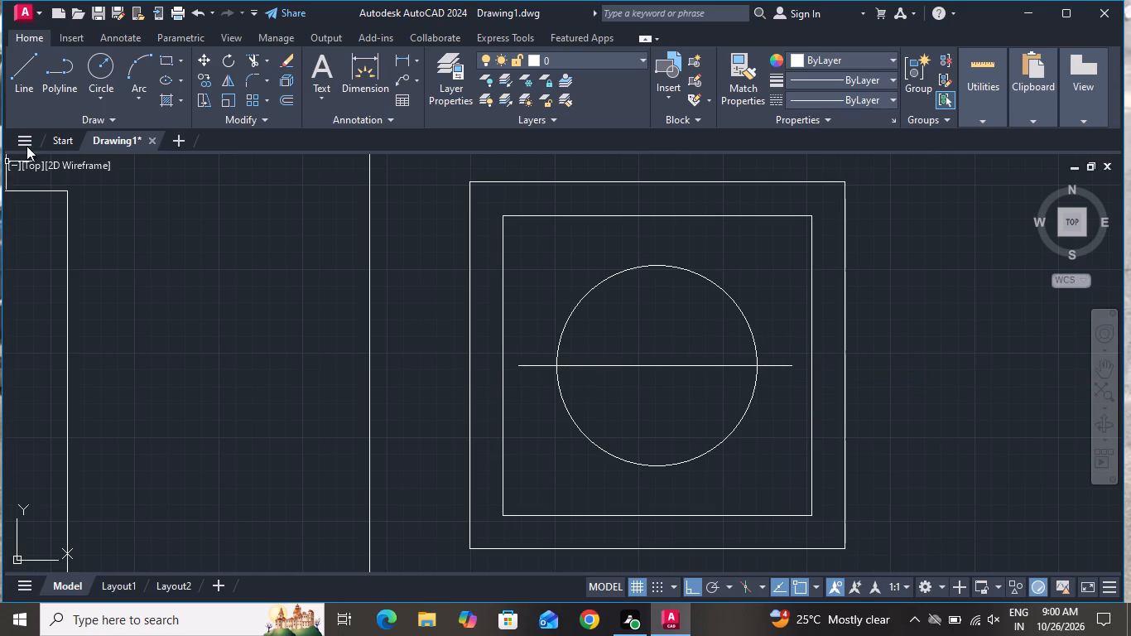
# Draw a vertical line of about 8" through the lamp circle's centre, extending slightly past its top and bottom.
pyautogui.click(17, 64)
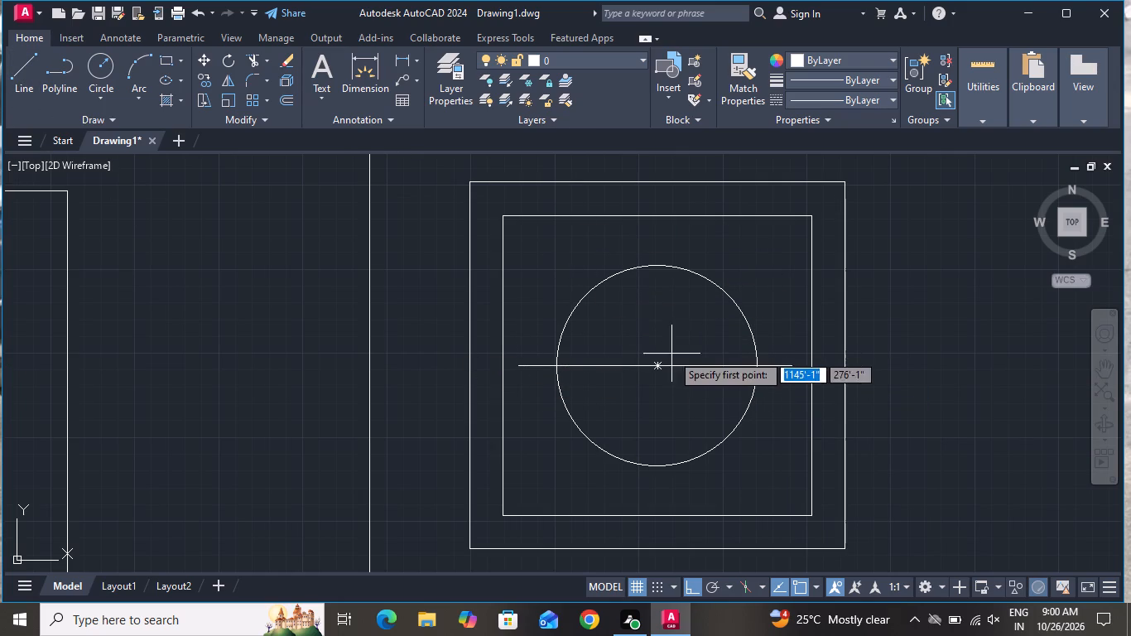
pyautogui.click(657, 238)
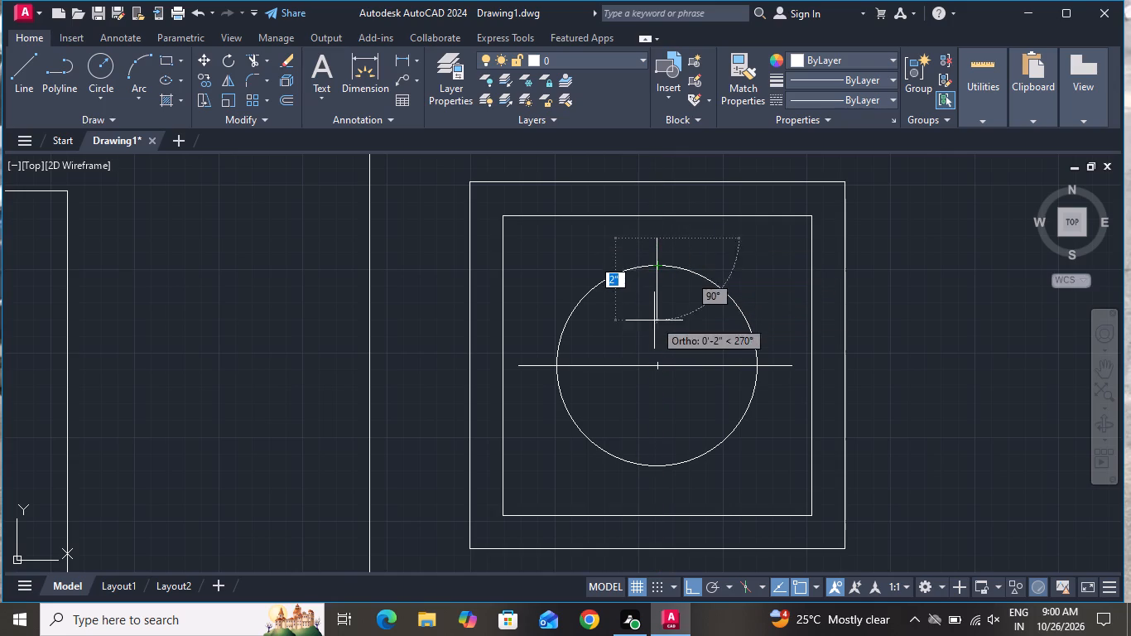
pyautogui.click(657, 497)
pyautogui.rightClick(658, 499)
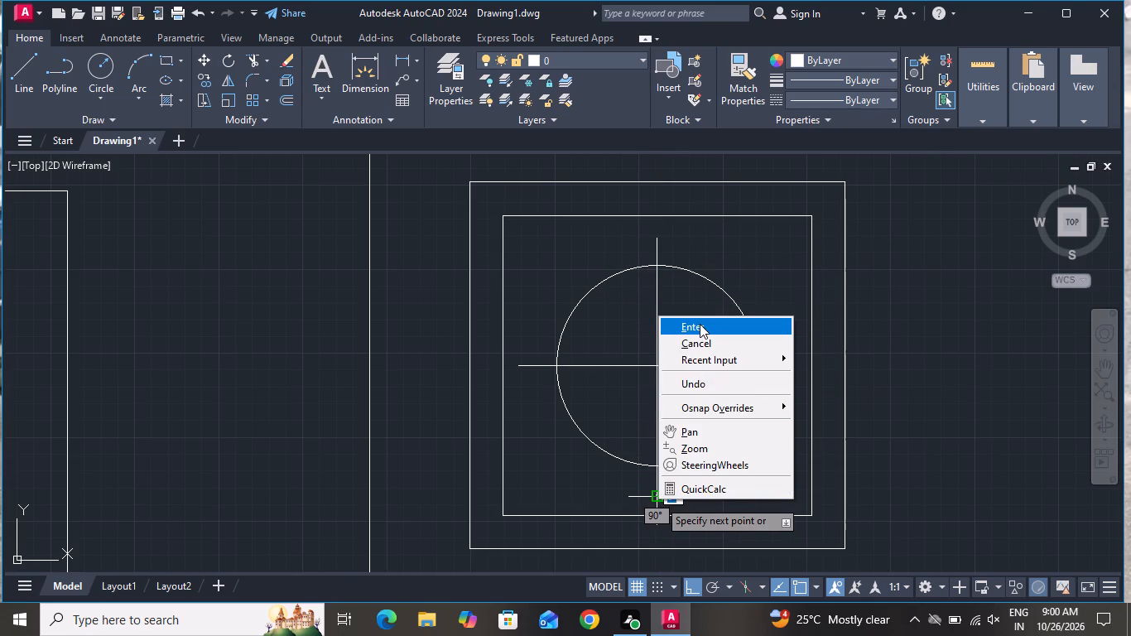
pyautogui.click(698, 337)
# Copy the complete bedside table with its lamp about 5'-8" straight down to the other side of the bed.
pyautogui.scroll(-2, 698, 344)
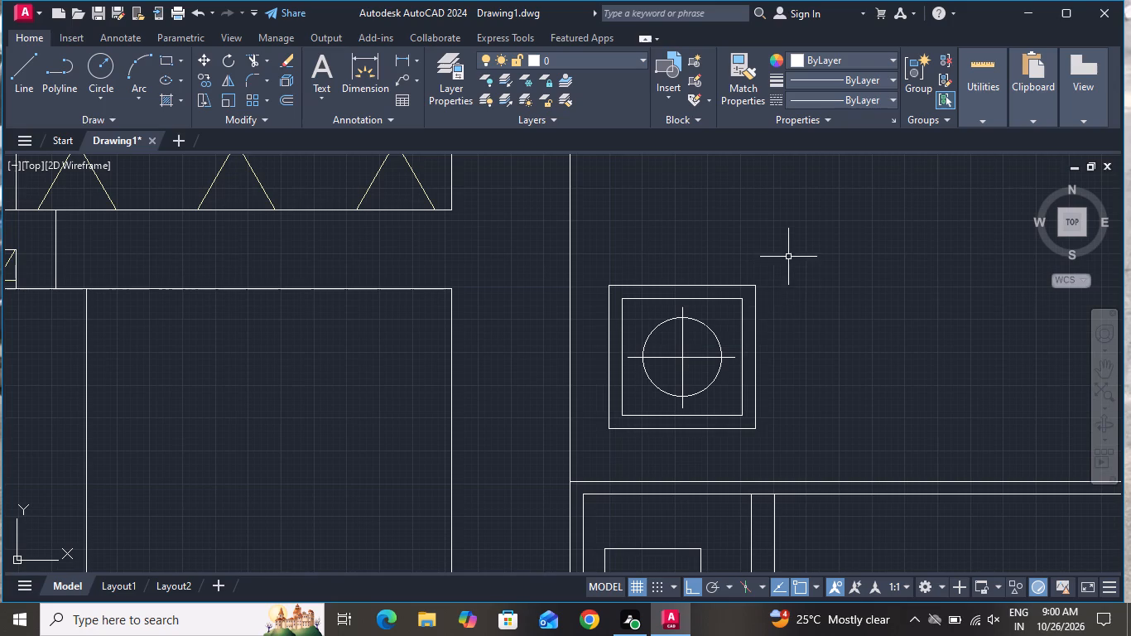
pyautogui.click(788, 256)
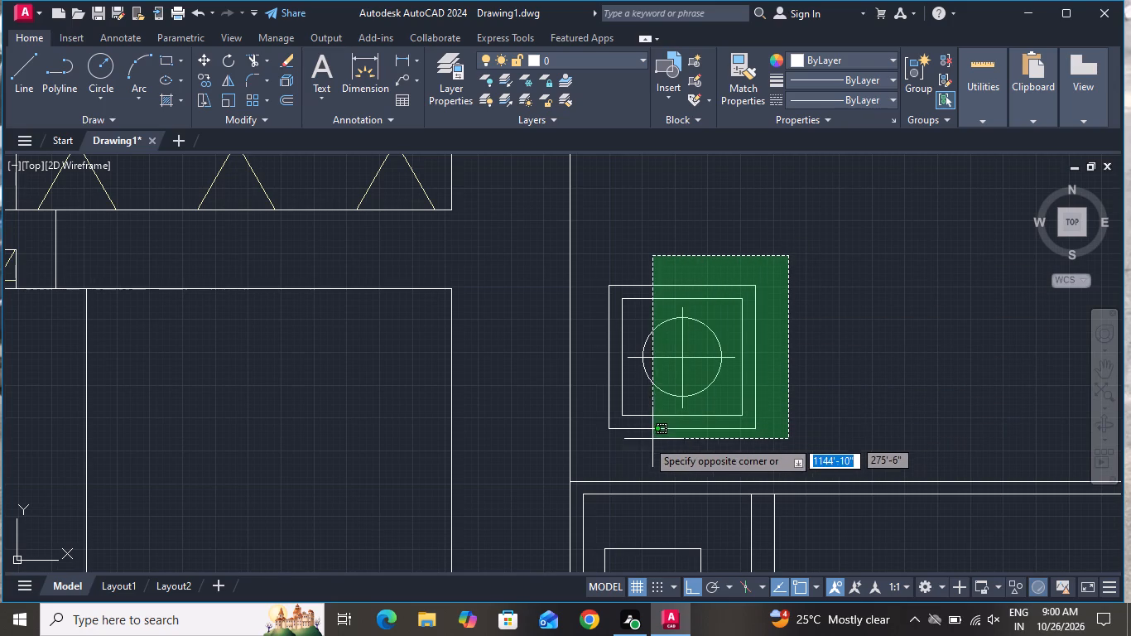
pyautogui.click(587, 451)
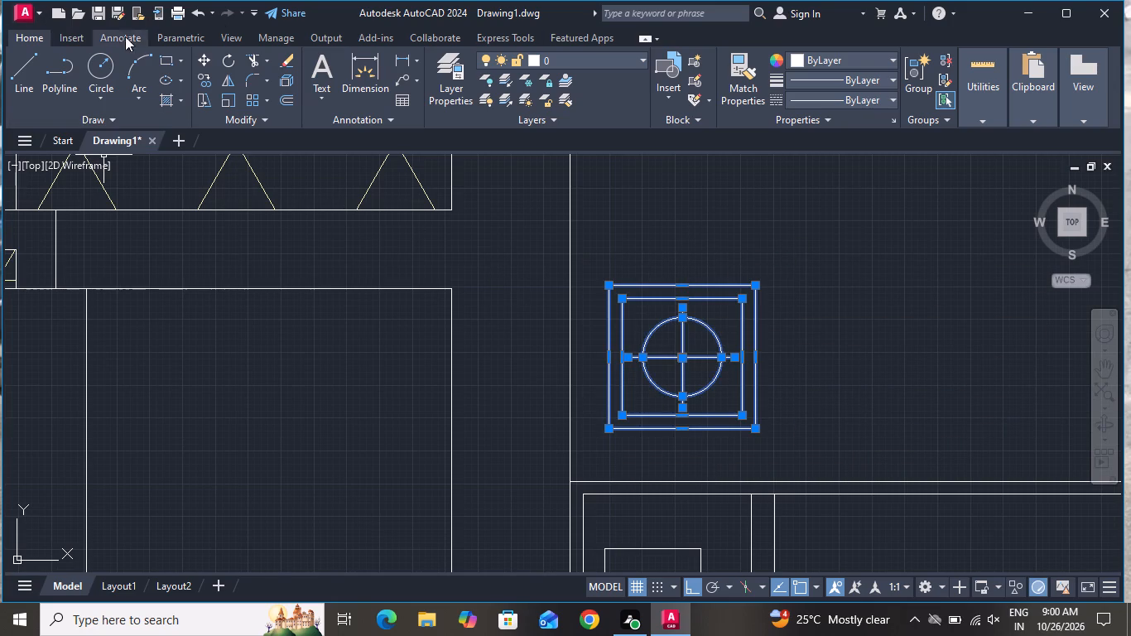
pyautogui.click(208, 77)
pyautogui.scroll(-1, 612, 272)
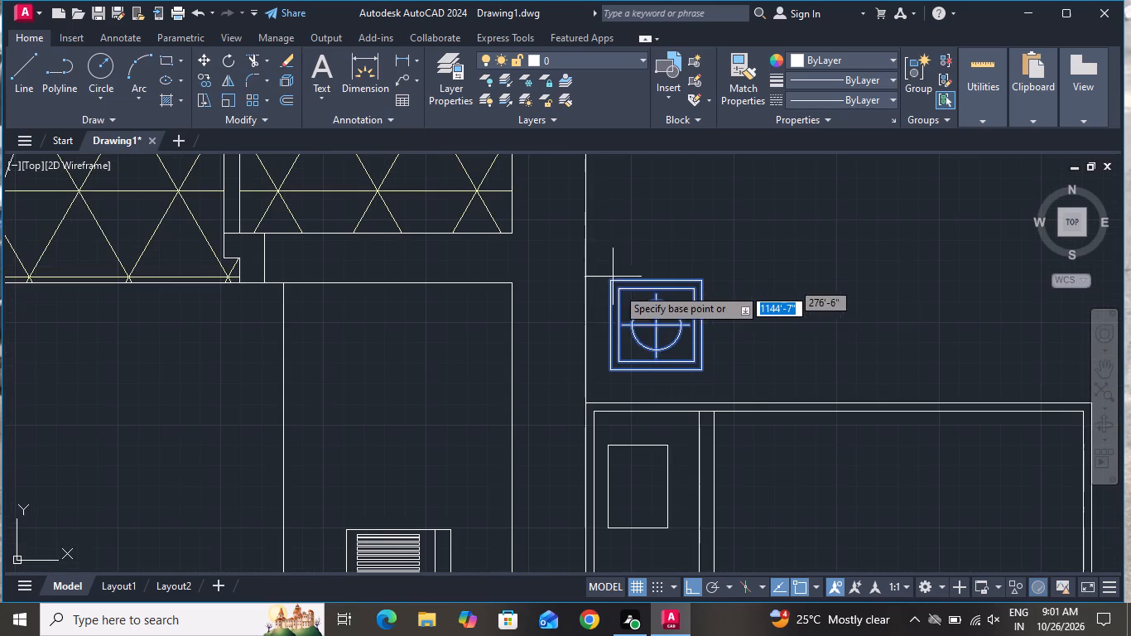
pyautogui.click(656, 321)
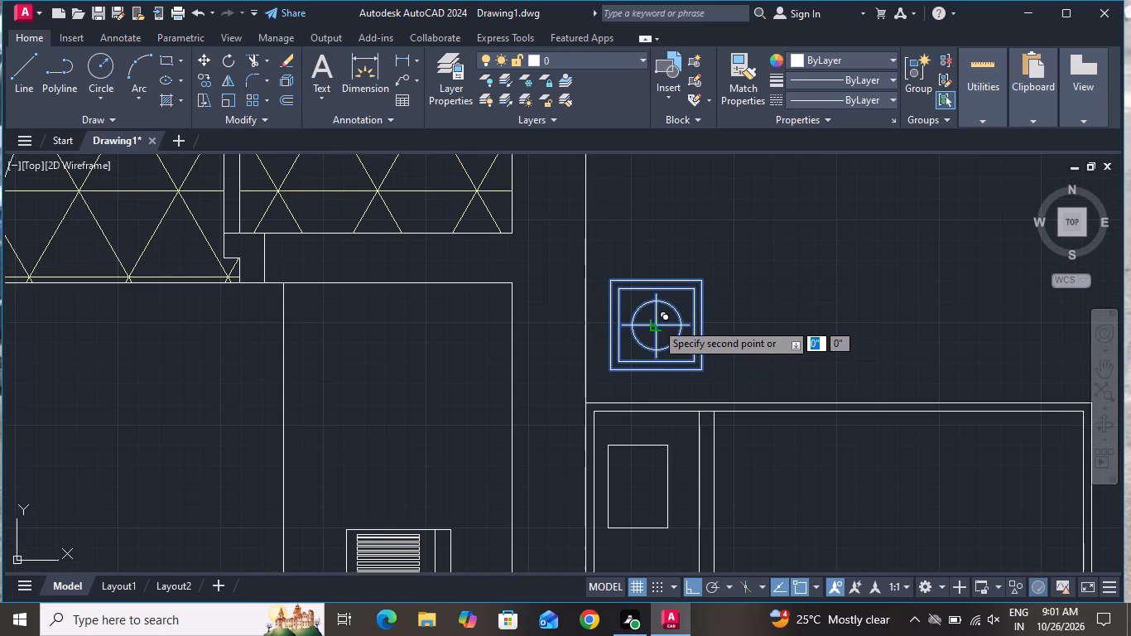
pyautogui.scroll(-2, 661, 311)
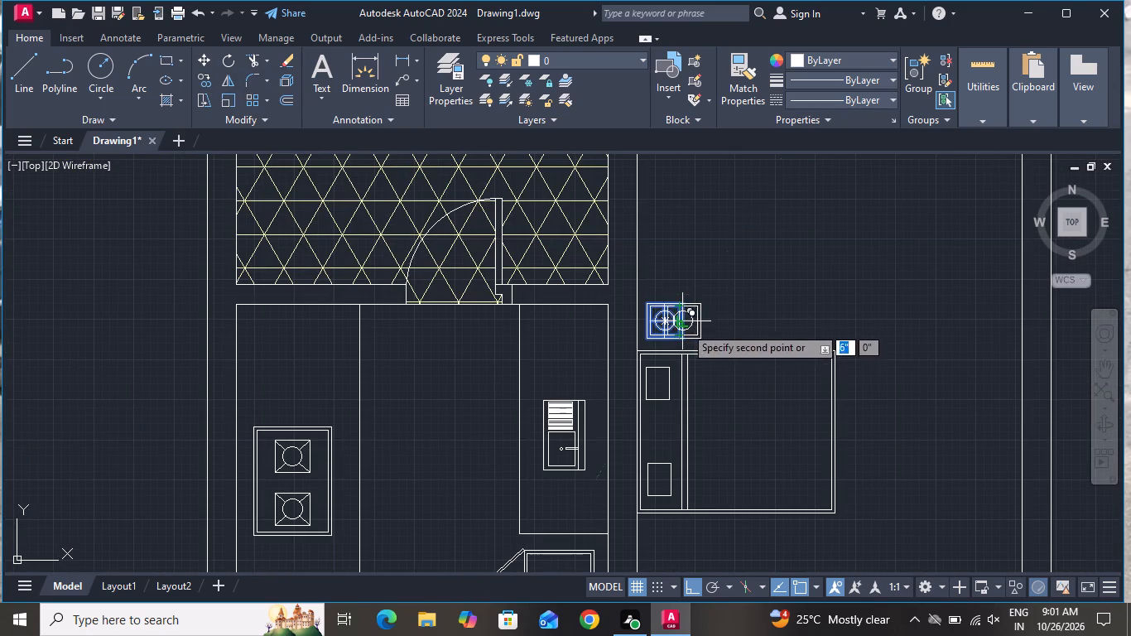
pyautogui.scroll(-2, 685, 355)
pyautogui.scroll(4, 679, 455)
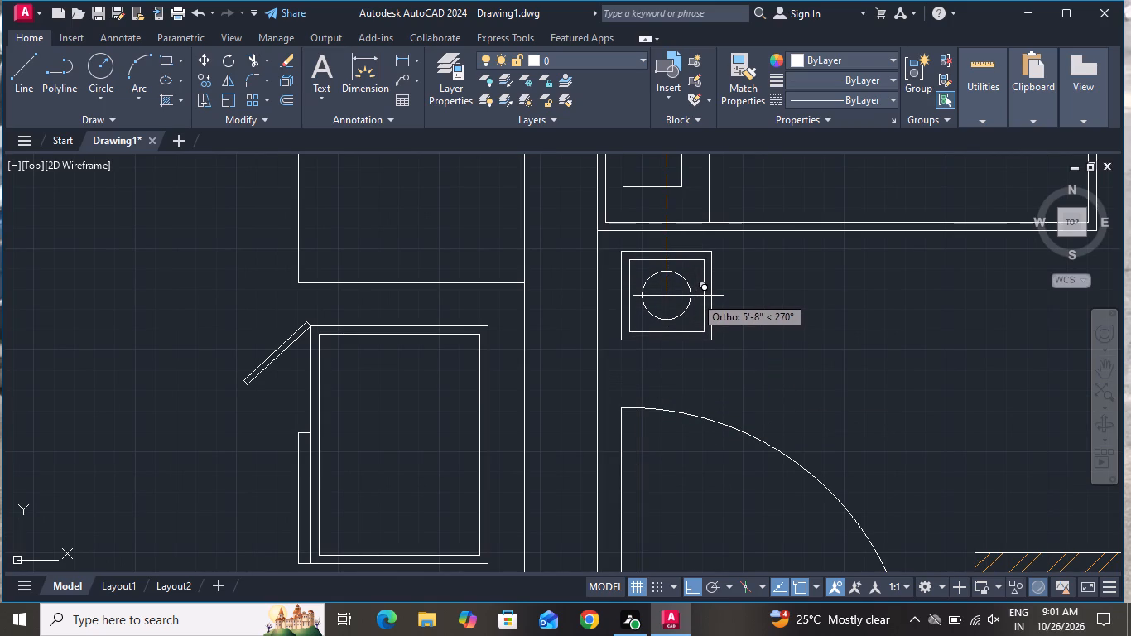
pyautogui.click(695, 296)
pyautogui.rightClick(695, 296)
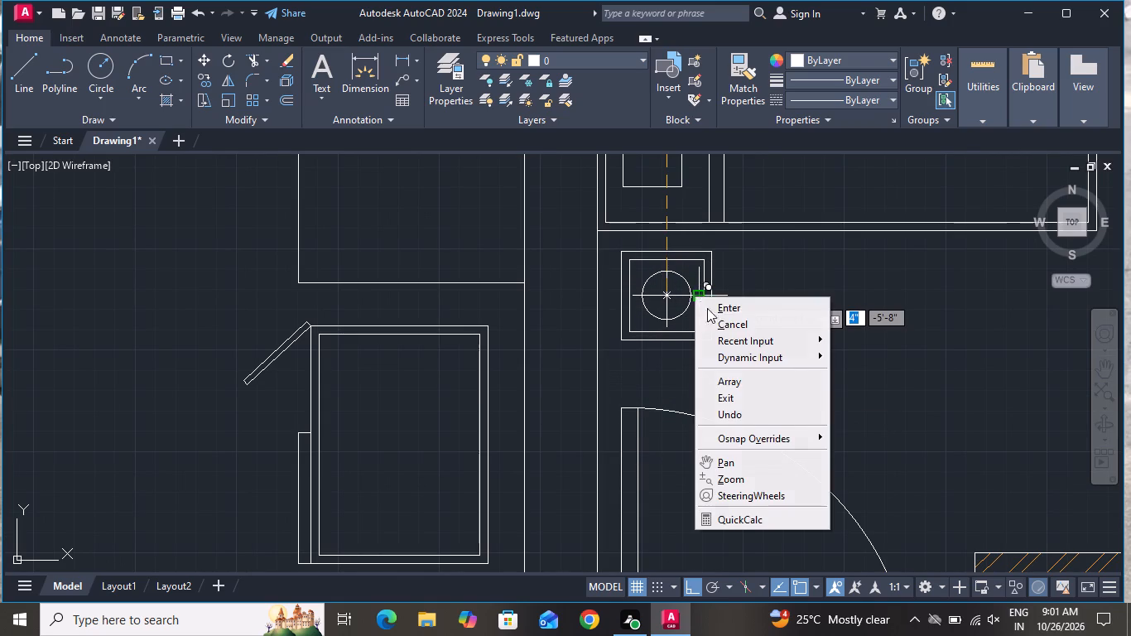
pyautogui.click(717, 321)
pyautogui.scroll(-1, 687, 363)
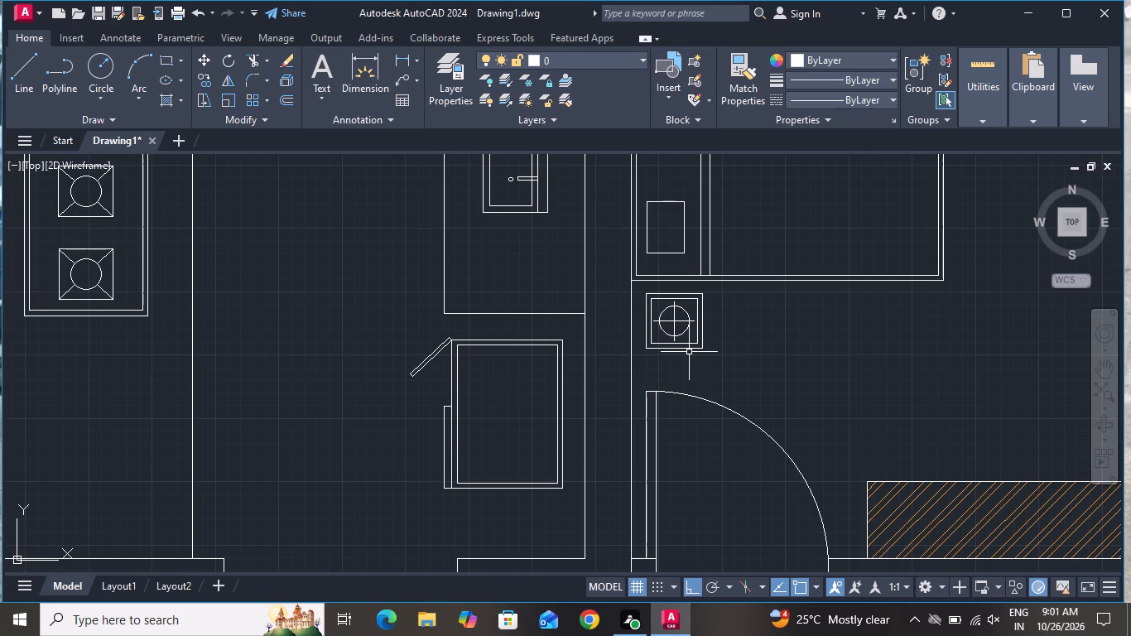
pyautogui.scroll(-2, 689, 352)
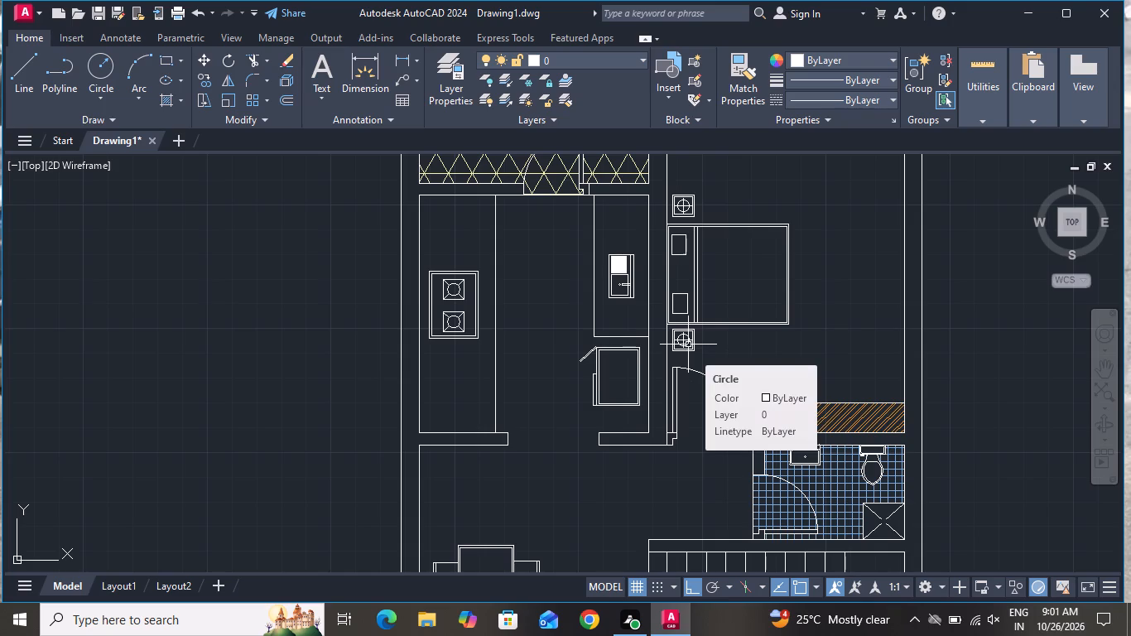
# Draw a TV unit rectangle about 1'-3" by 4'-7" against the bedroom's outer wall, opposite the bed.
pyautogui.scroll(-1, 688, 344)
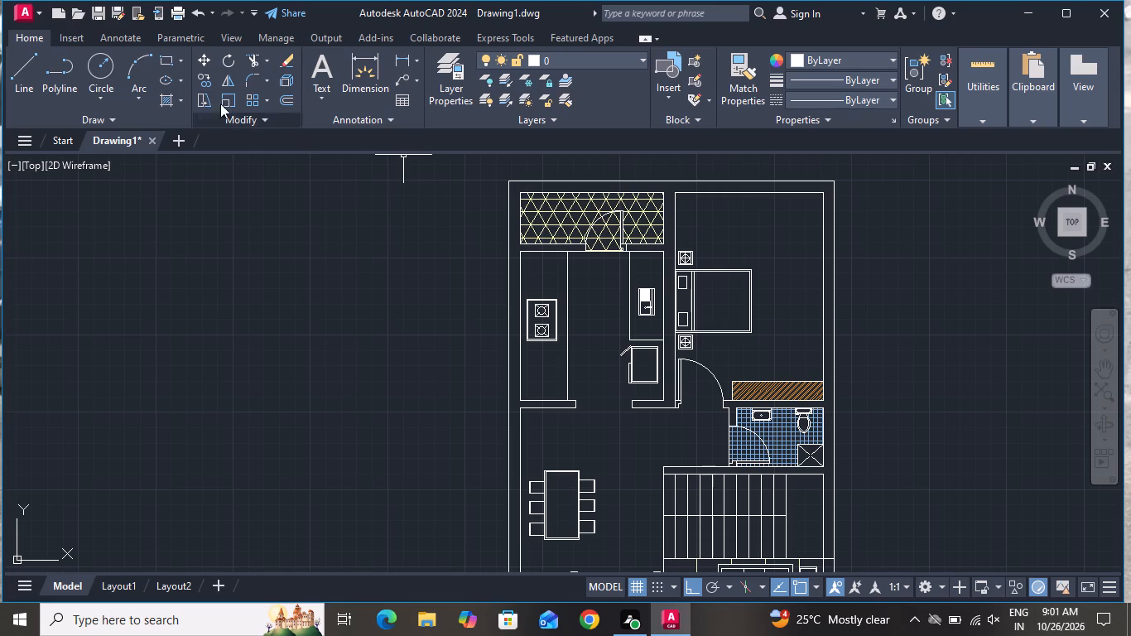
pyautogui.click(171, 63)
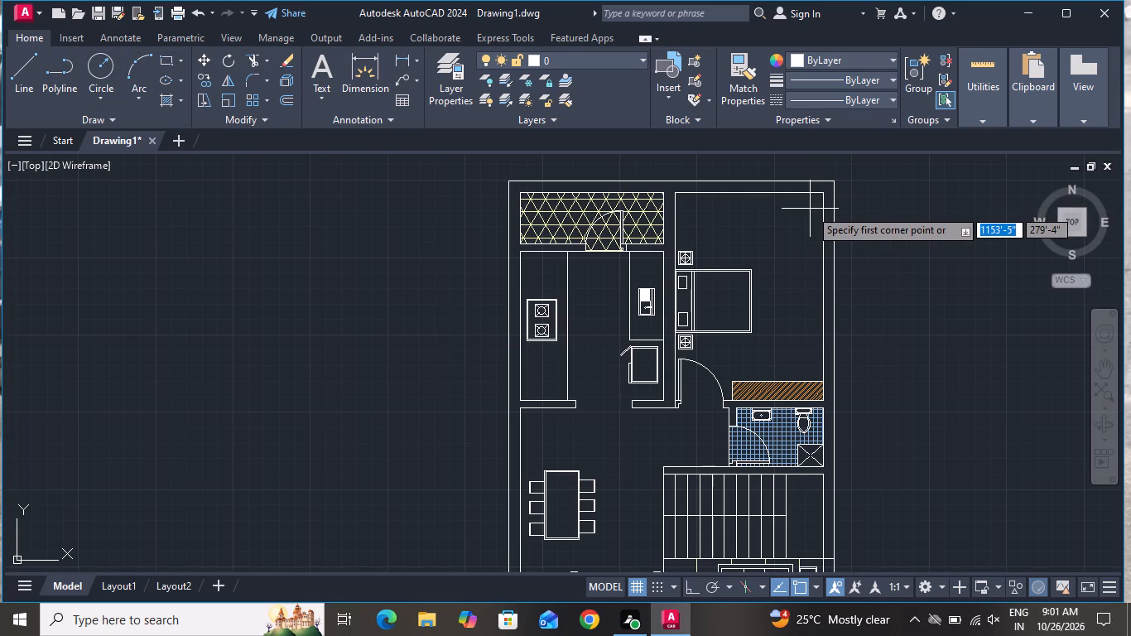
pyautogui.scroll(1, 808, 248)
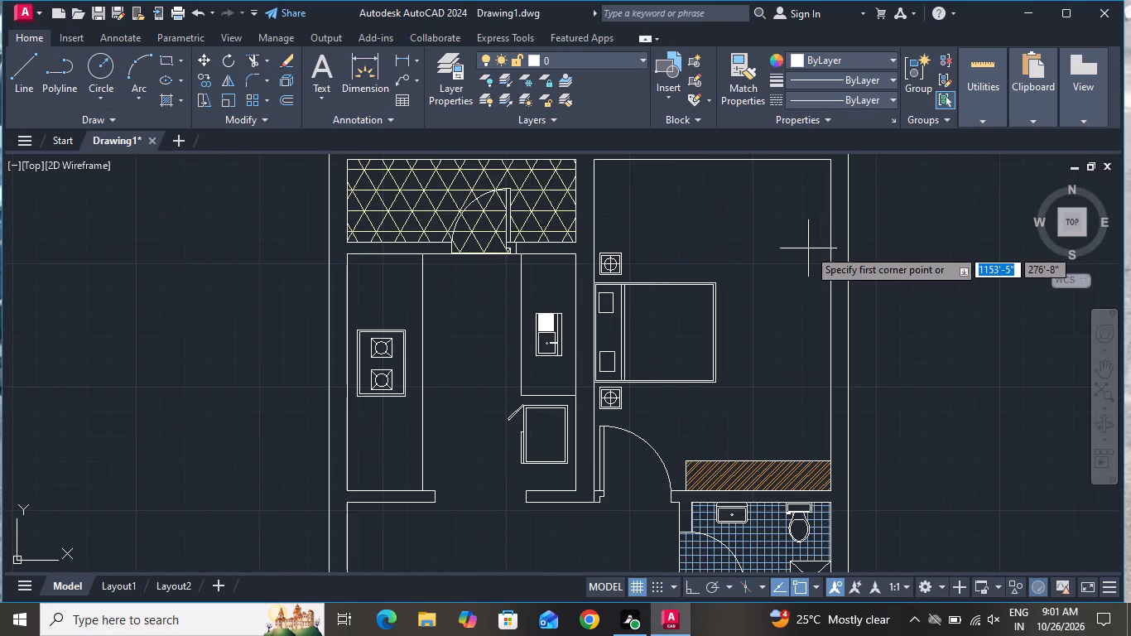
pyautogui.click(826, 261)
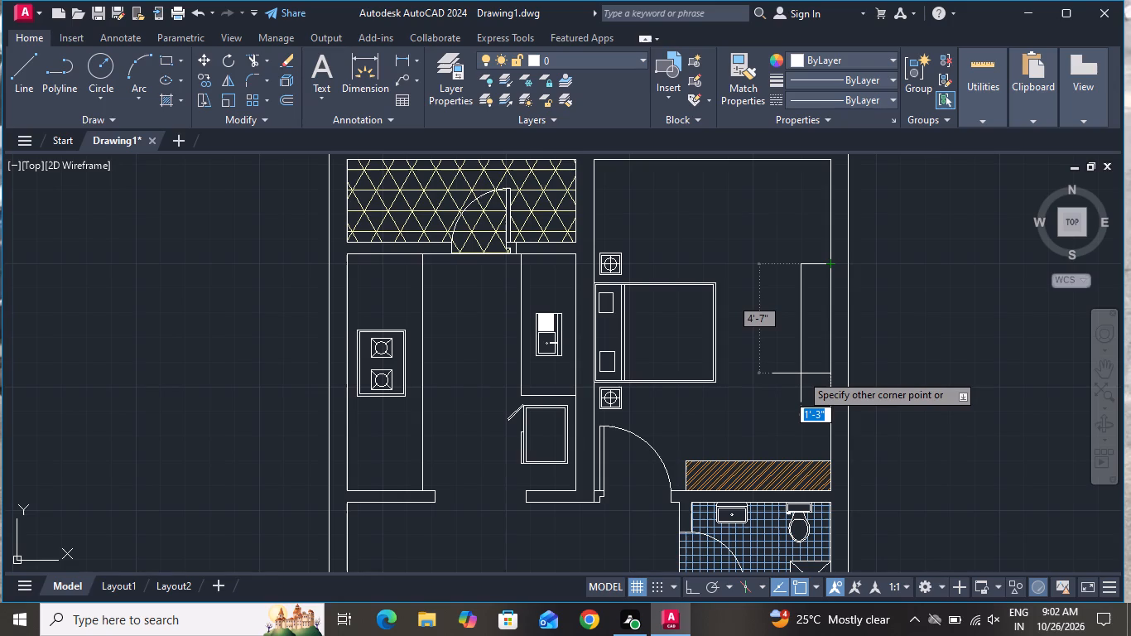
pyautogui.click(801, 373)
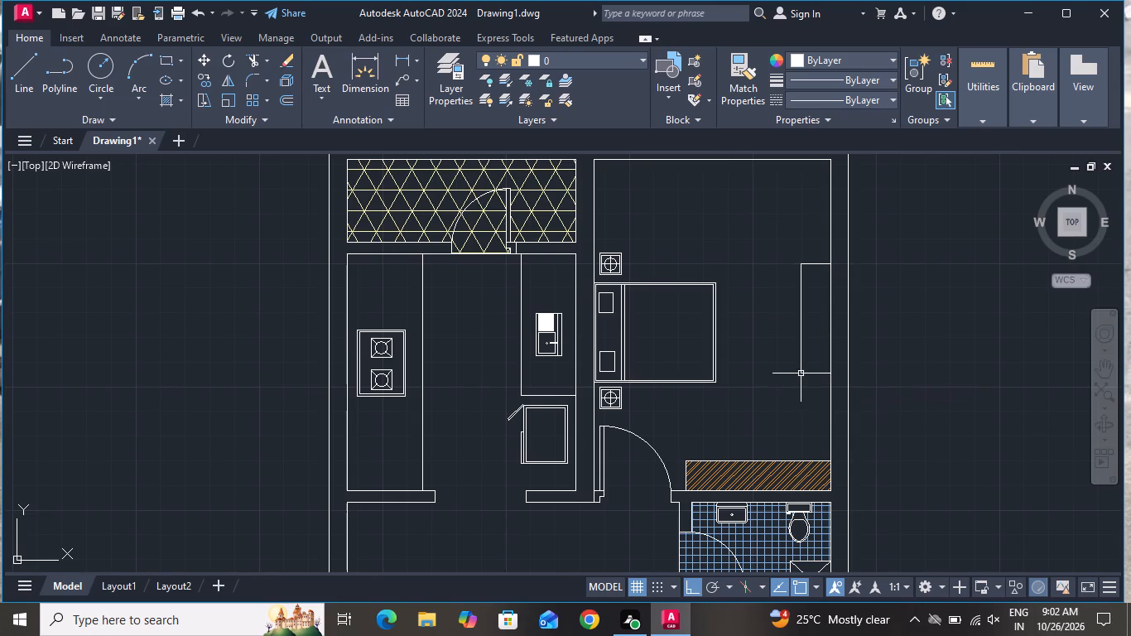
# Draw a thin vertical TV rectangle about 2" wide and 3'-5" long inside the wall unit opposite the bed.
pyautogui.click(166, 56)
pyautogui.scroll(3, 817, 281)
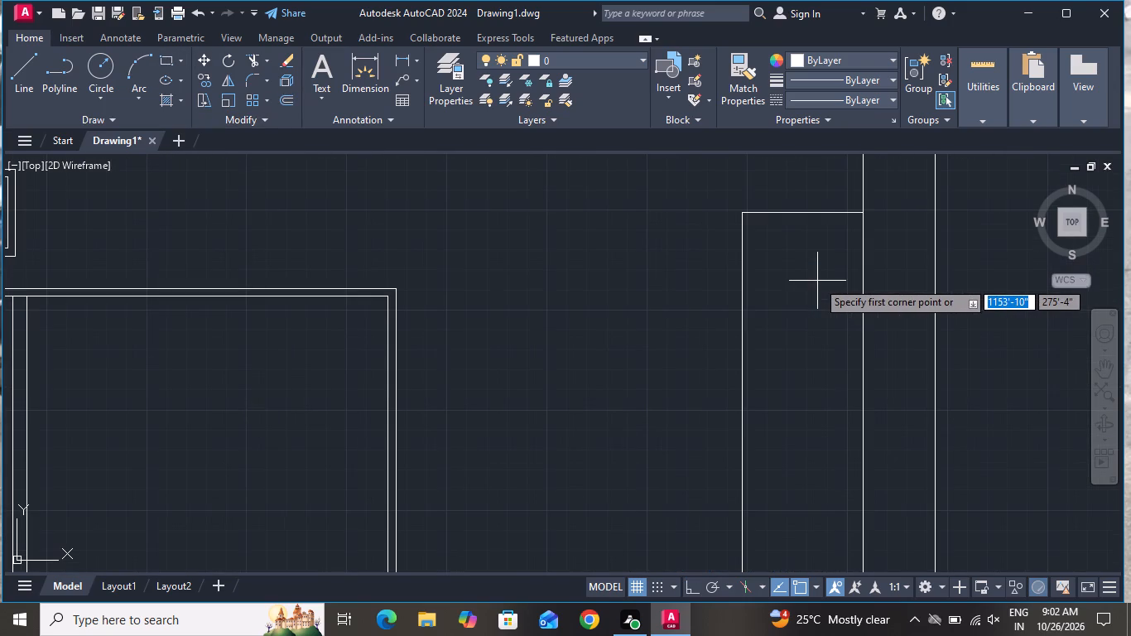
pyautogui.click(803, 271)
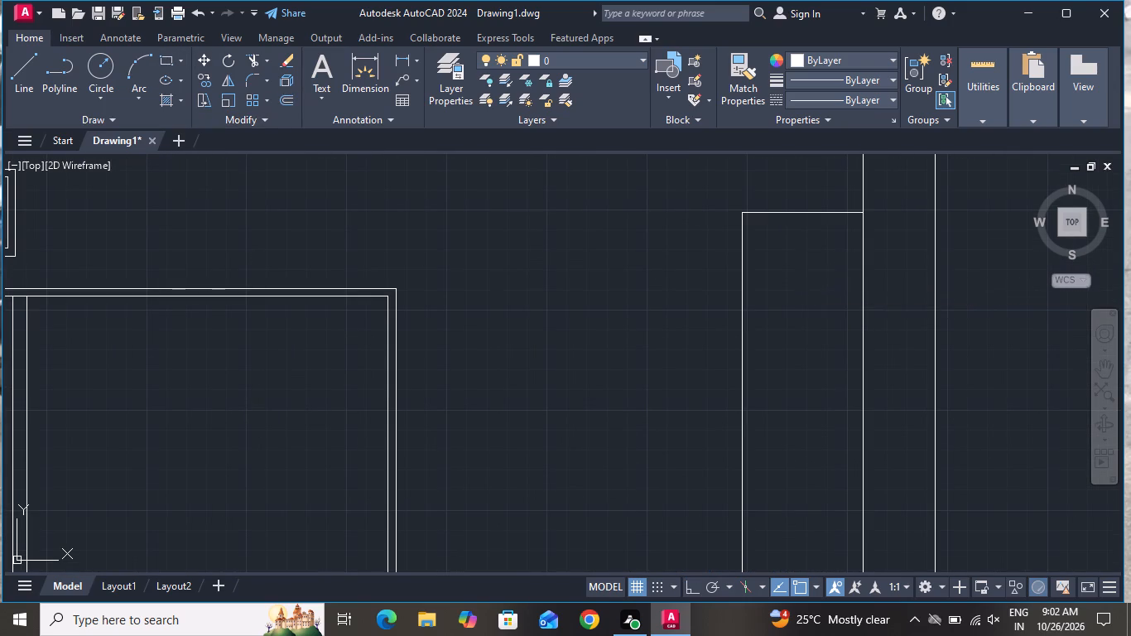
pyautogui.scroll(-4, 818, 466)
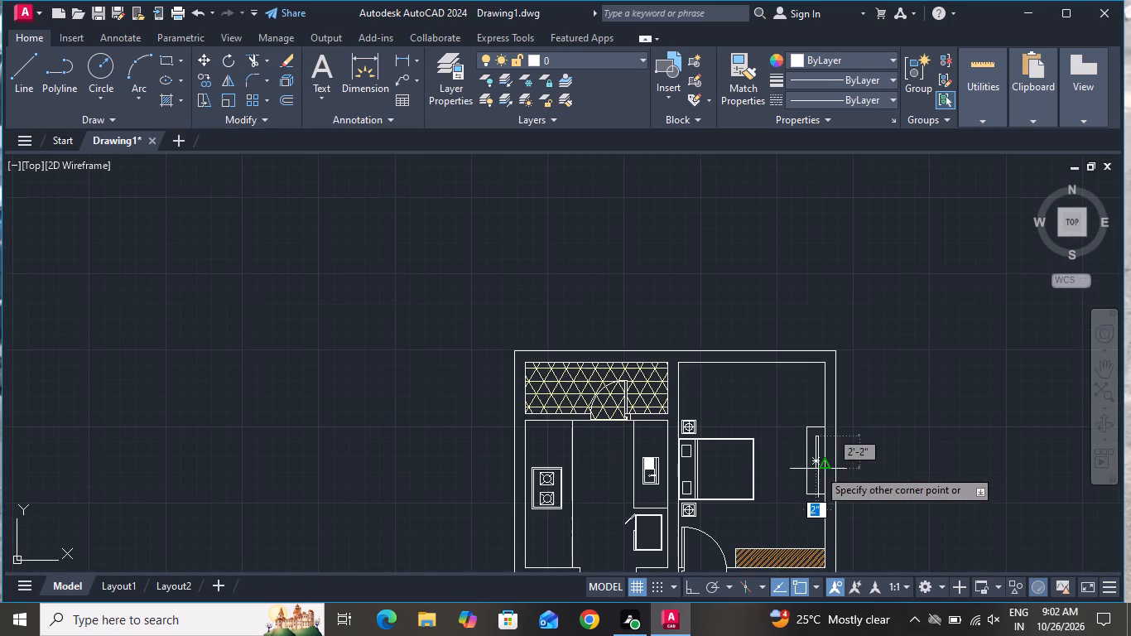
pyautogui.scroll(2, 813, 482)
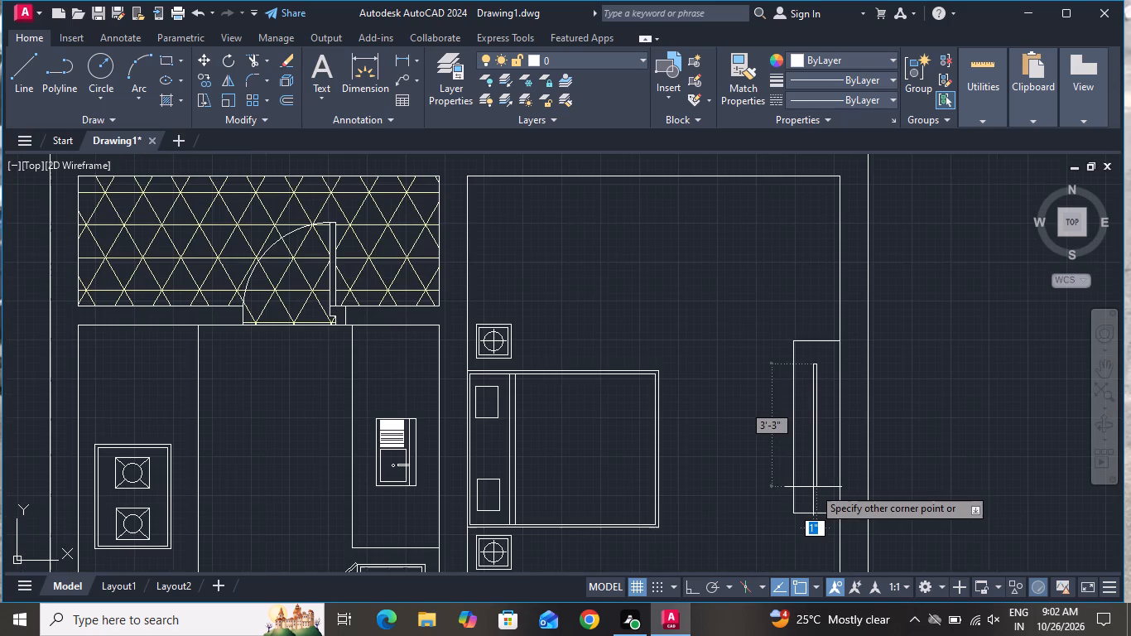
pyautogui.click(810, 491)
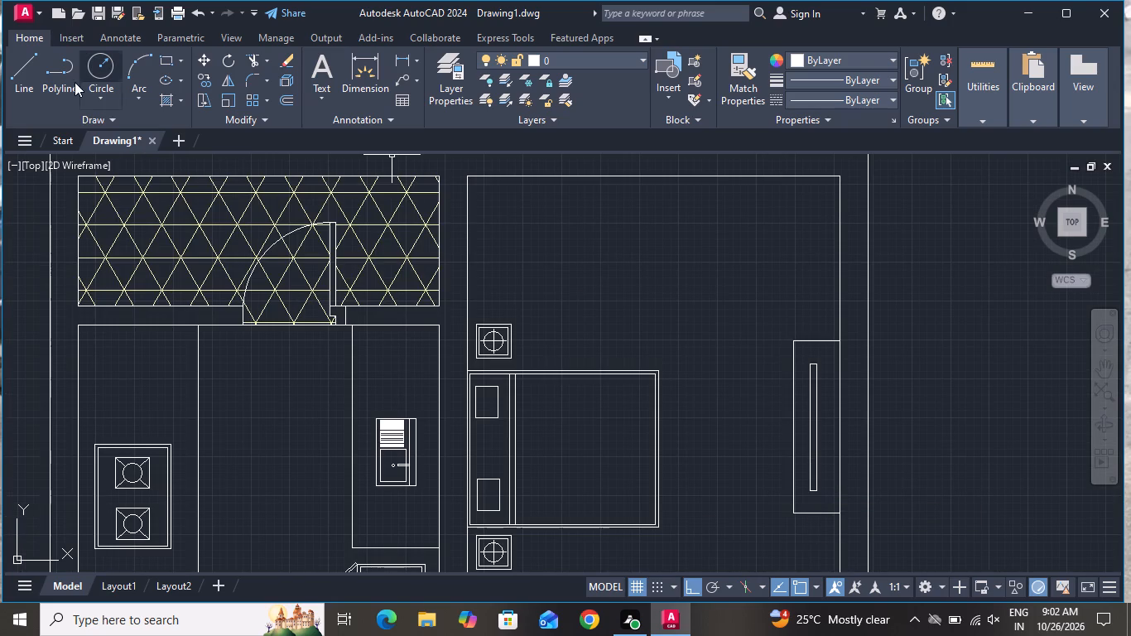
# Draw the TV's back with lines: a slant about 4" out from the thin rectangle's wall-facing side, a parallel vertical, and a slant back to it.
pyautogui.click(17, 65)
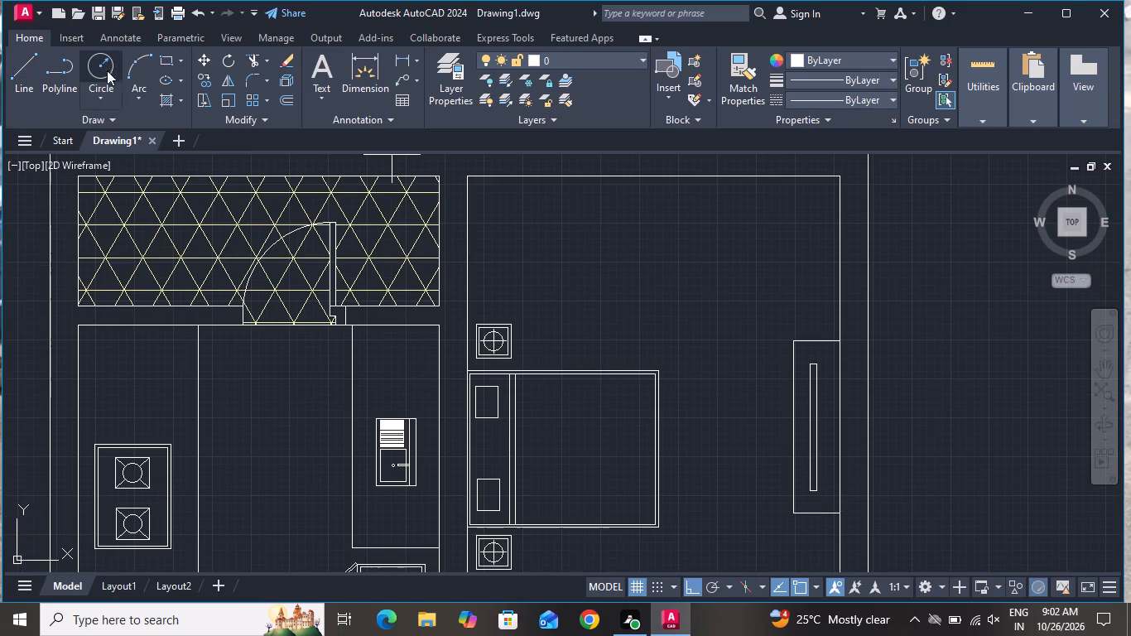
pyautogui.scroll(3, 839, 442)
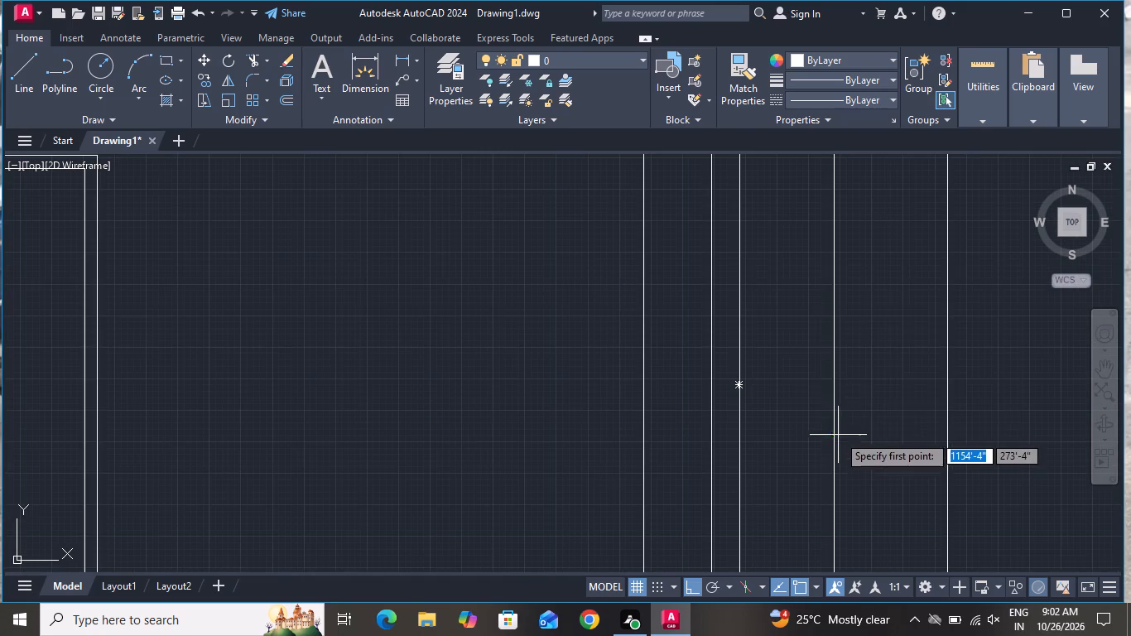
pyautogui.scroll(-2, 736, 226)
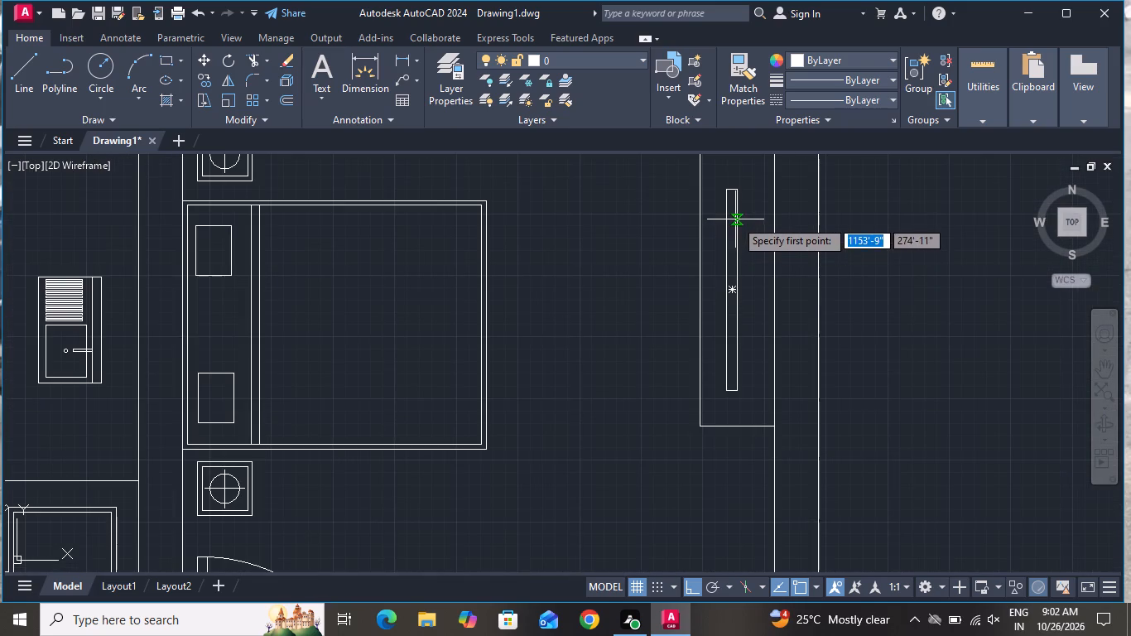
pyautogui.click(735, 219)
pyautogui.scroll(3, 746, 199)
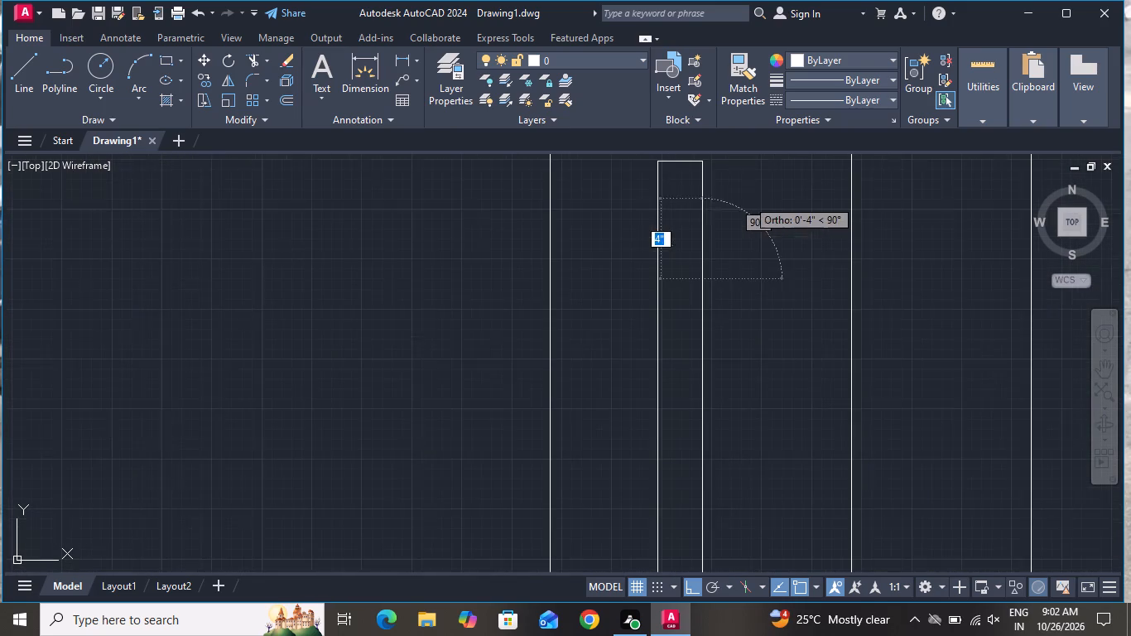
pyautogui.click(693, 590)
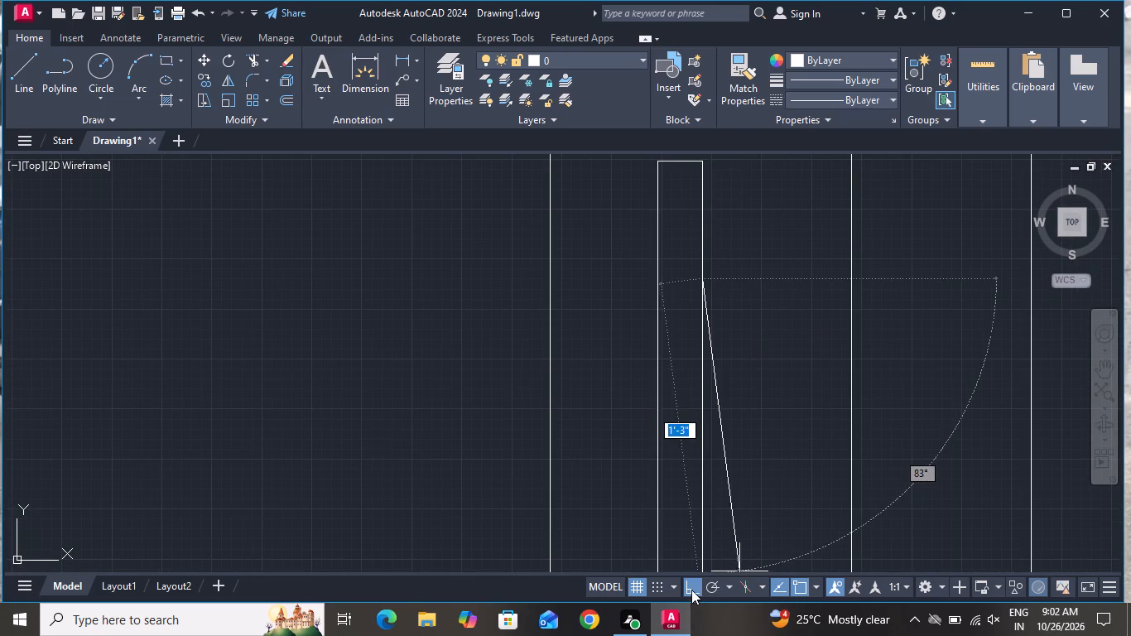
pyautogui.click(748, 211)
pyautogui.scroll(-3, 753, 365)
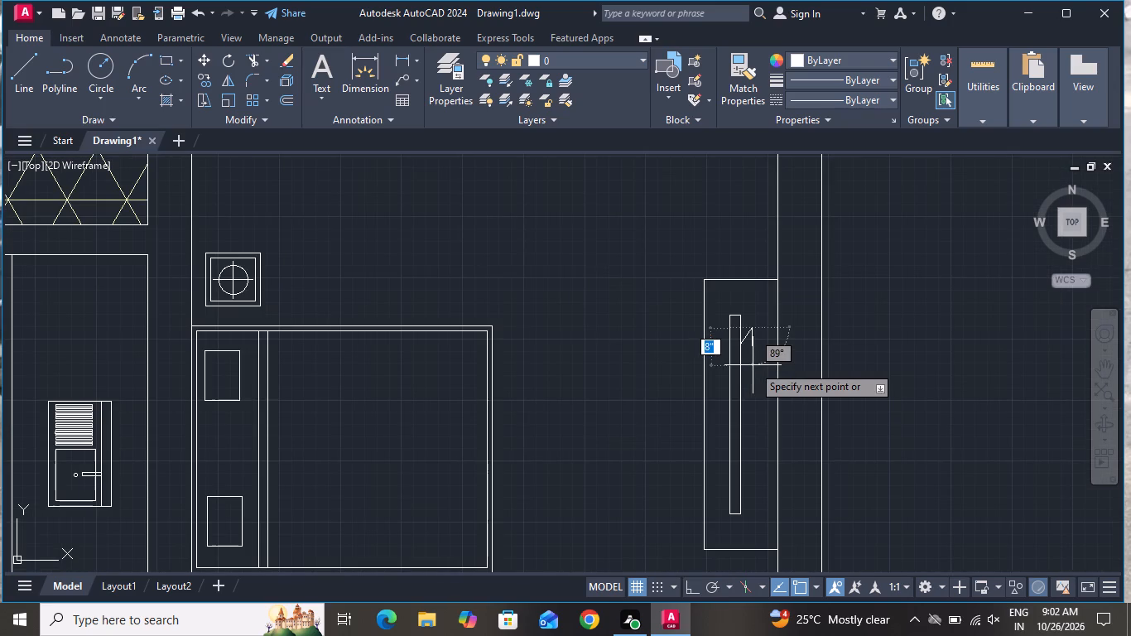
pyautogui.scroll(-1, 753, 365)
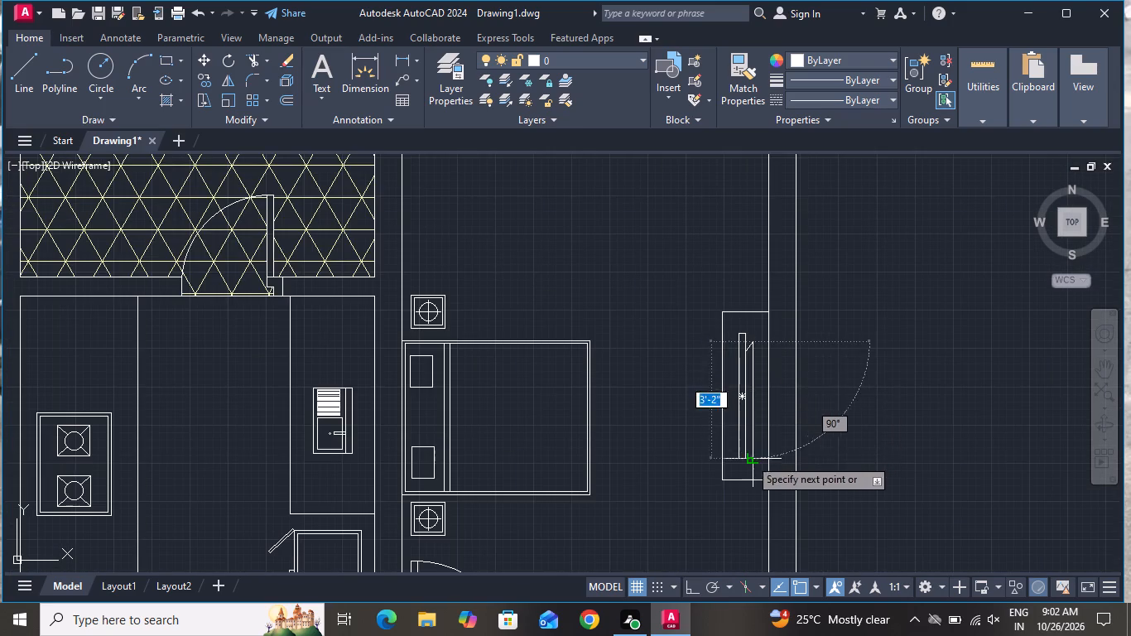
pyautogui.scroll(4, 746, 460)
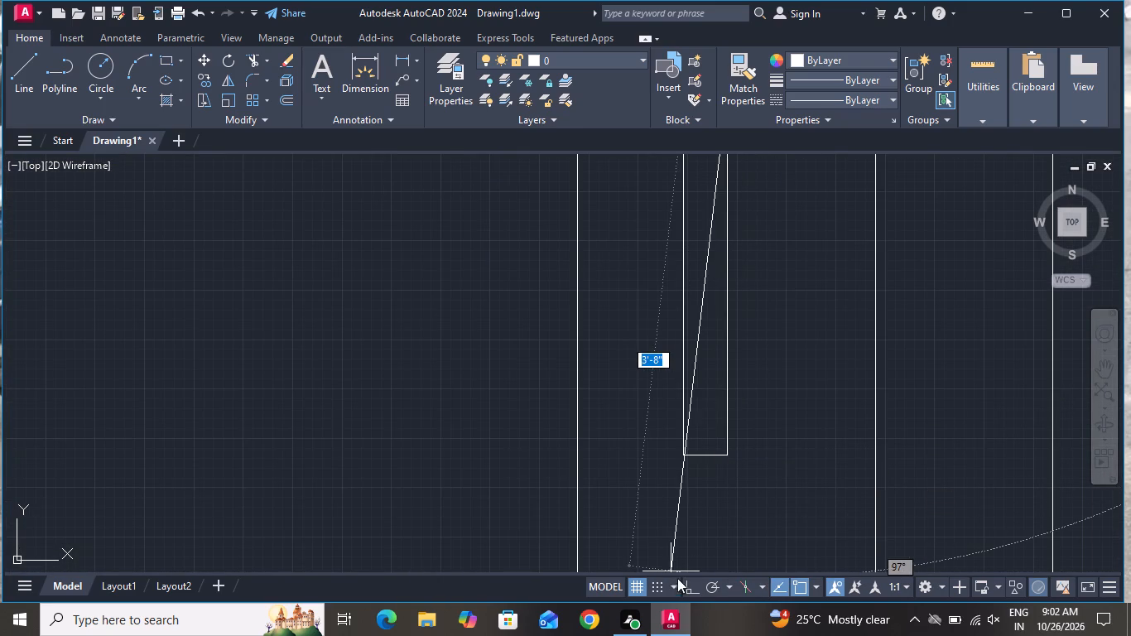
pyautogui.click(694, 591)
pyautogui.click(765, 366)
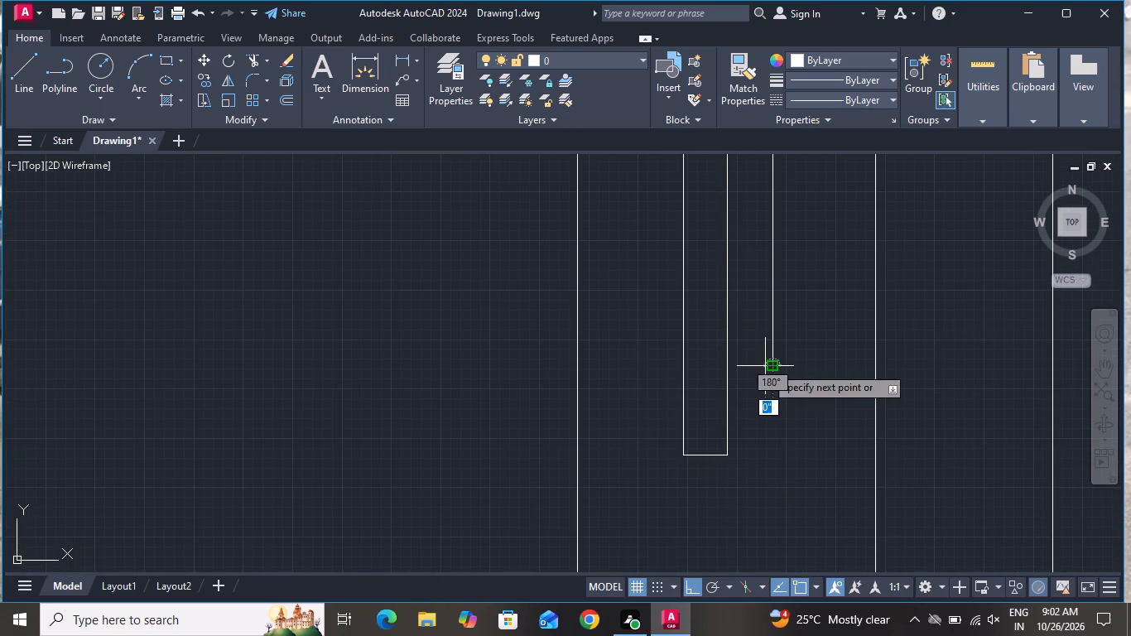
pyautogui.click(729, 317)
pyautogui.rightClick(729, 317)
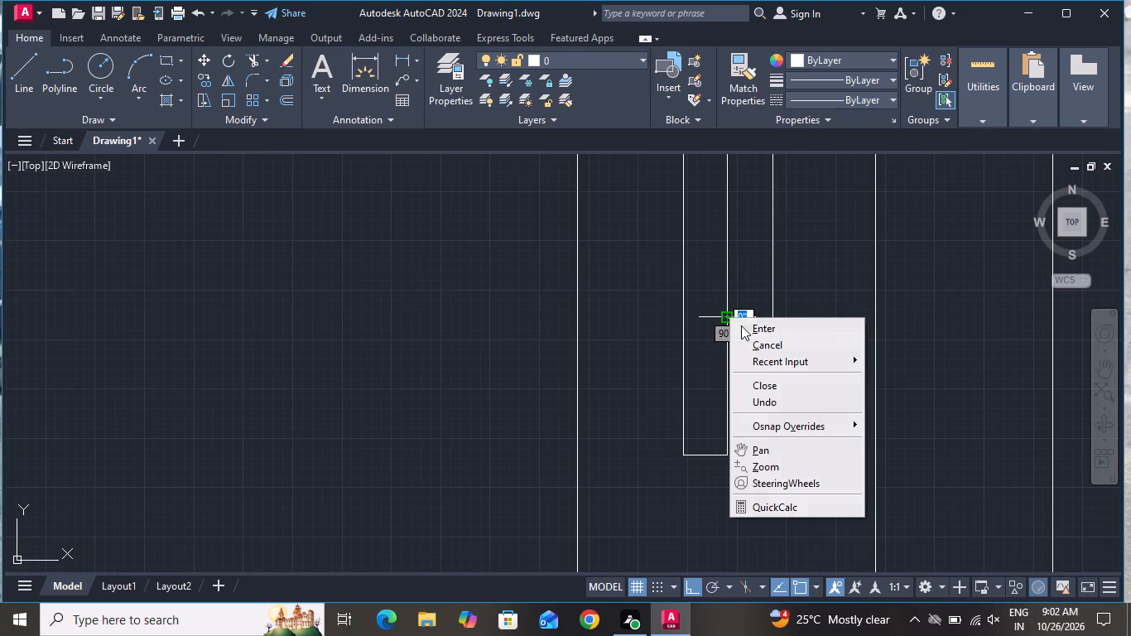
pyautogui.click(770, 341)
# Hatch the bedroom floor around the furniture with the MUDST pattern in red 237,31,36.
pyautogui.scroll(-3, 732, 397)
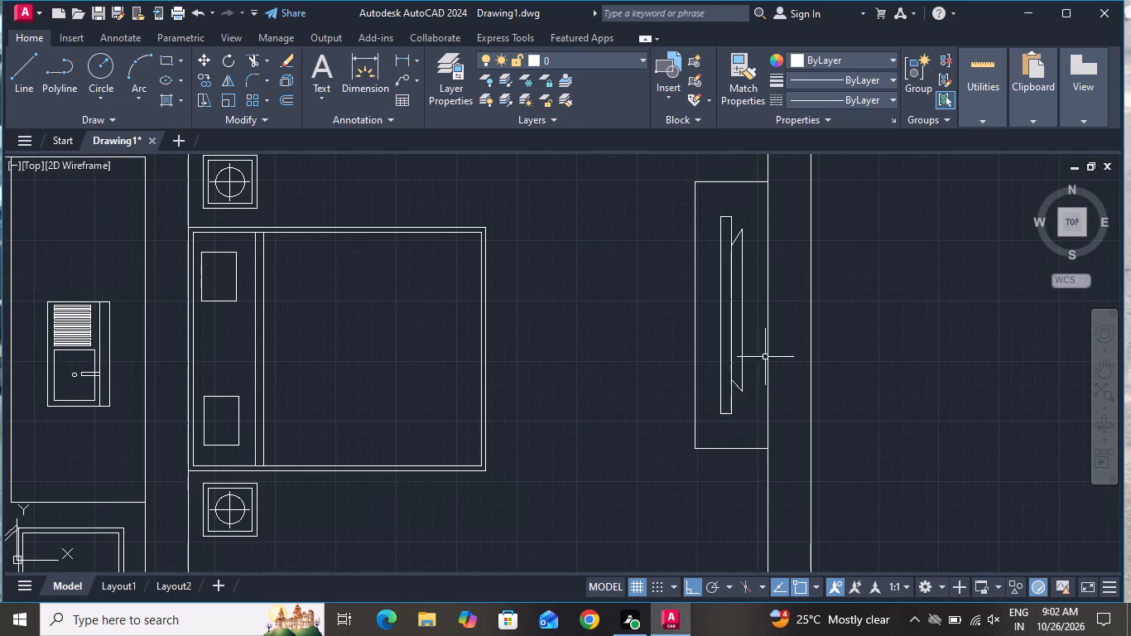
pyautogui.scroll(-1, 775, 273)
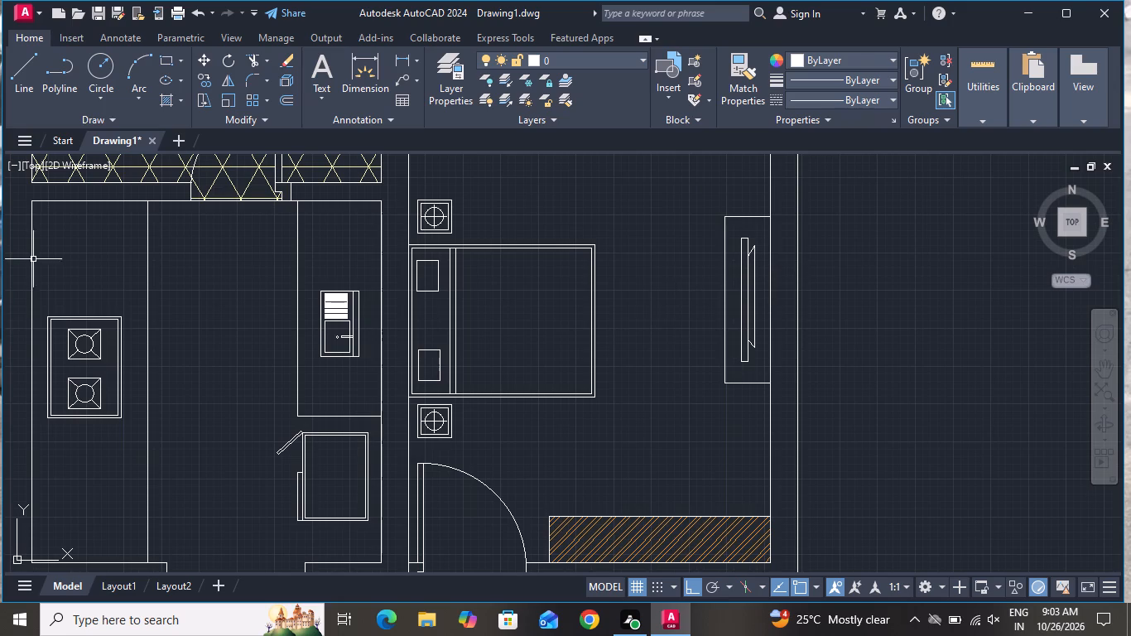
pyautogui.click(169, 99)
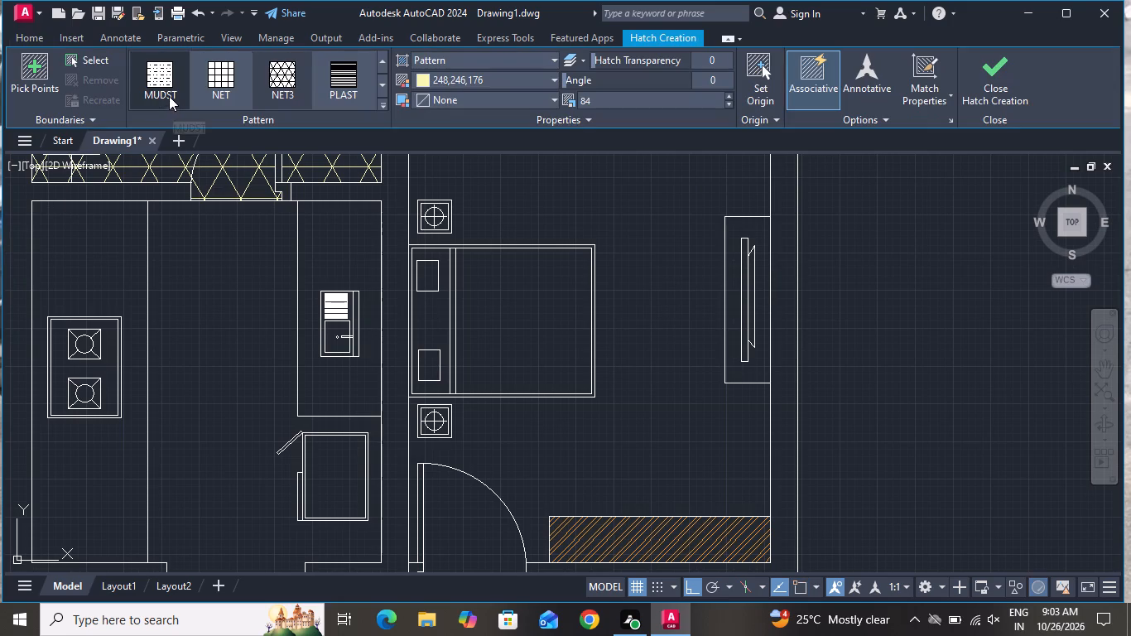
pyautogui.click(287, 67)
pyautogui.click(623, 204)
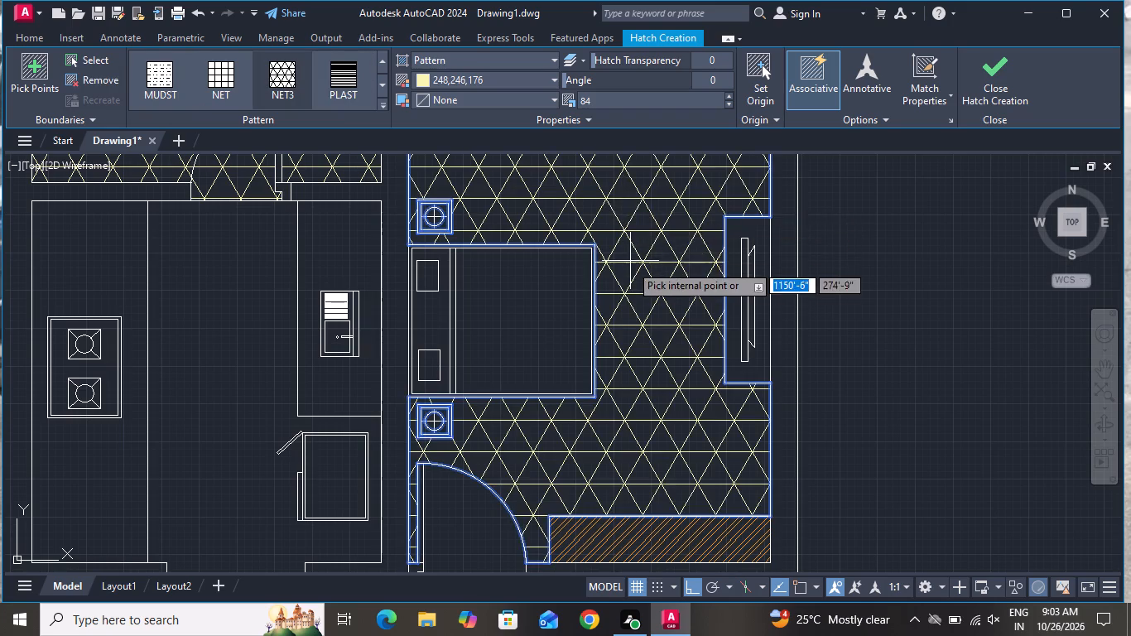
pyautogui.scroll(-2, 633, 282)
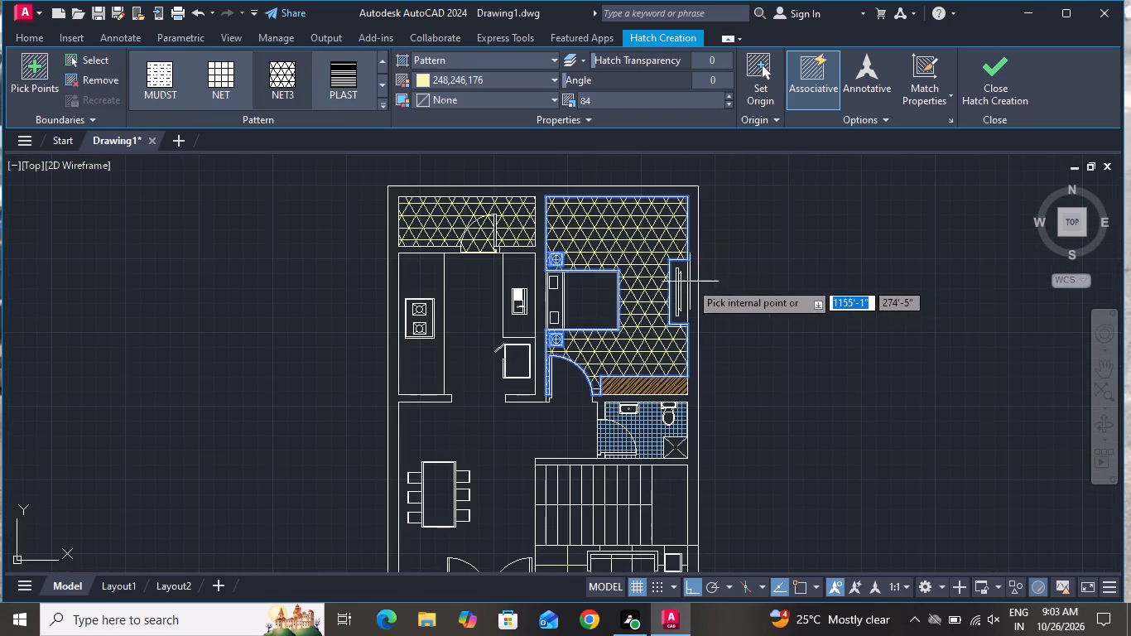
pyautogui.click(164, 84)
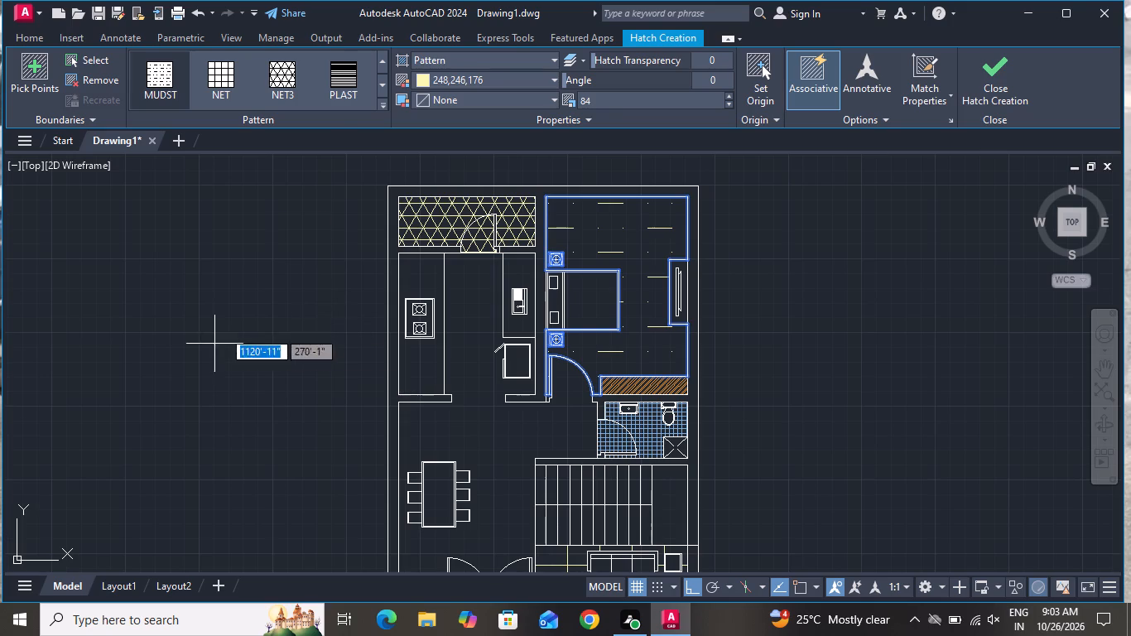
pyautogui.click(470, 72)
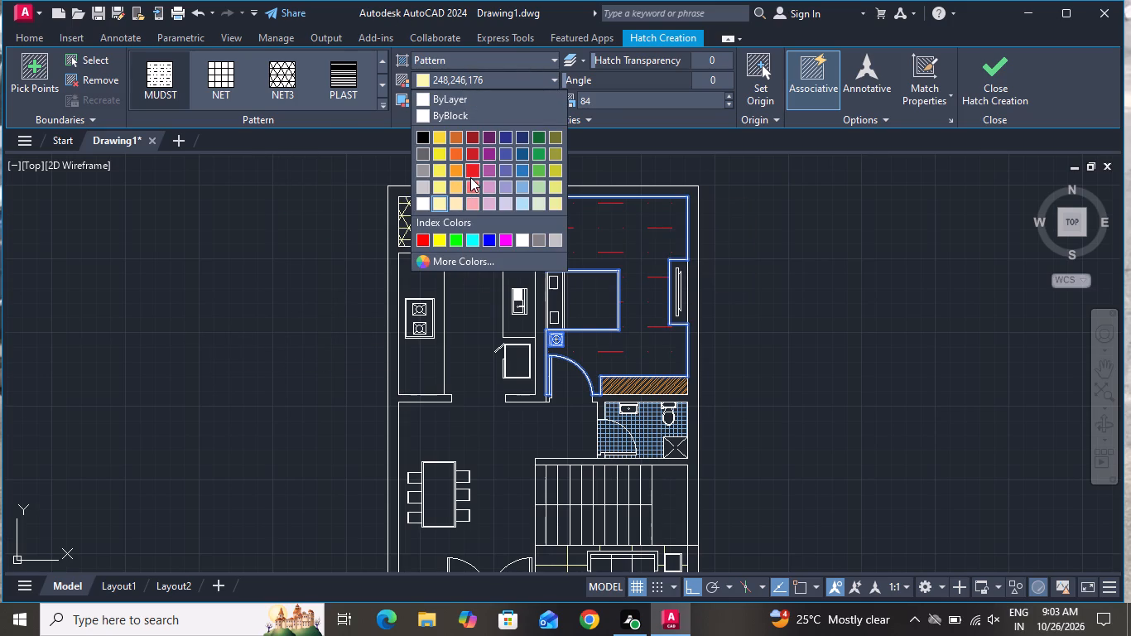
pyautogui.click(470, 177)
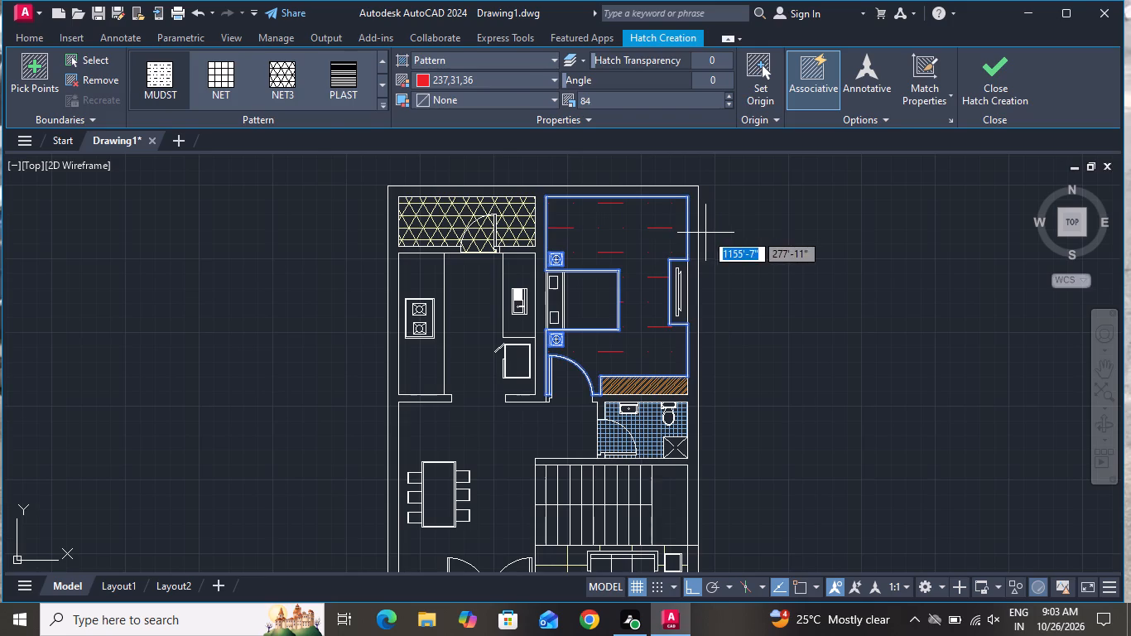
pyautogui.rightClick(705, 233)
# Set the bedroom floor hatch's pattern scale to 22 and its colour to purple 147,39,143.
pyautogui.click(614, 207)
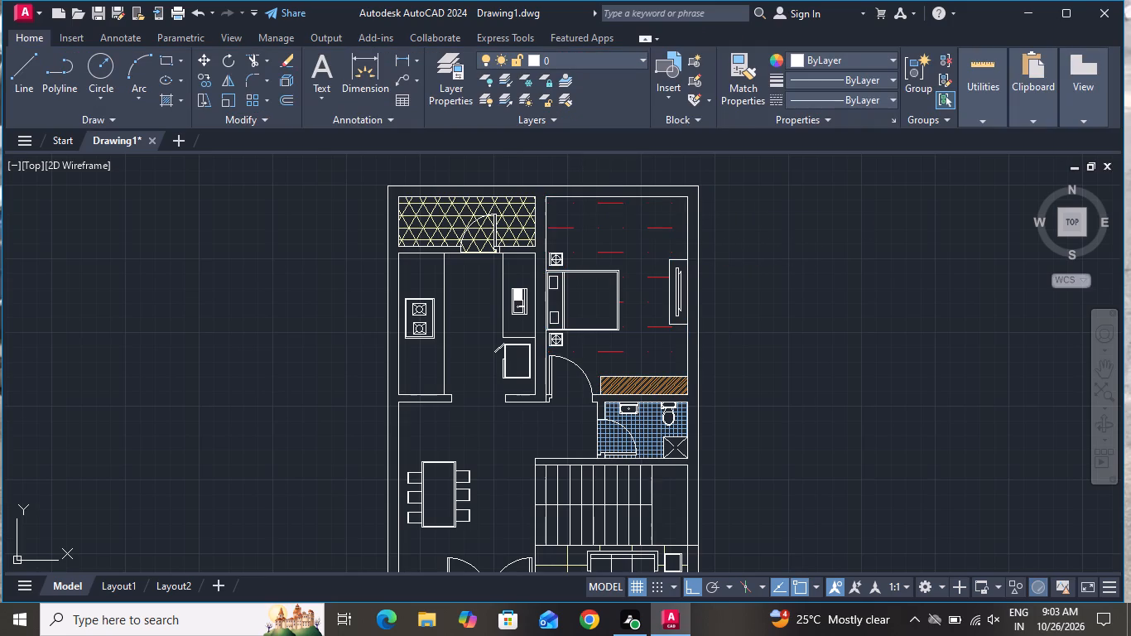
pyautogui.click(600, 238)
pyautogui.click(565, 225)
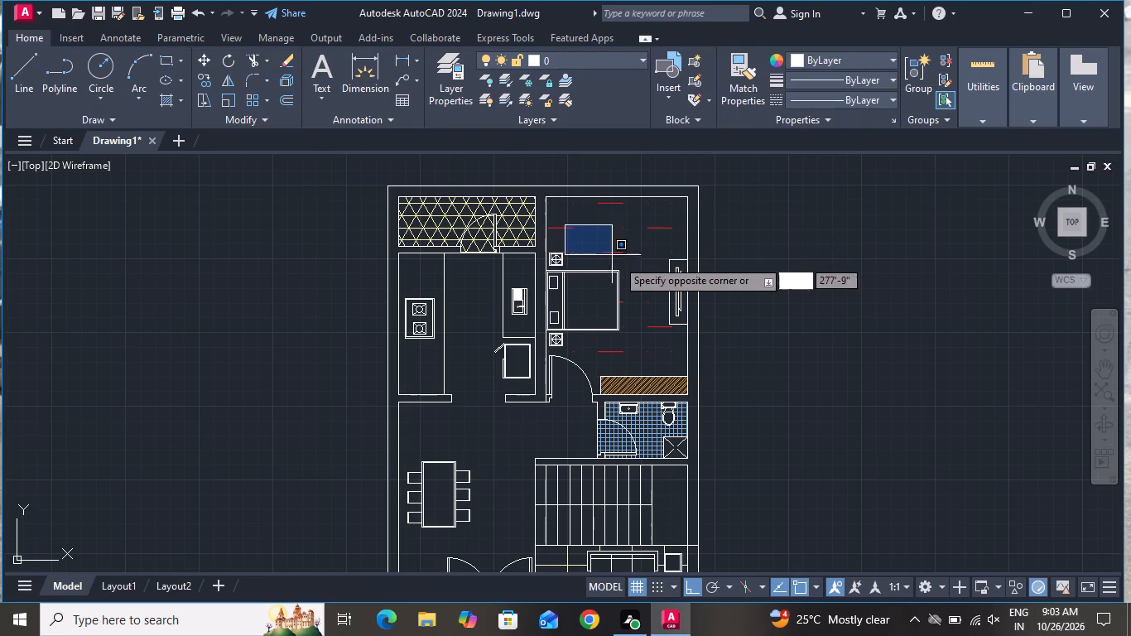
pyautogui.click(627, 259)
pyautogui.click(647, 224)
pyautogui.click(612, 255)
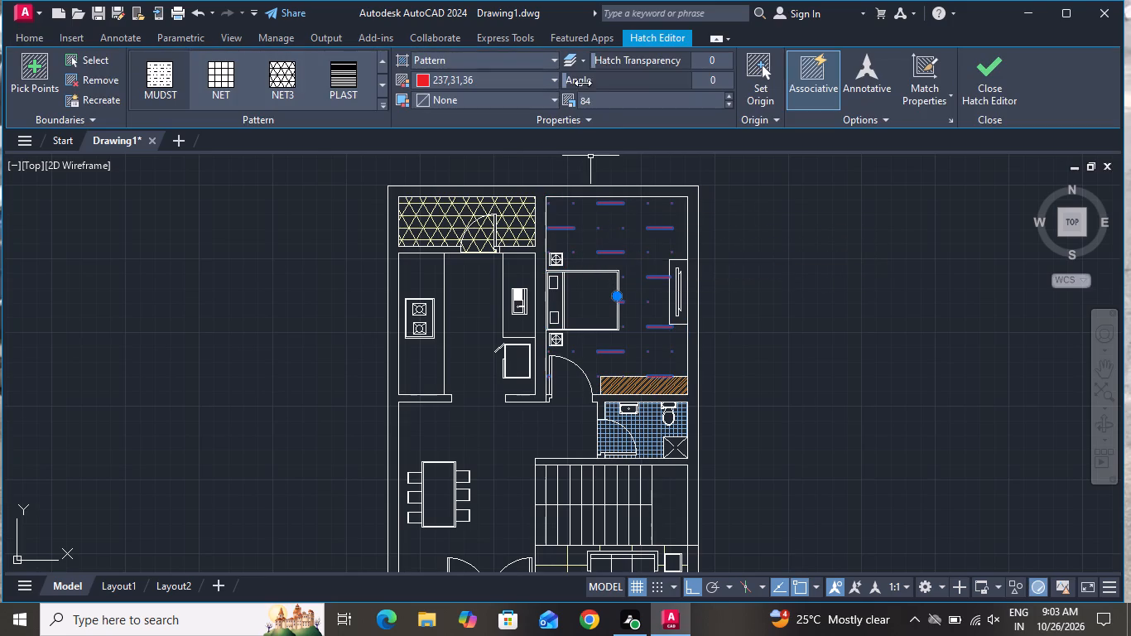
pyautogui.click(731, 95)
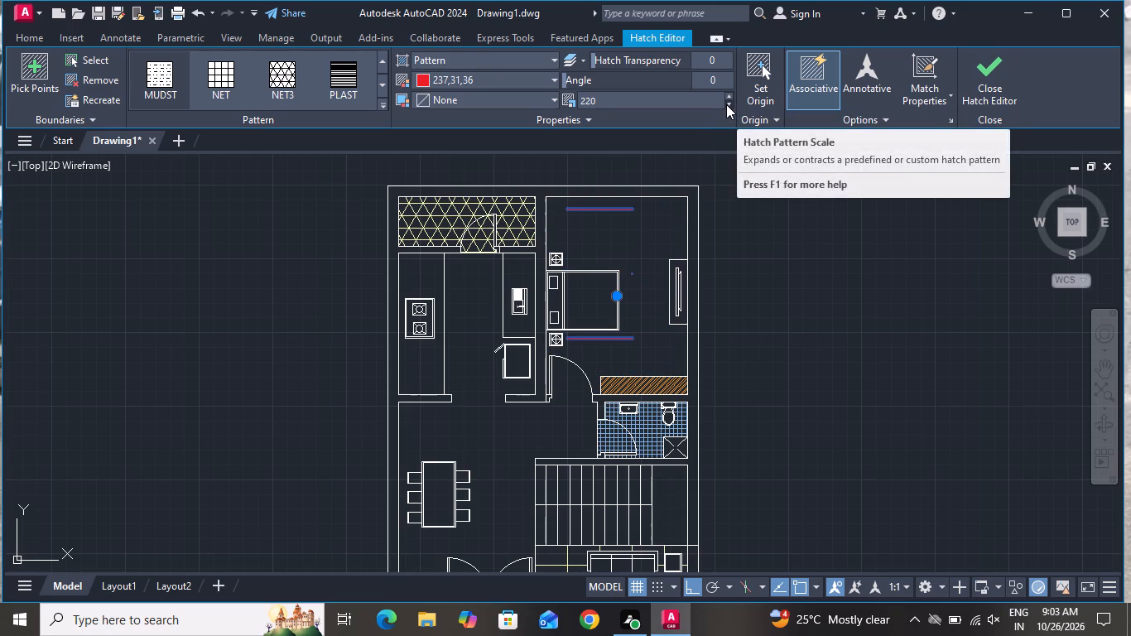
pyautogui.click(726, 104)
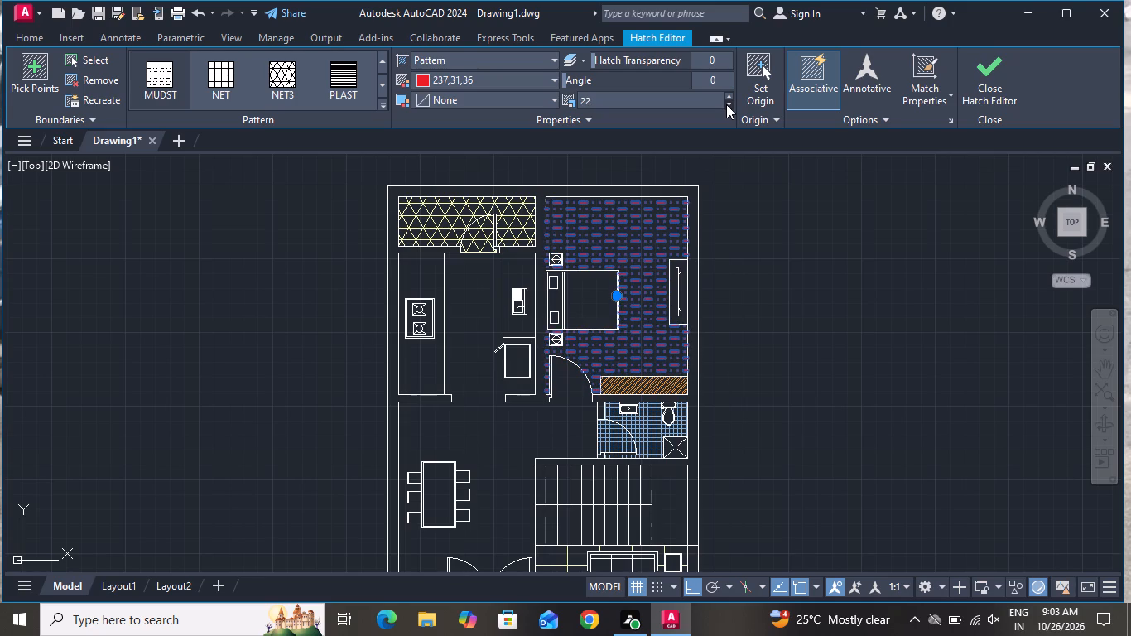
pyautogui.click(455, 79)
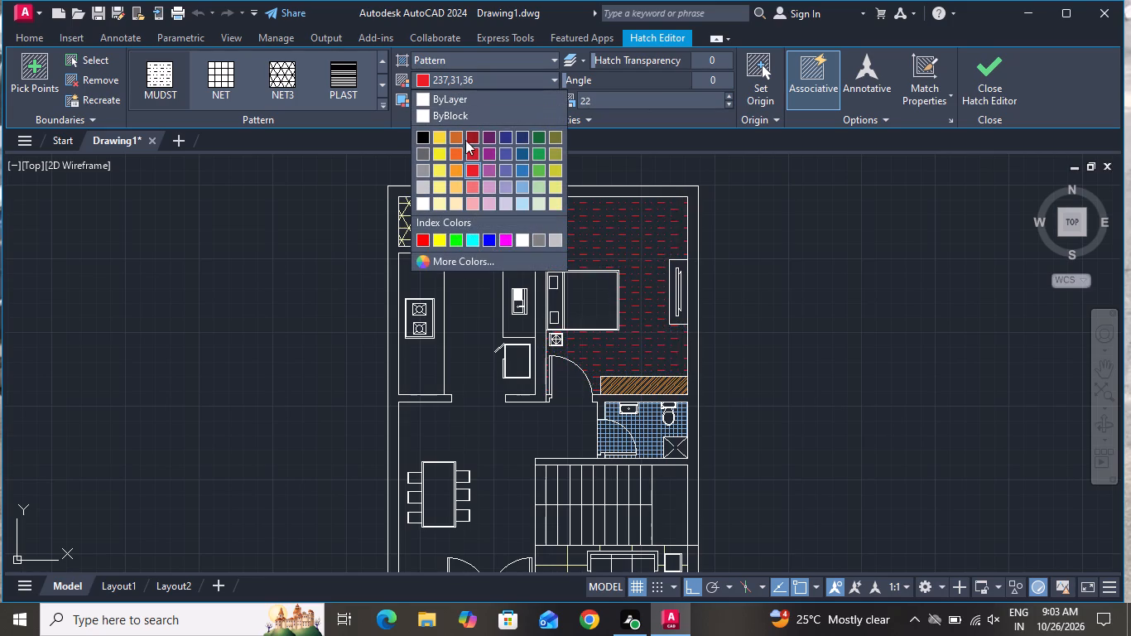
pyautogui.click(488, 156)
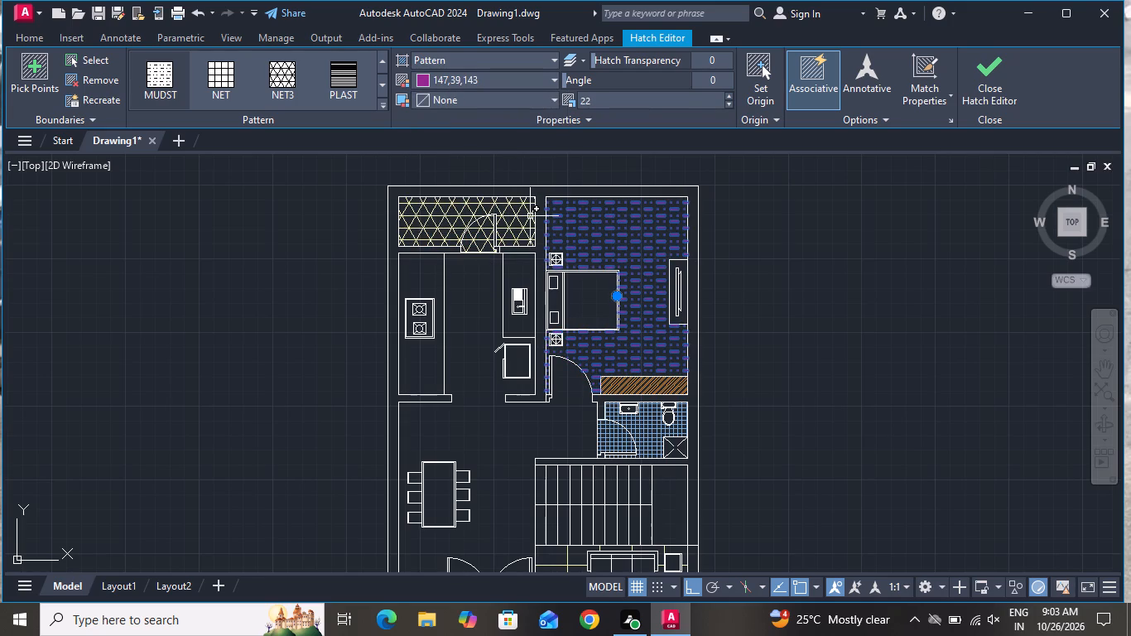
# Hatch the kitchen aisle and dining floor with the MUDST pattern in colour 169,83,160.
pyautogui.press('Escape')
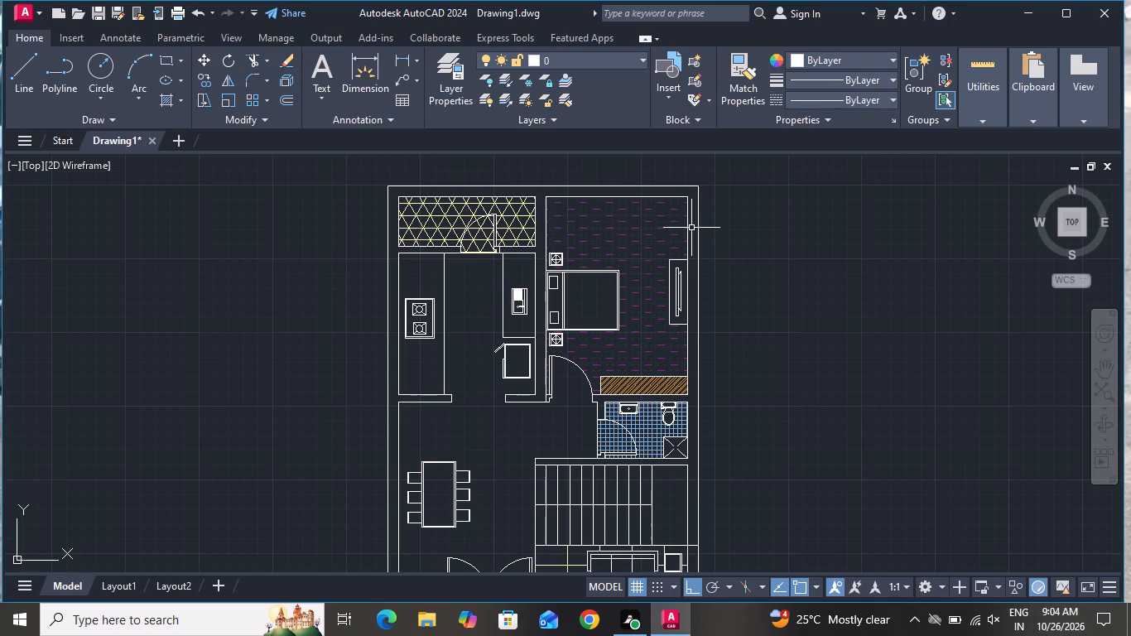
pyautogui.scroll(2, 667, 264)
pyautogui.scroll(-1, 662, 264)
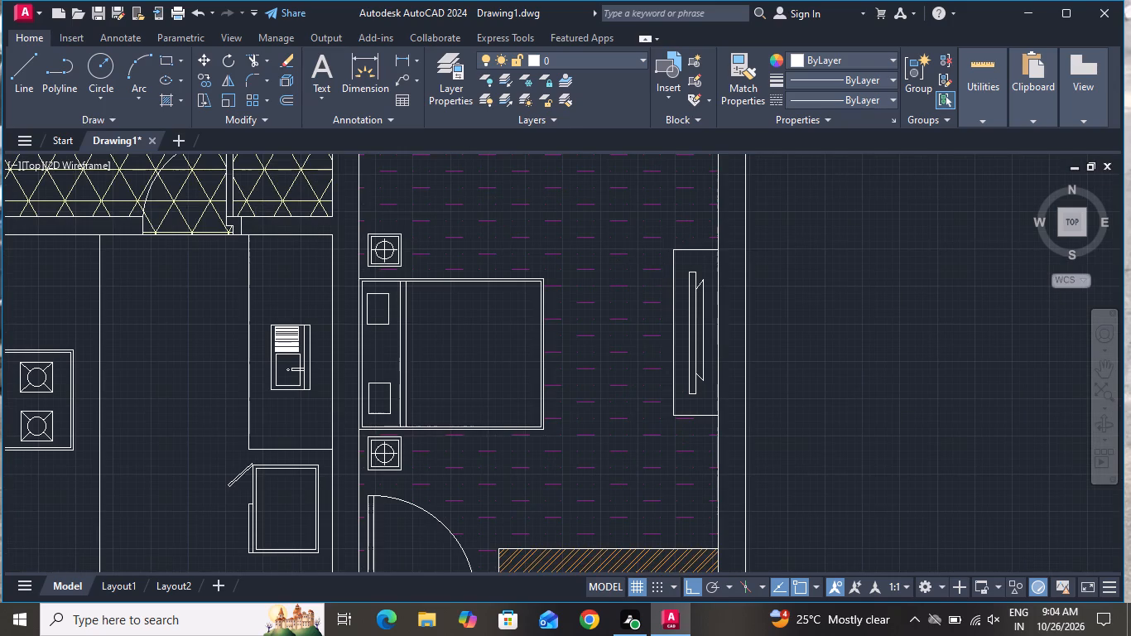
pyautogui.scroll(-1, 662, 264)
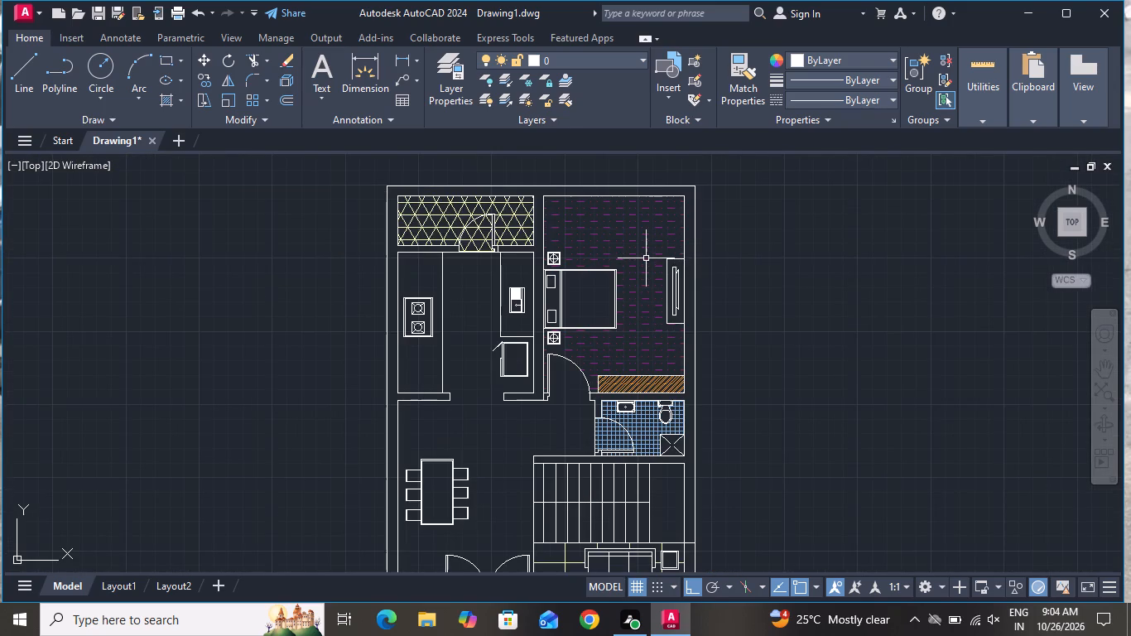
pyautogui.scroll(-1, 644, 258)
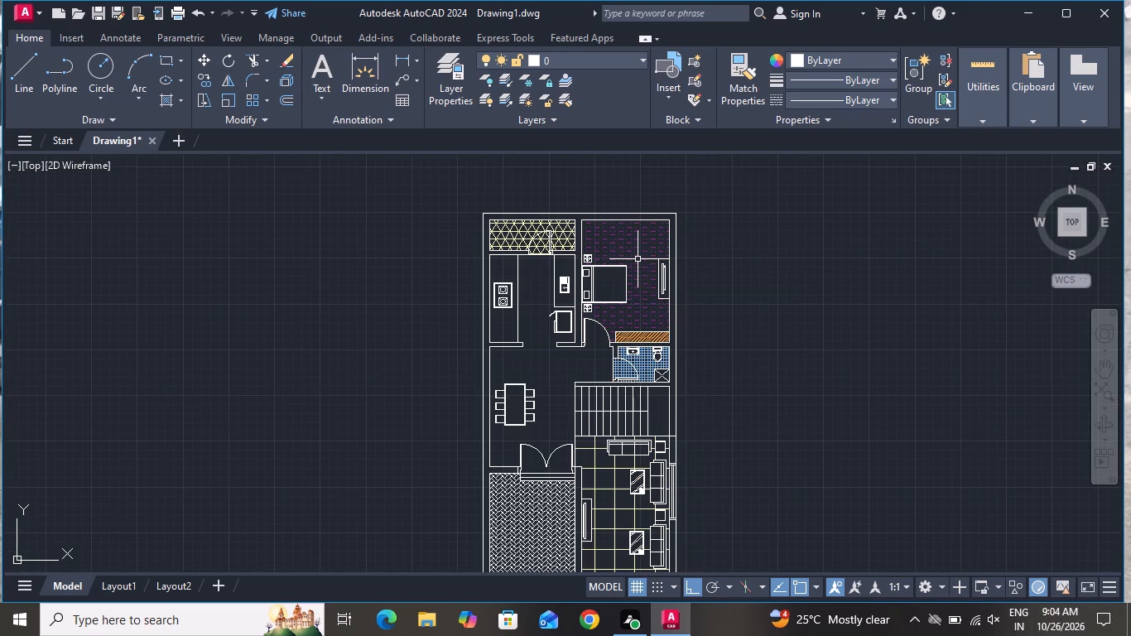
pyautogui.scroll(2, 537, 287)
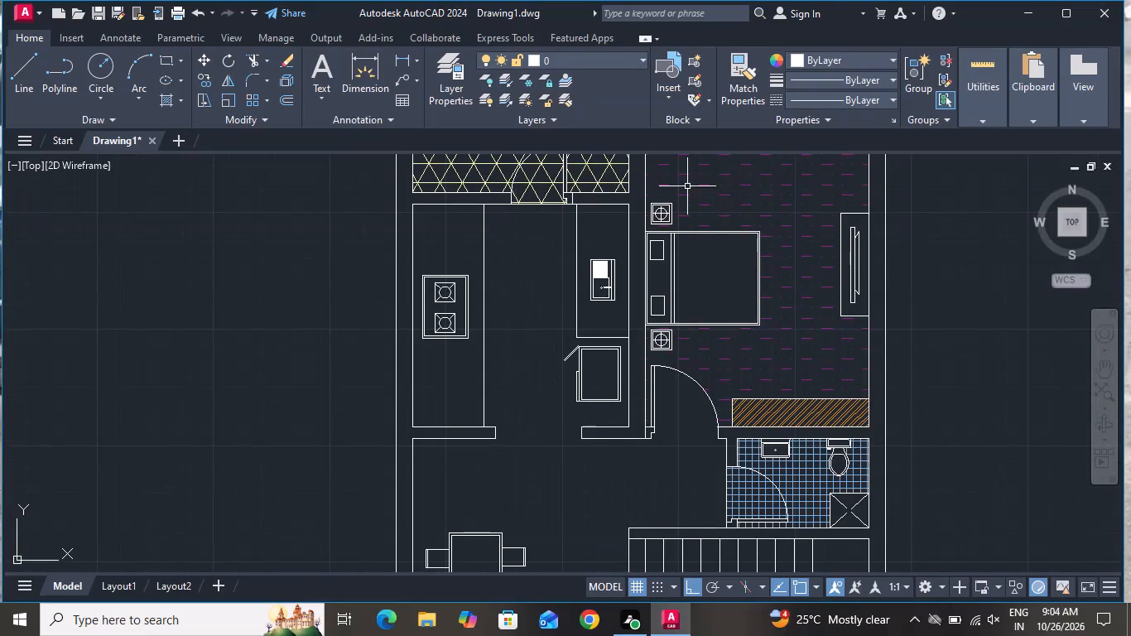
pyautogui.click(169, 99)
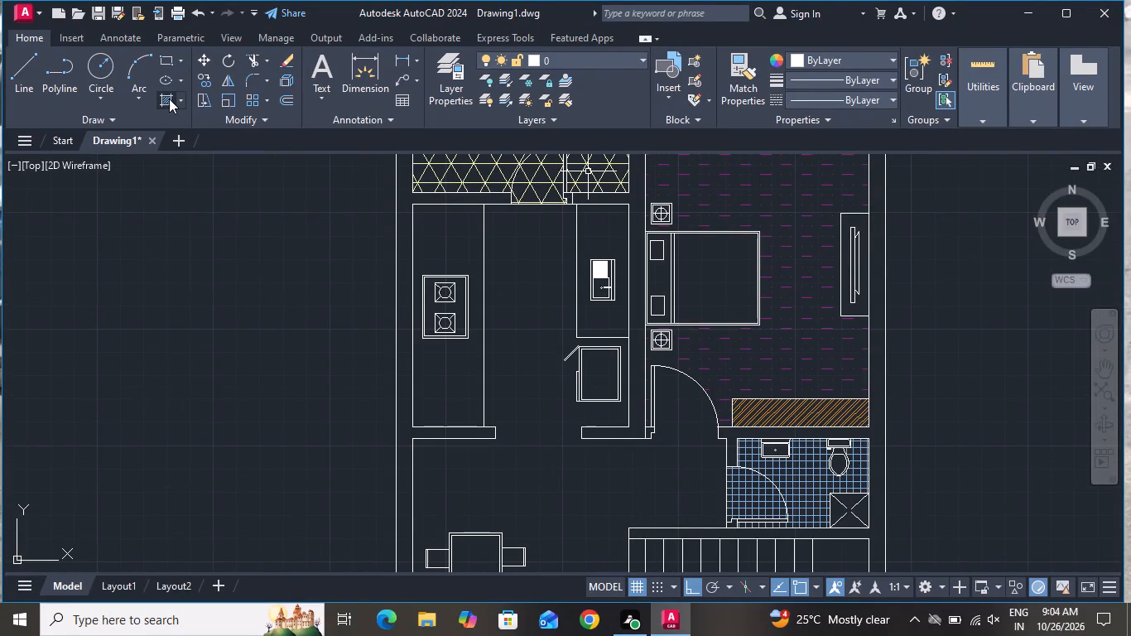
pyautogui.click(166, 76)
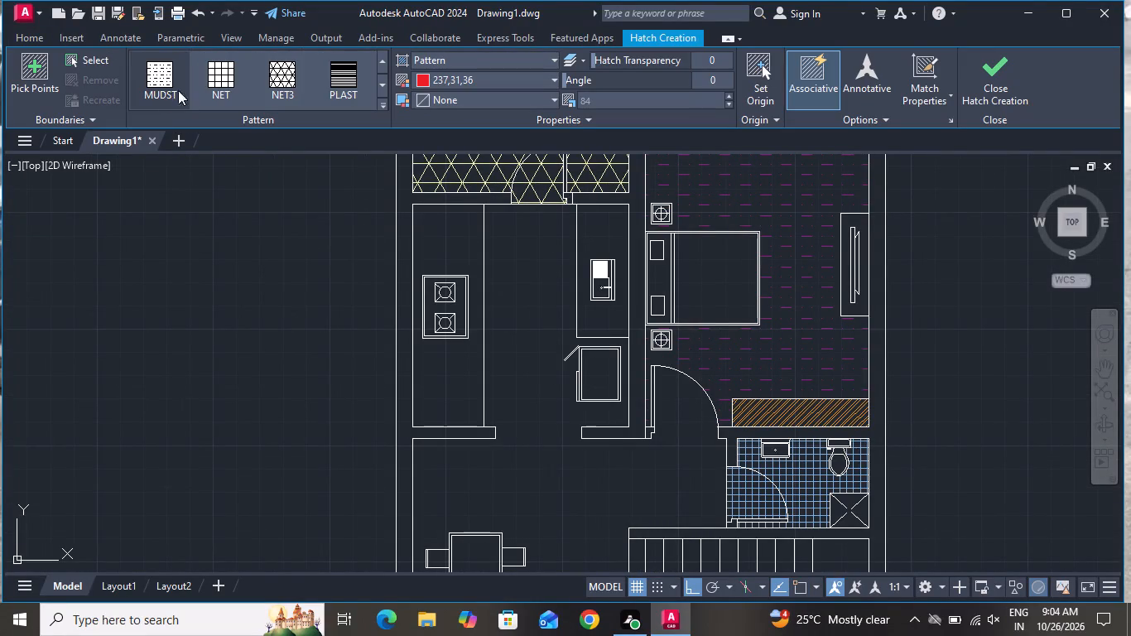
pyautogui.click(537, 307)
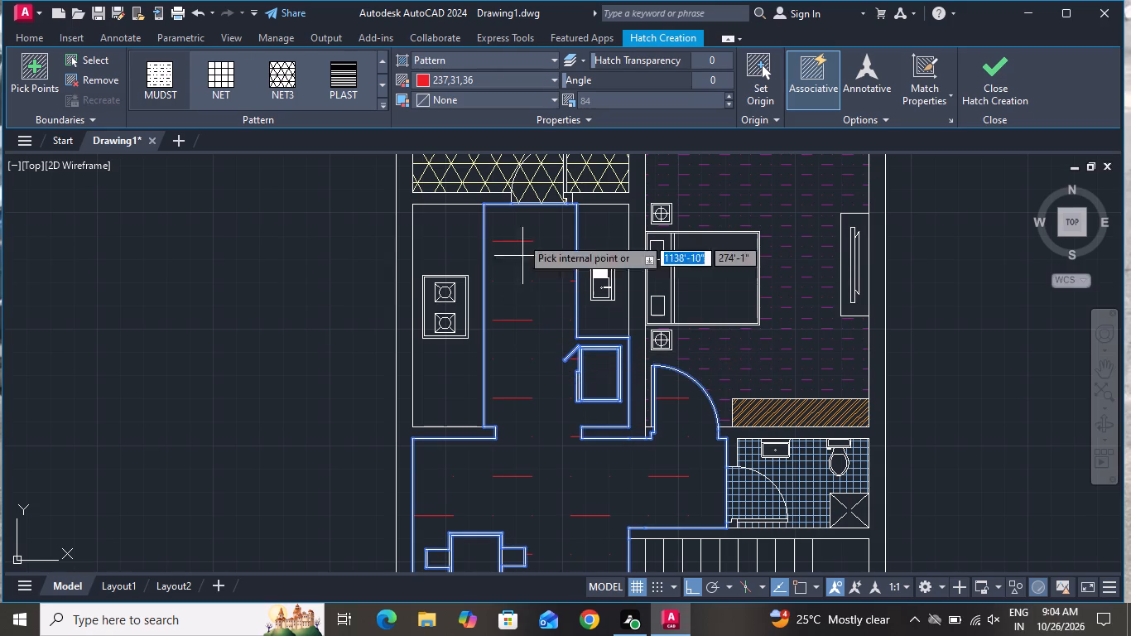
pyautogui.click(491, 75)
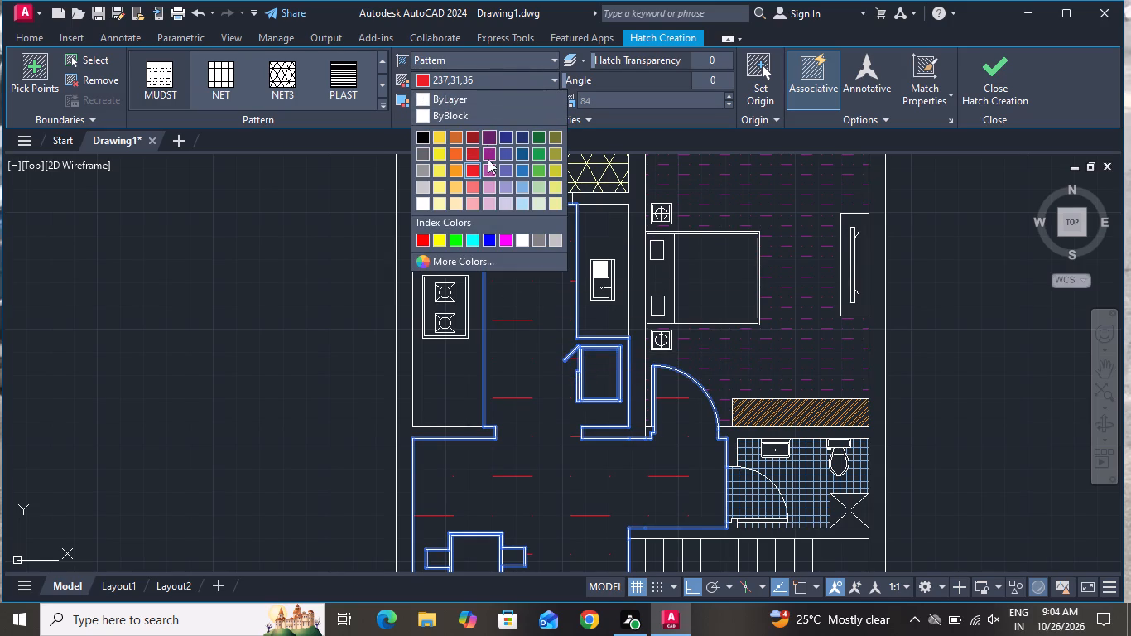
pyautogui.click(488, 171)
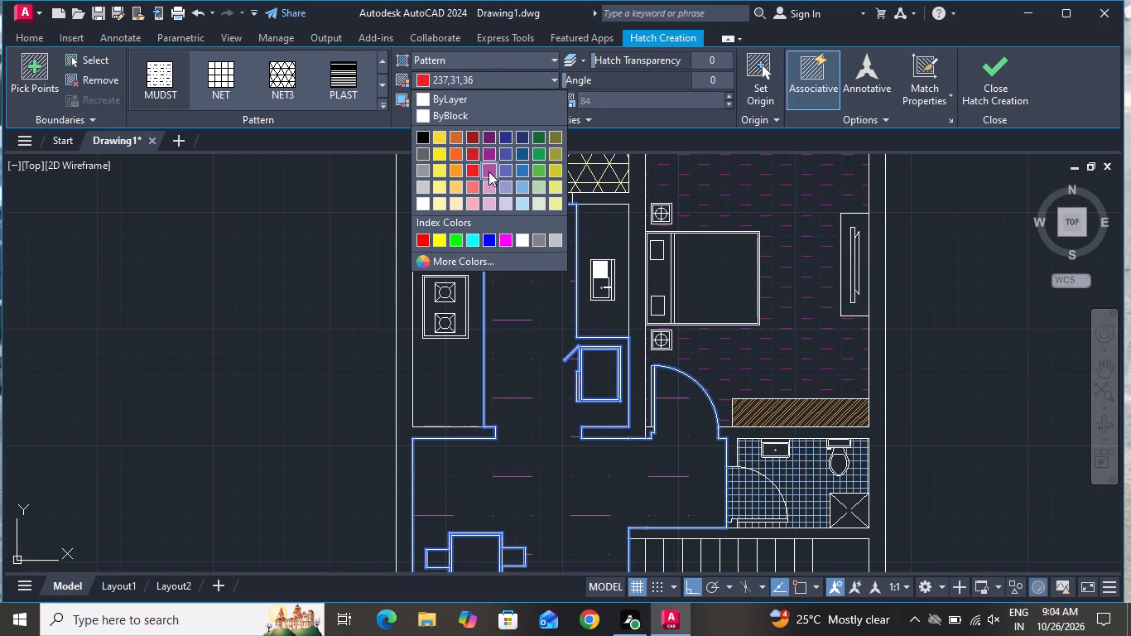
# Set the kitchen and dining floor hatch's pattern scale to 24.
pyautogui.scroll(-2, 547, 253)
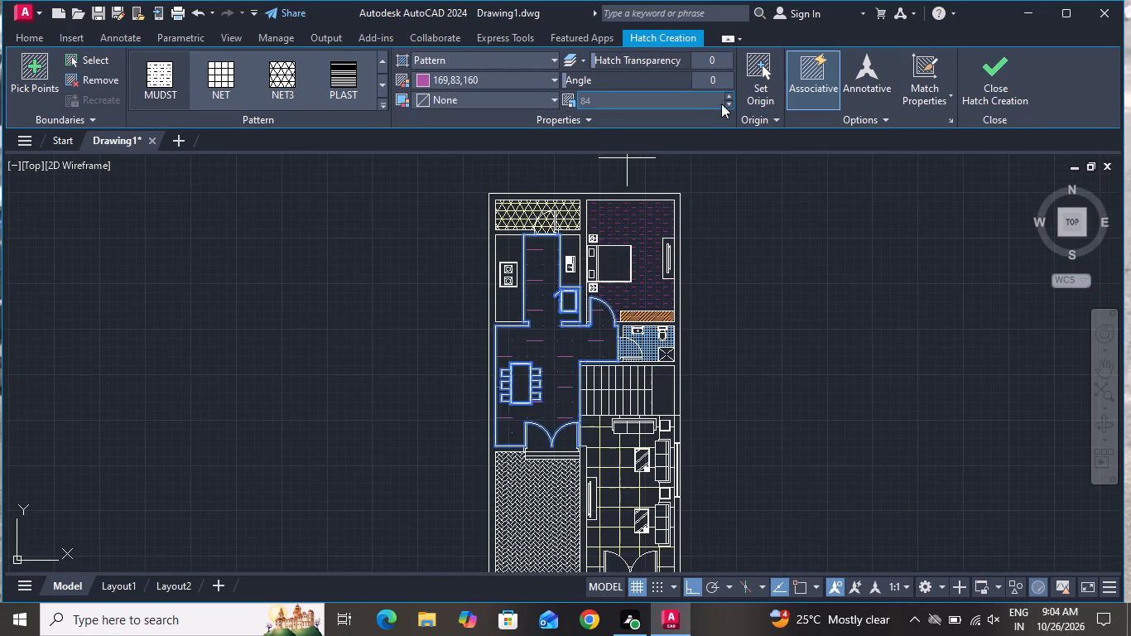
pyautogui.click(729, 103)
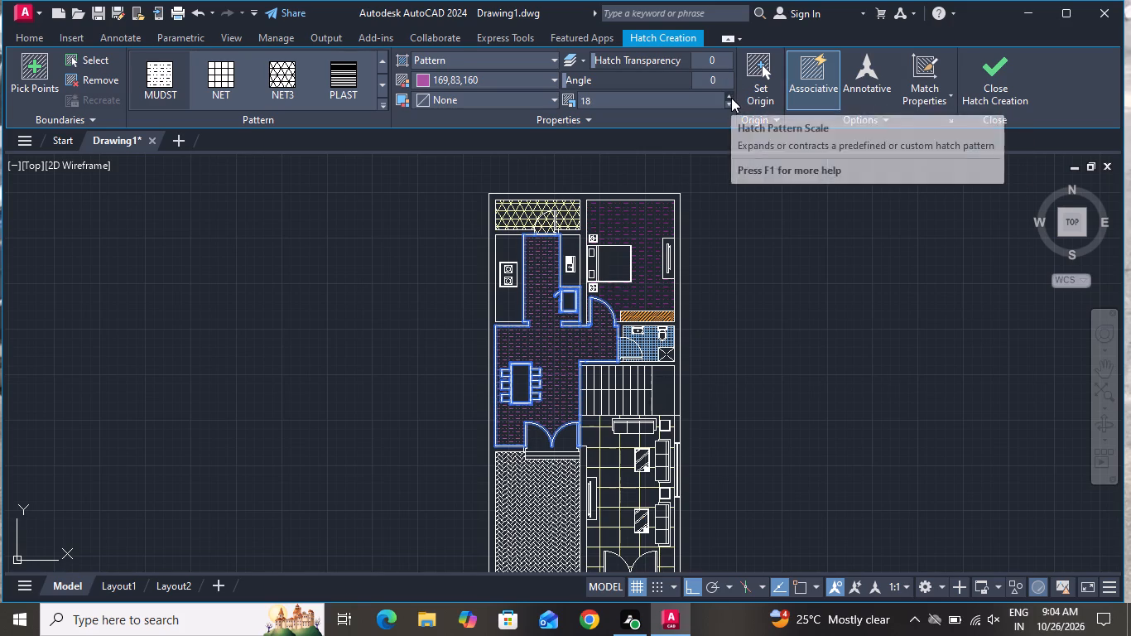
pyautogui.click(731, 96)
pyautogui.tripleClick(731, 96)
pyautogui.click(731, 96)
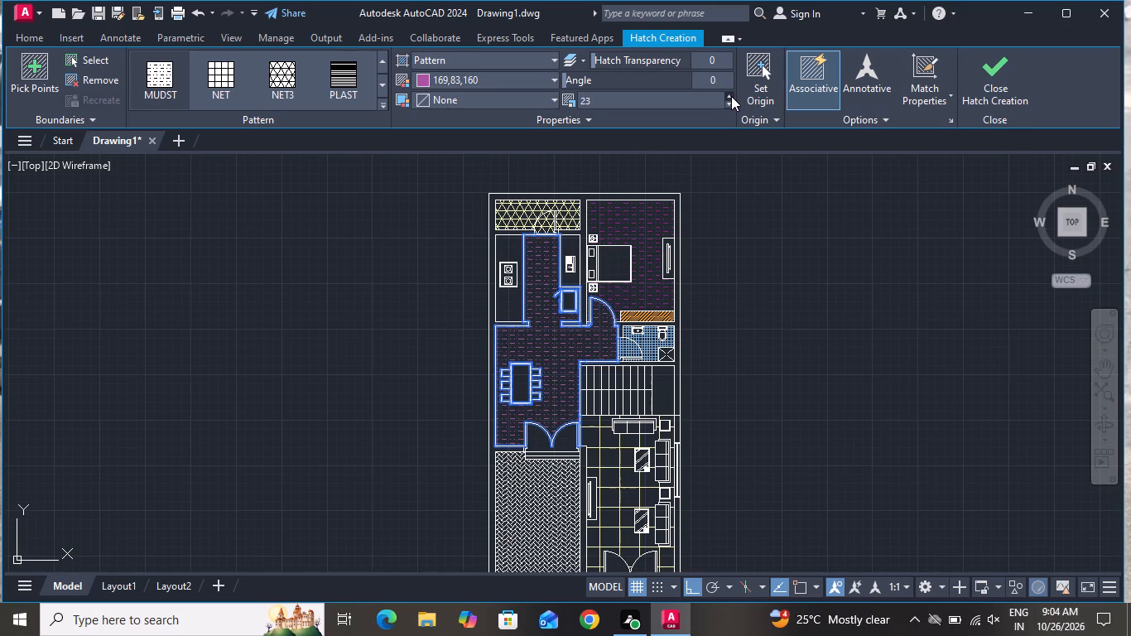
pyautogui.click(731, 96)
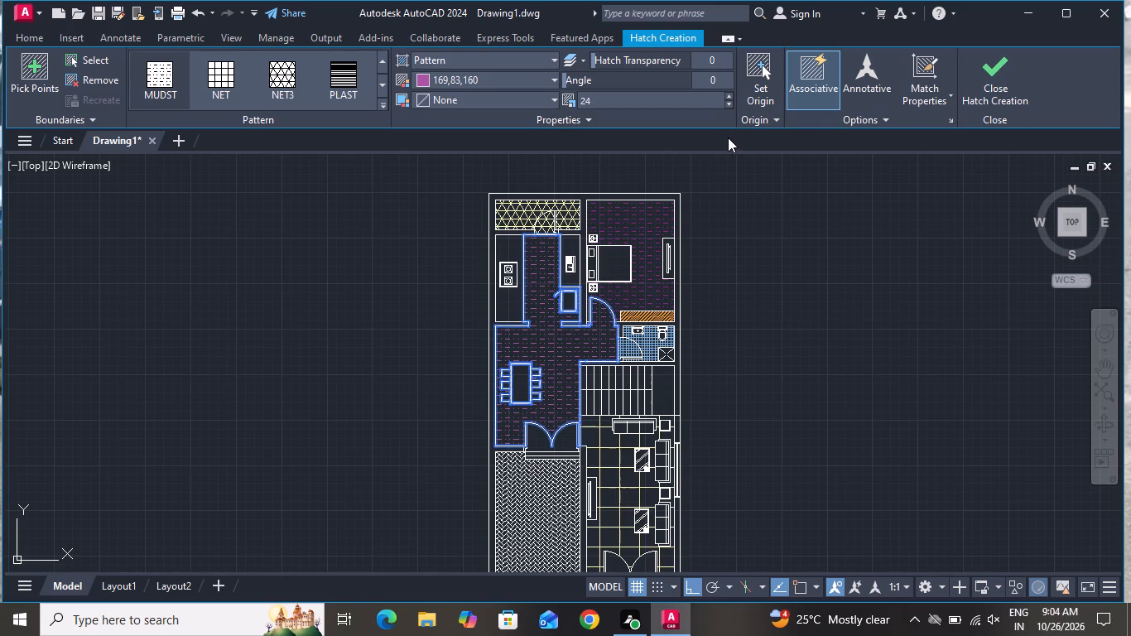
pyautogui.rightClick(777, 236)
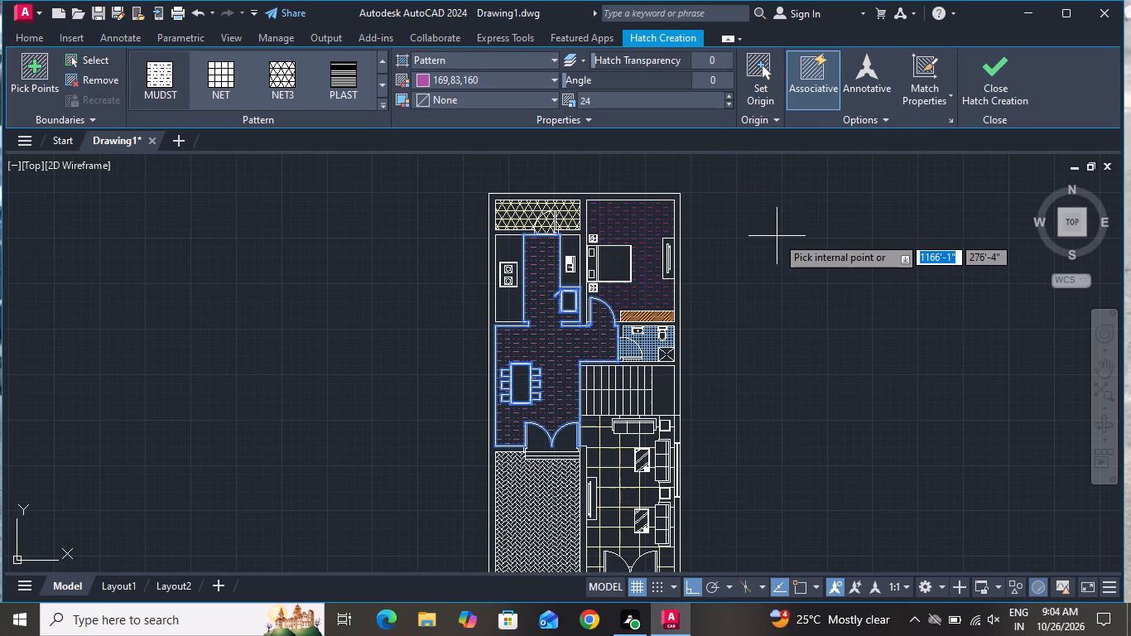
pyautogui.click(788, 260)
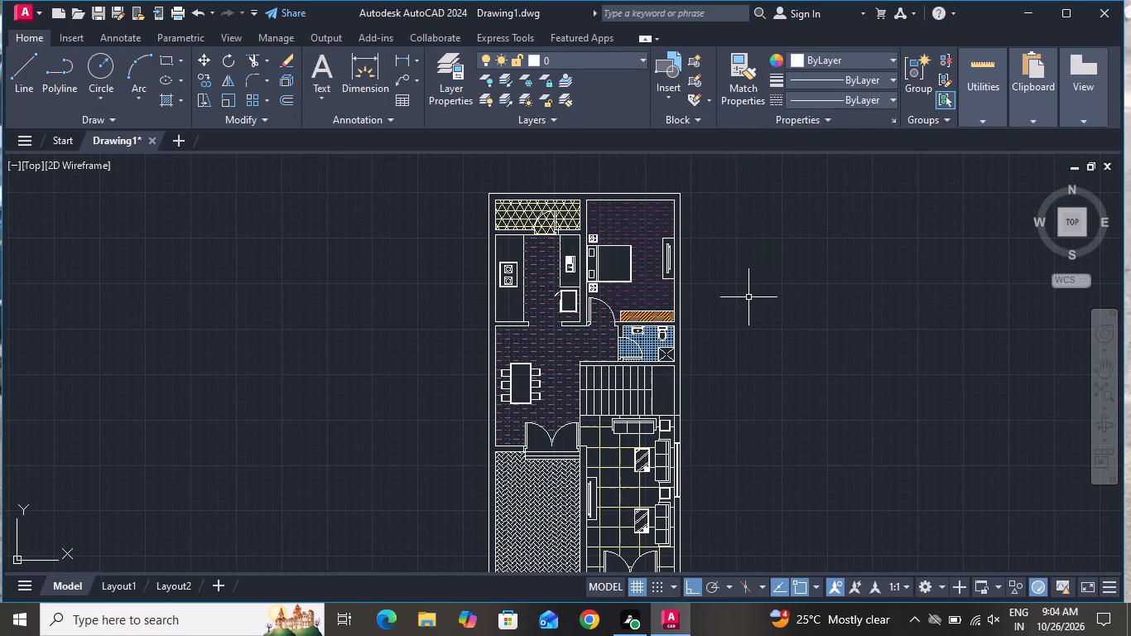
# Delete the pale yellow triangular hatch from the narrow wash area adjoining the kitchen.
pyautogui.scroll(-1, 678, 263)
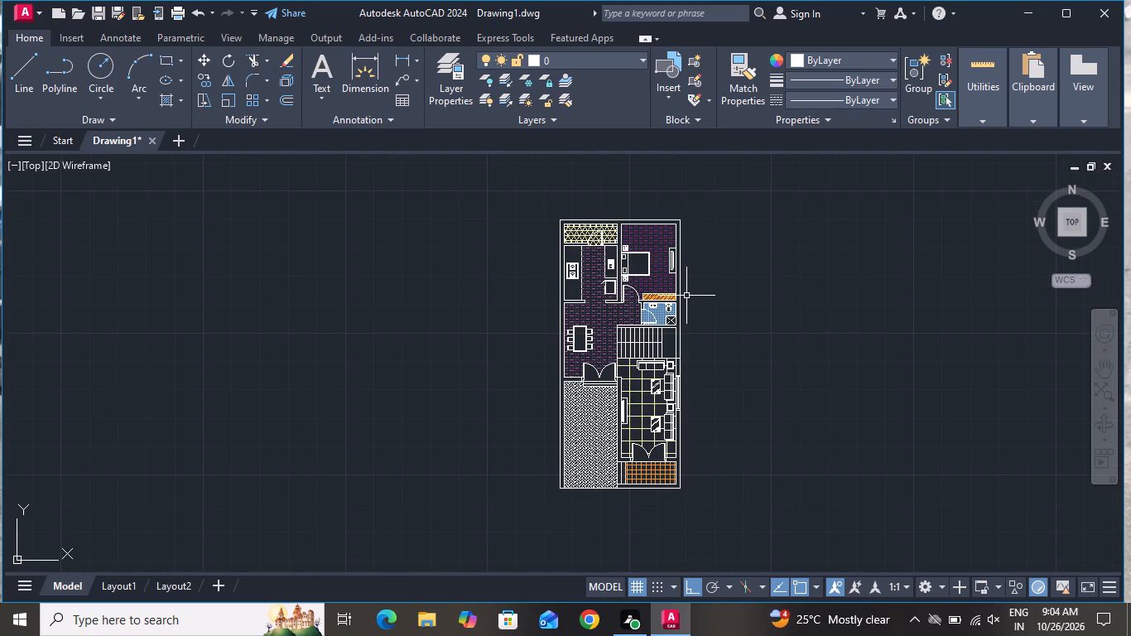
pyautogui.scroll(1, 648, 341)
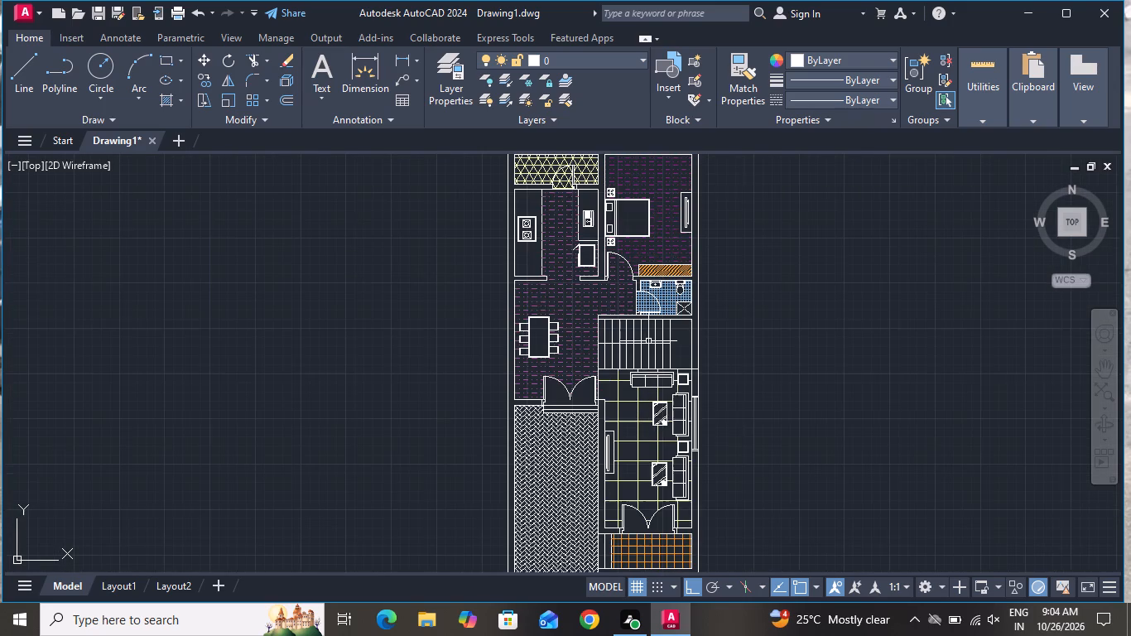
pyautogui.scroll(-1, 648, 341)
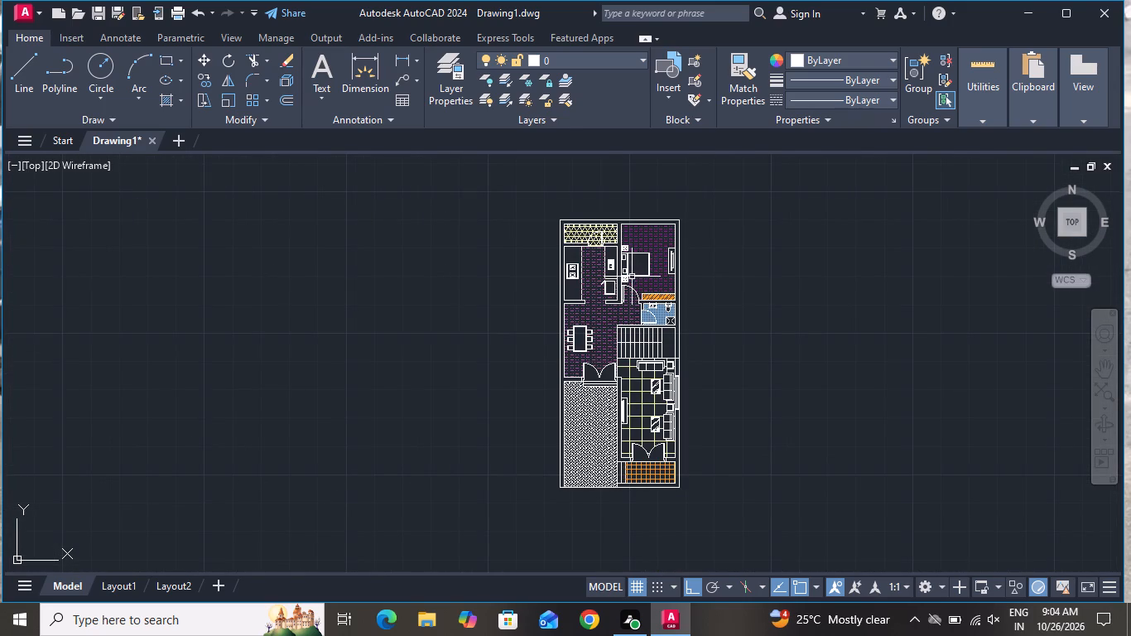
pyautogui.scroll(2, 579, 149)
pyautogui.scroll(4, 606, 234)
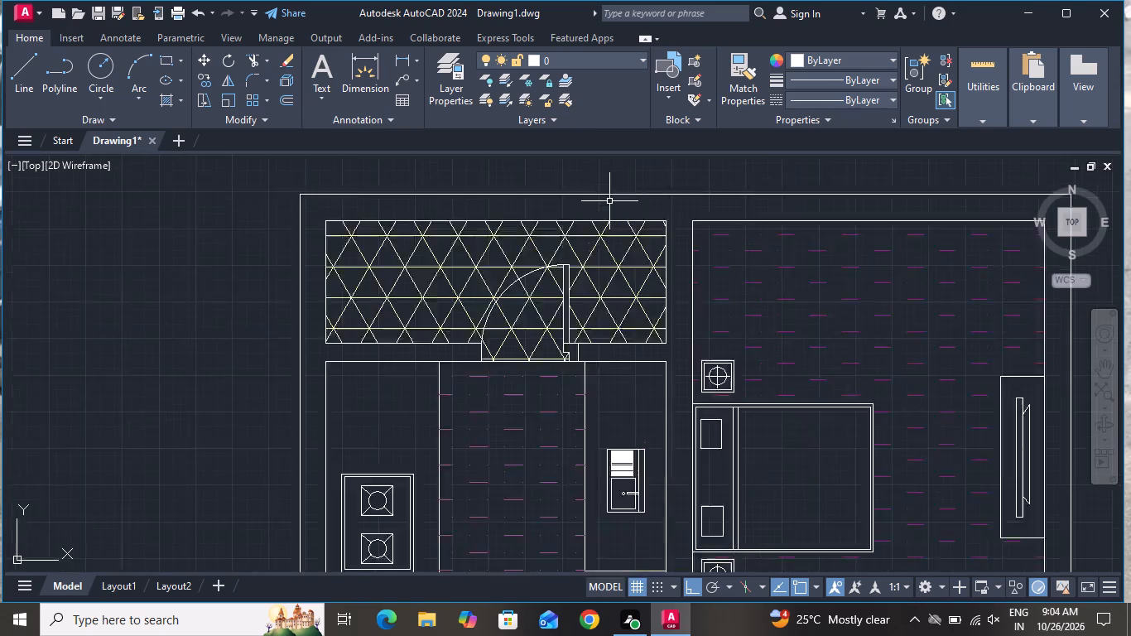
pyautogui.scroll(2, 609, 201)
pyautogui.click(465, 422)
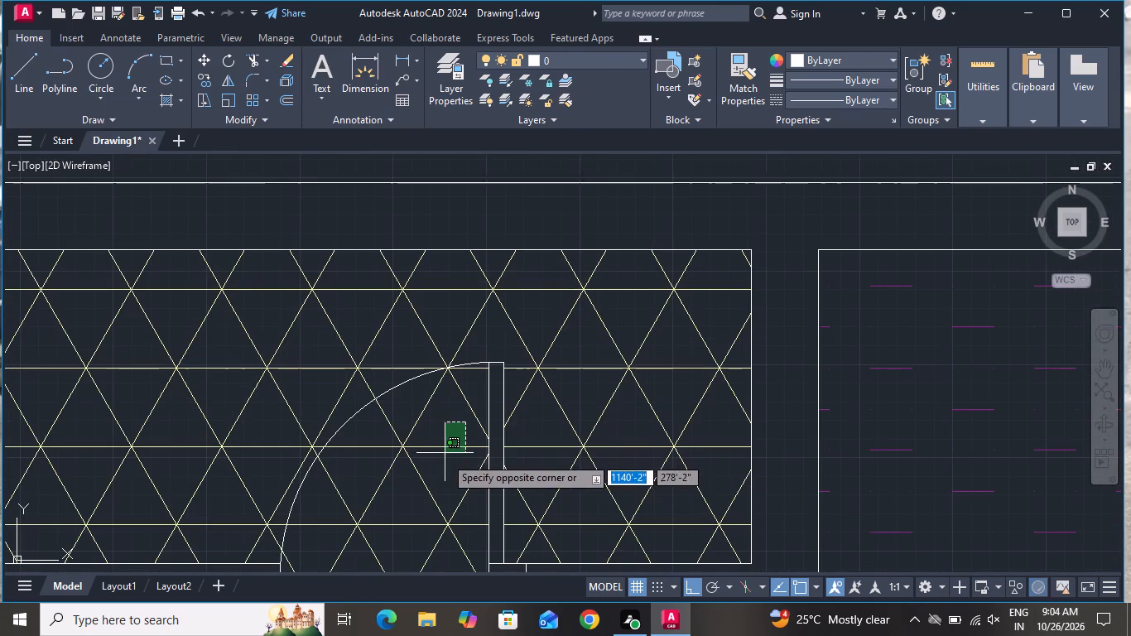
pyautogui.click(445, 457)
pyautogui.scroll(-2, 458, 381)
pyautogui.press('Delete')
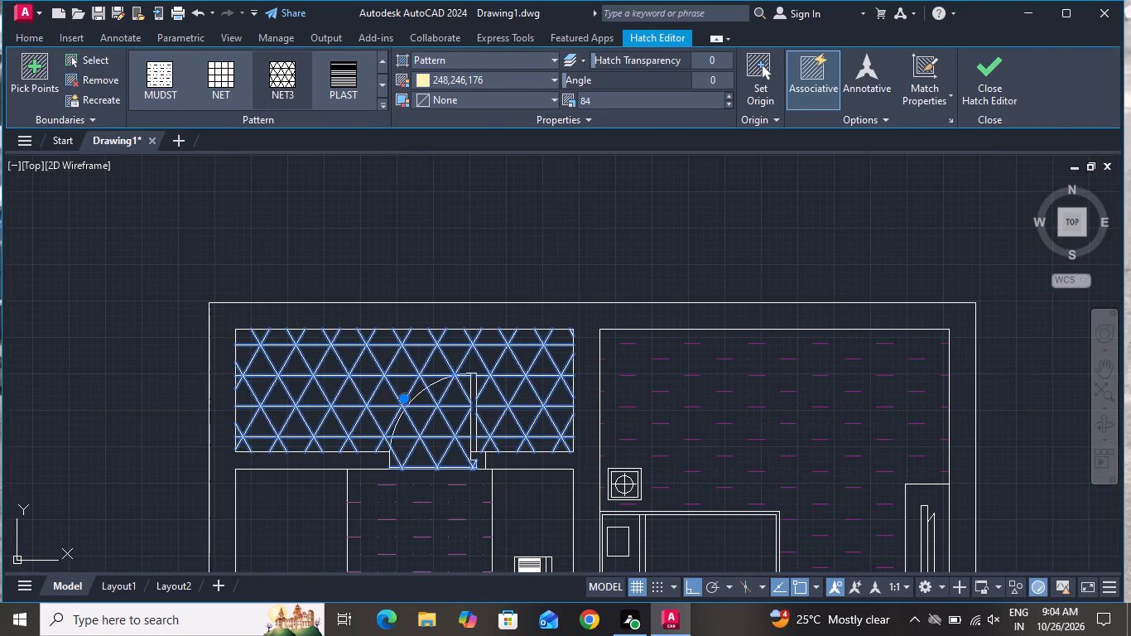
# Hatch the wash area floor with the MUDST pattern in colour 169,83,160 at scale 24.
pyautogui.scroll(-2, 474, 371)
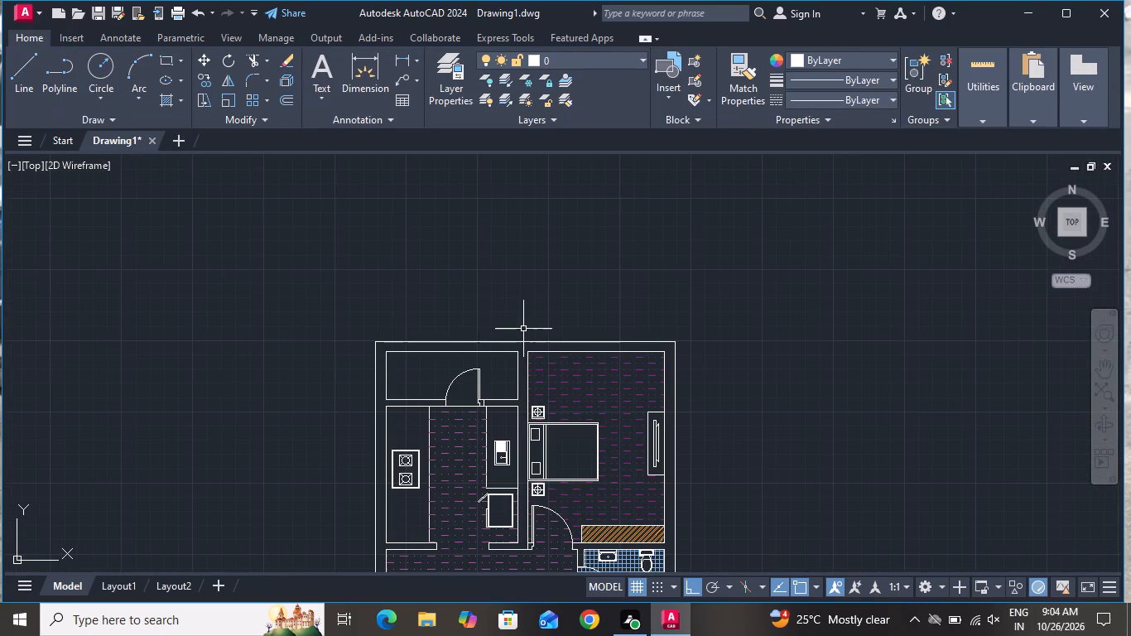
pyautogui.click(168, 108)
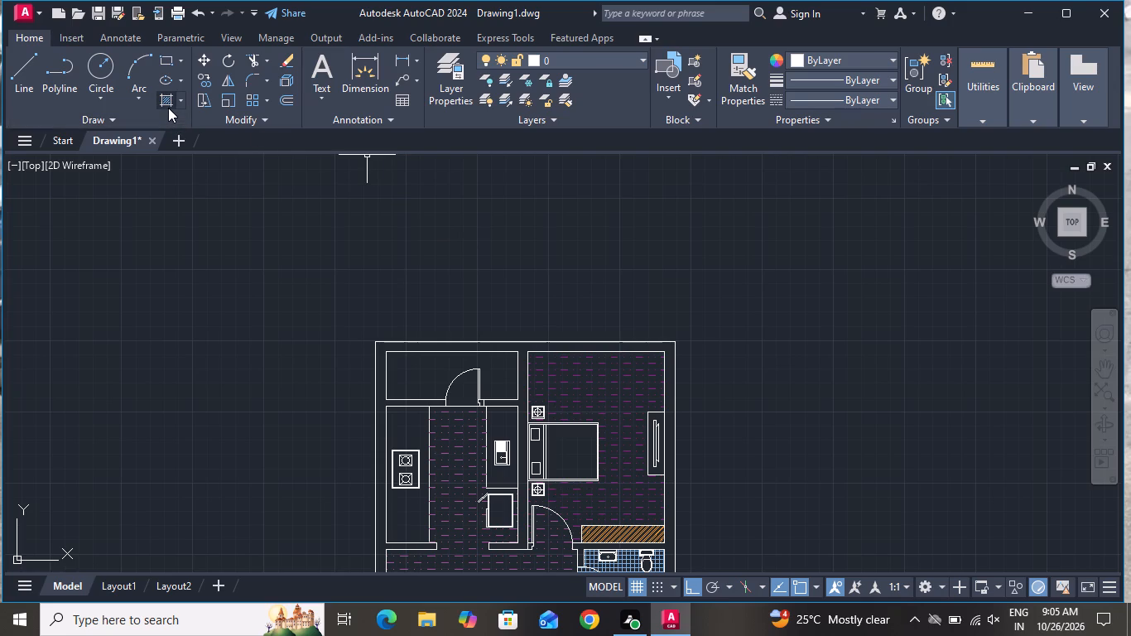
pyautogui.click(405, 385)
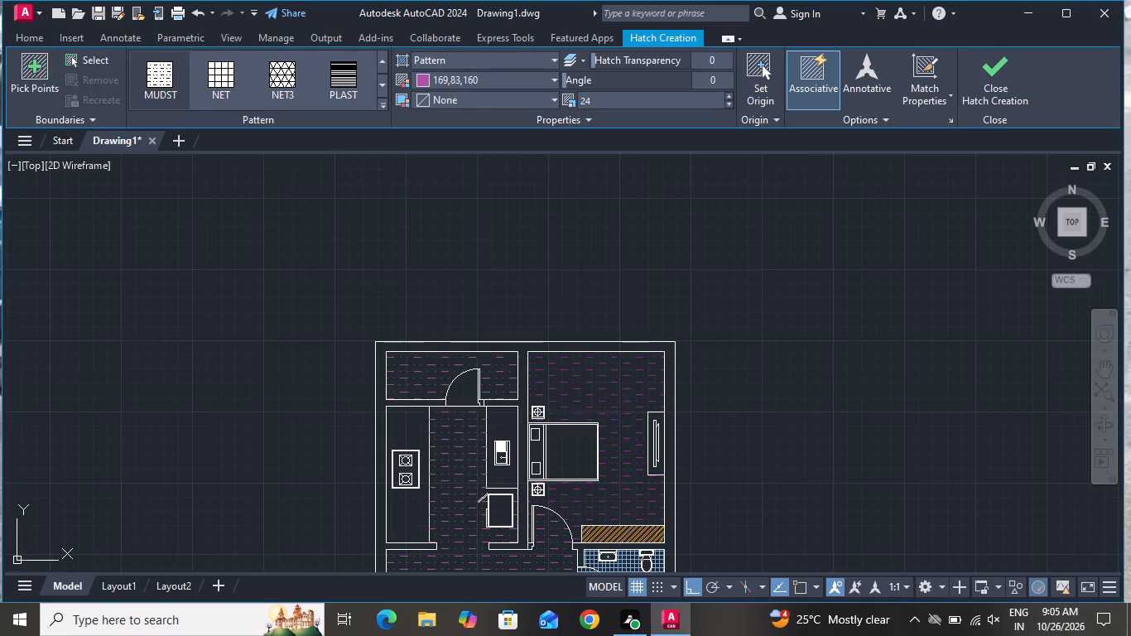
pyautogui.rightClick(426, 266)
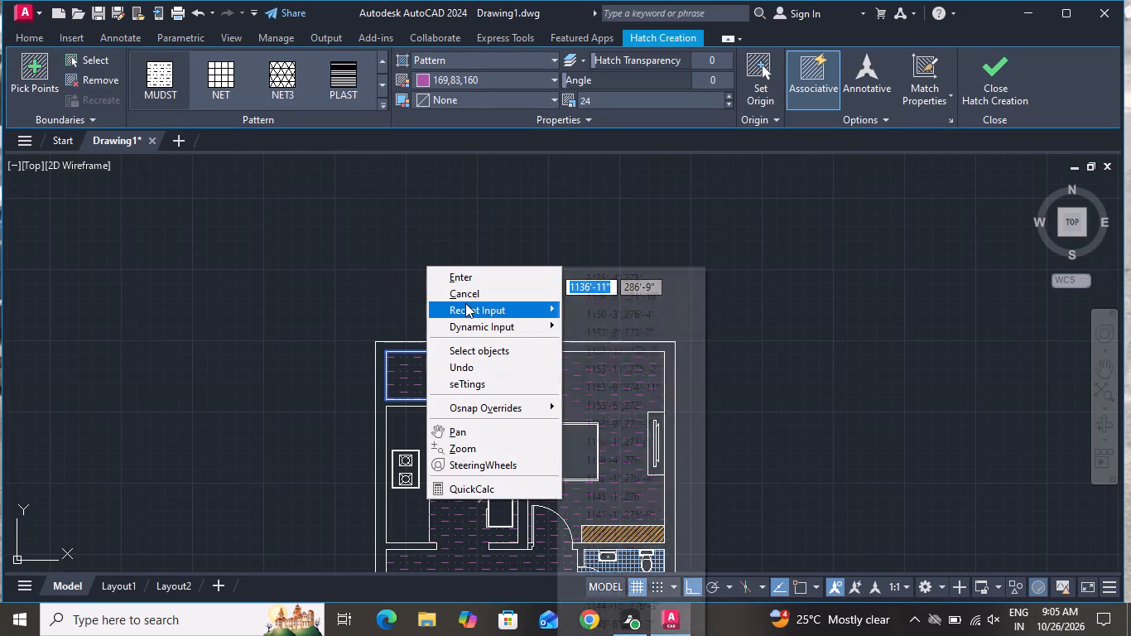
pyautogui.click(465, 295)
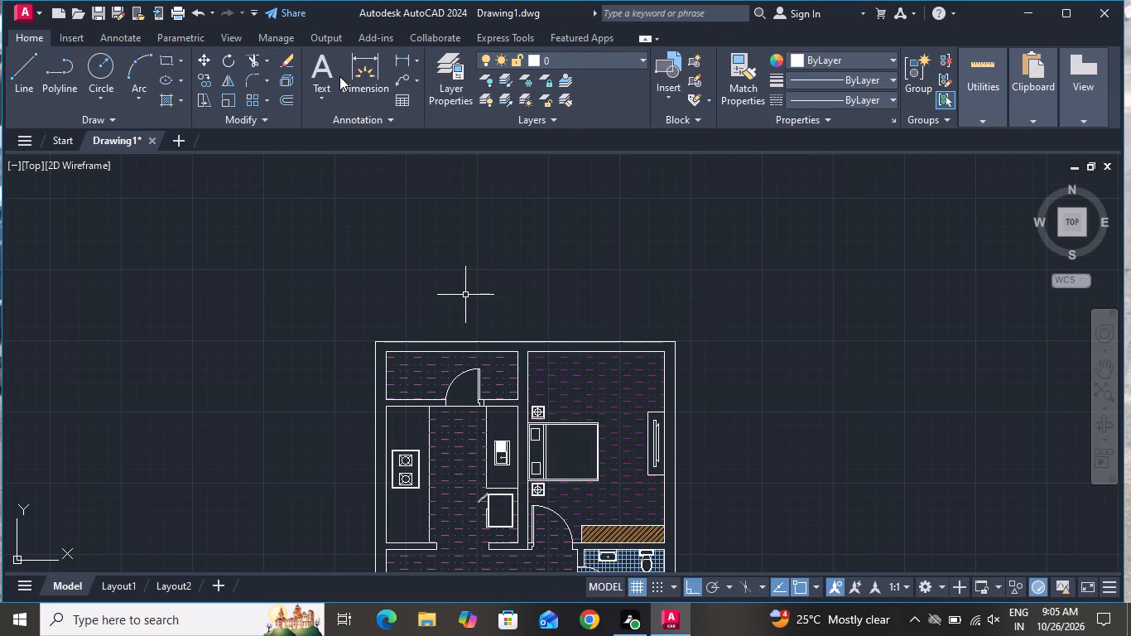
# Add a multiline text label reading "wash area" with "9'4"x3'5"" on the second line in the wash area.
pyautogui.click(331, 75)
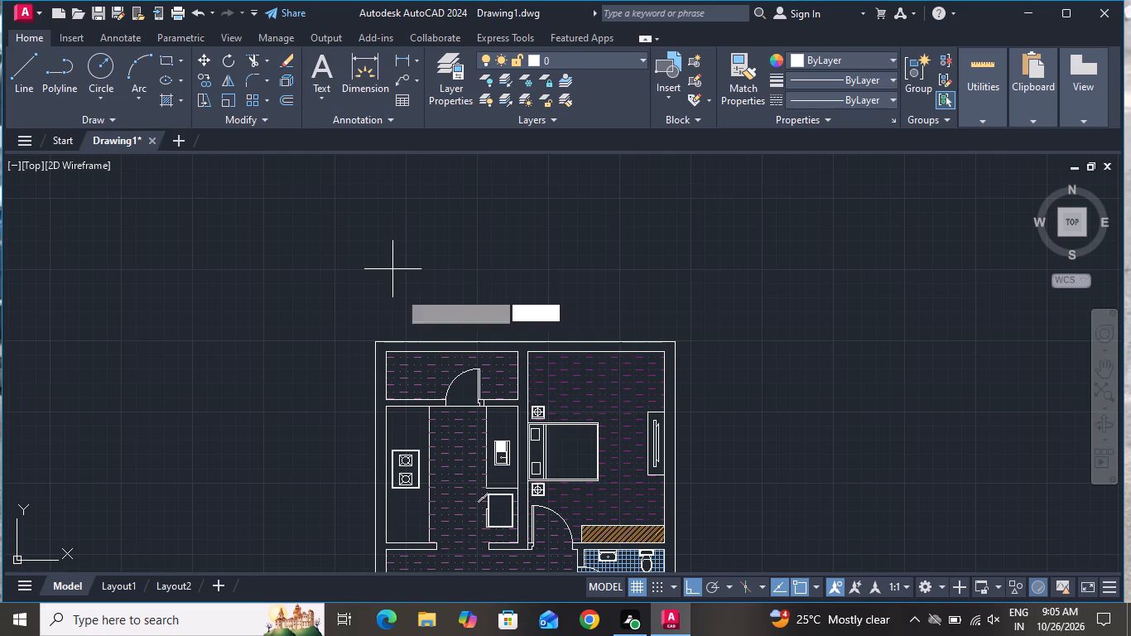
pyautogui.scroll(2, 418, 374)
pyautogui.click(416, 373)
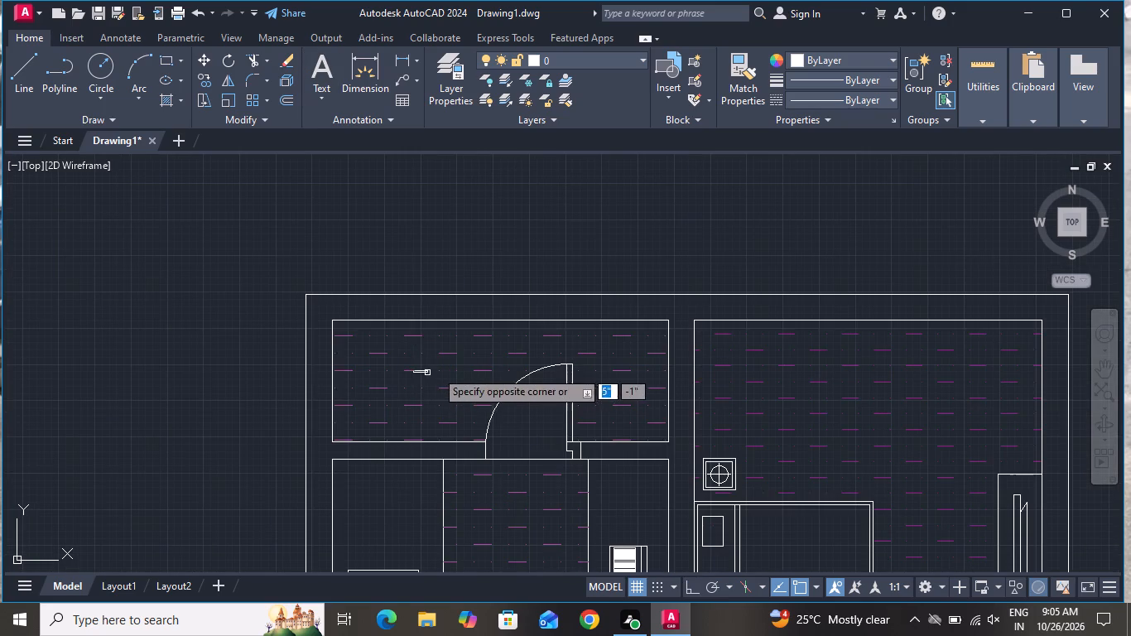
pyautogui.click(555, 350)
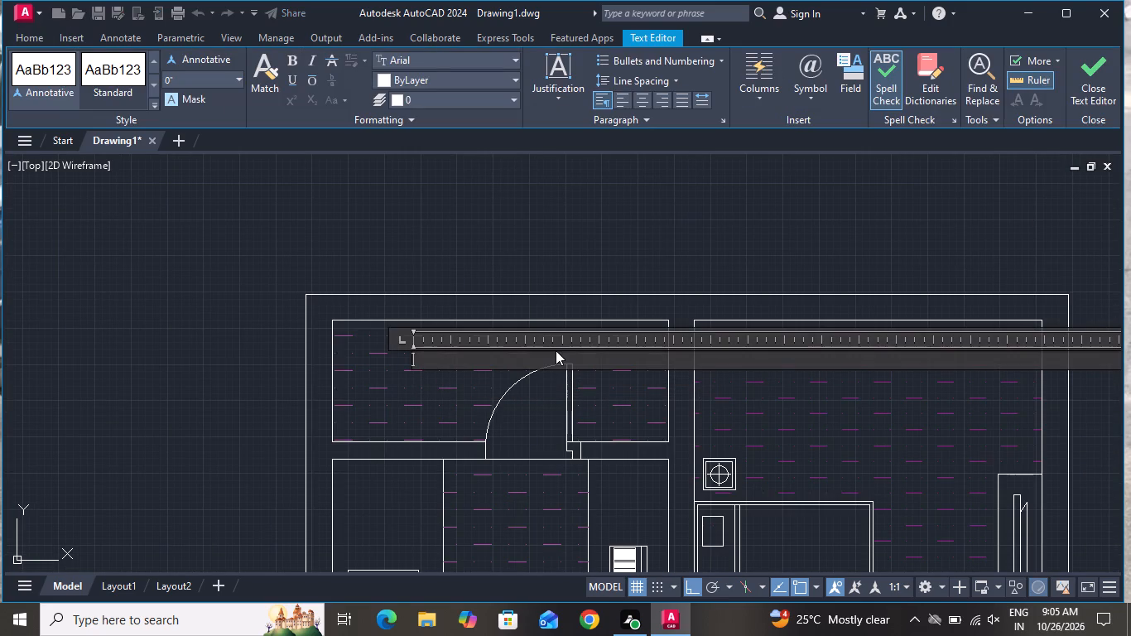
pyautogui.press('w')
pyautogui.write('as')
pyautogui.write('h')
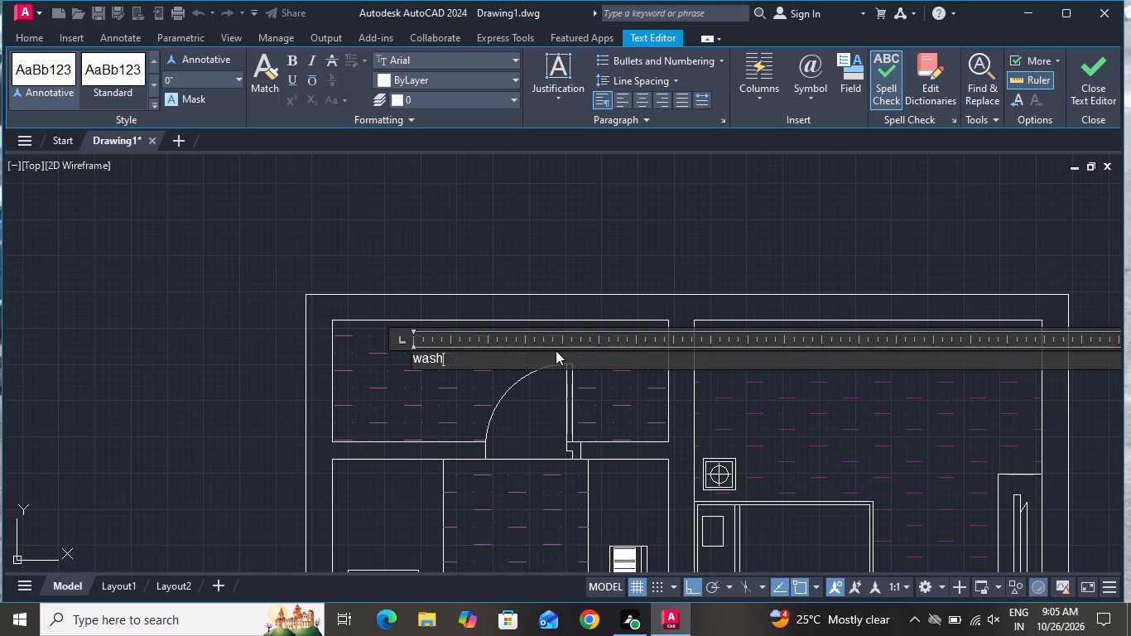
pyautogui.press('space')
pyautogui.write('area')
pyautogui.press('Return')
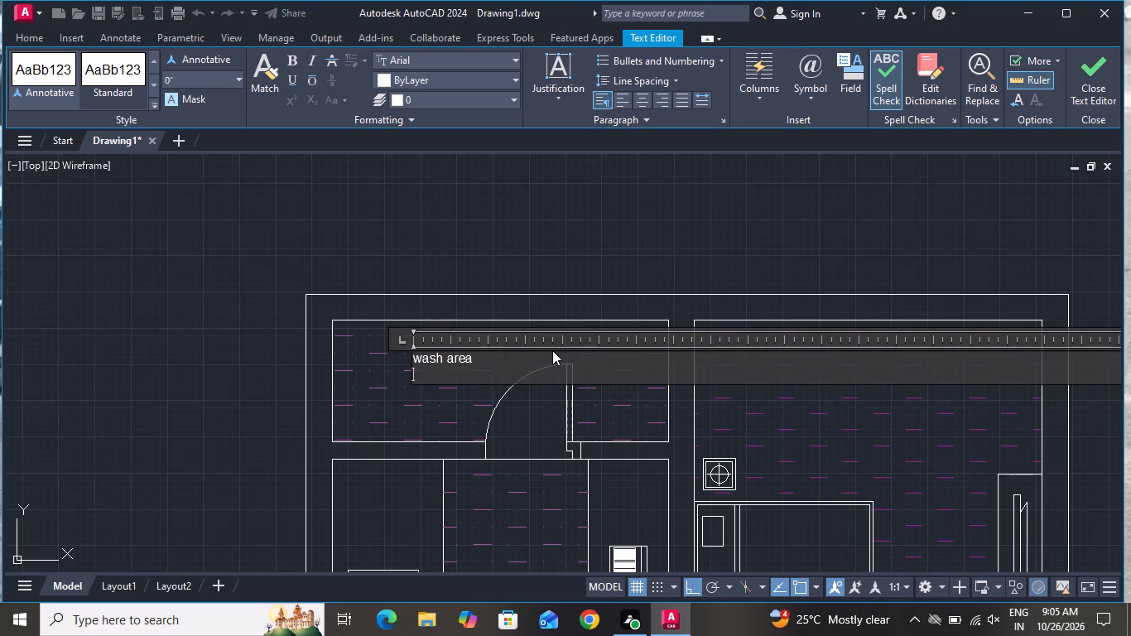
pyautogui.write("9'")
pyautogui.press('4')
pyautogui.hotkey('shift', '"')
pyautogui.press('x')
pyautogui.write("3'")
pyautogui.press('5')
pyautogui.hotkey('shift', '"')
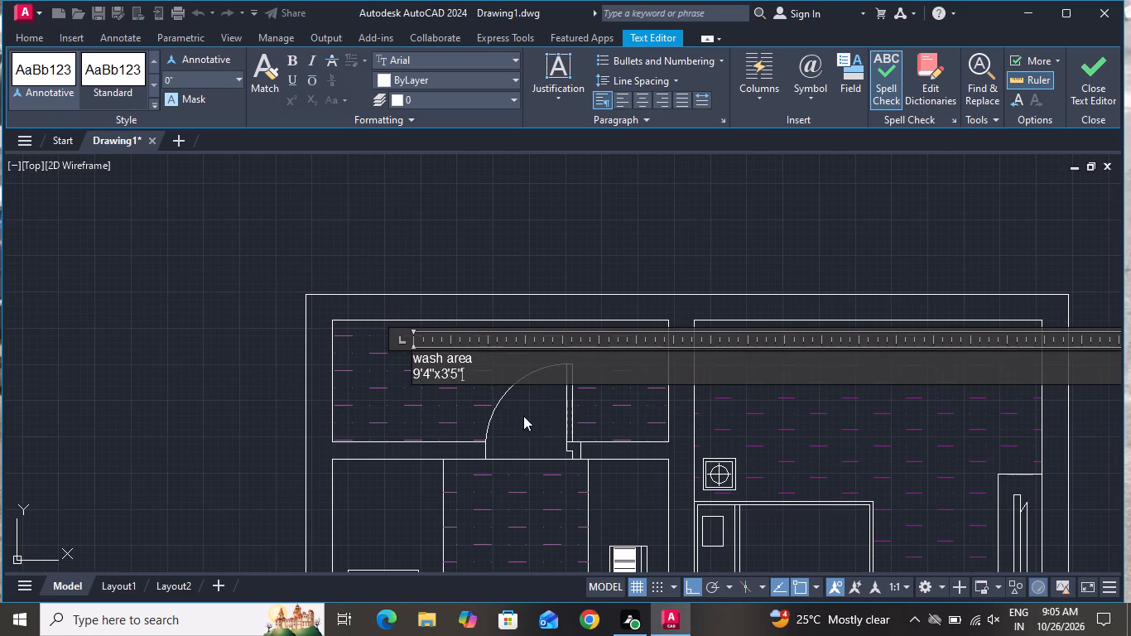
pyautogui.click(523, 416)
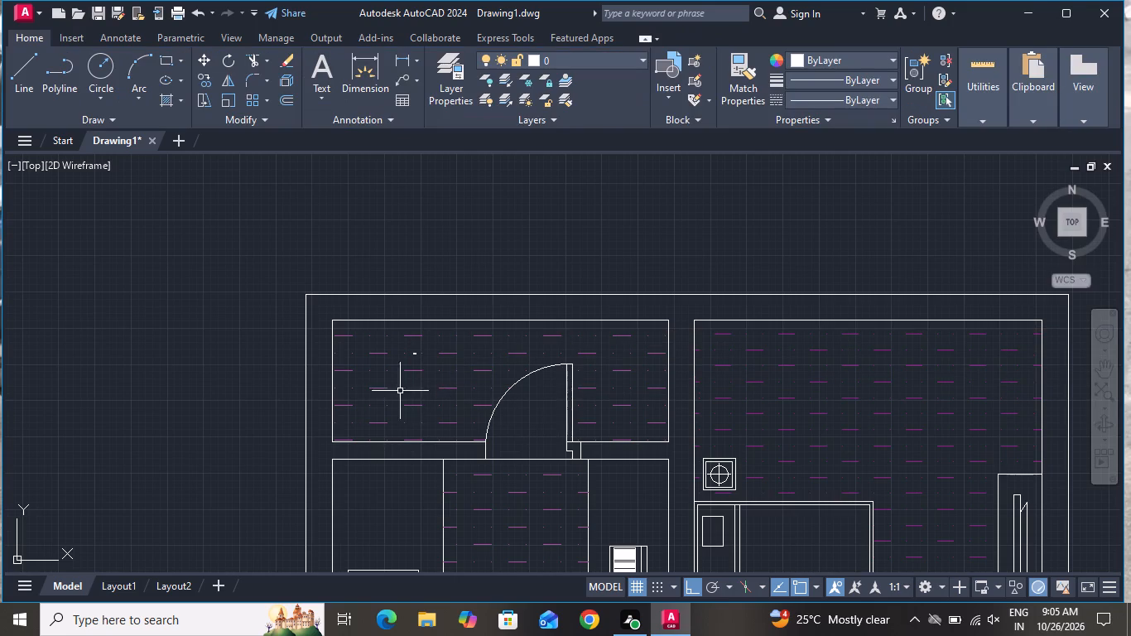
# Set the wash area label's text height to 7".
pyautogui.click(413, 351)
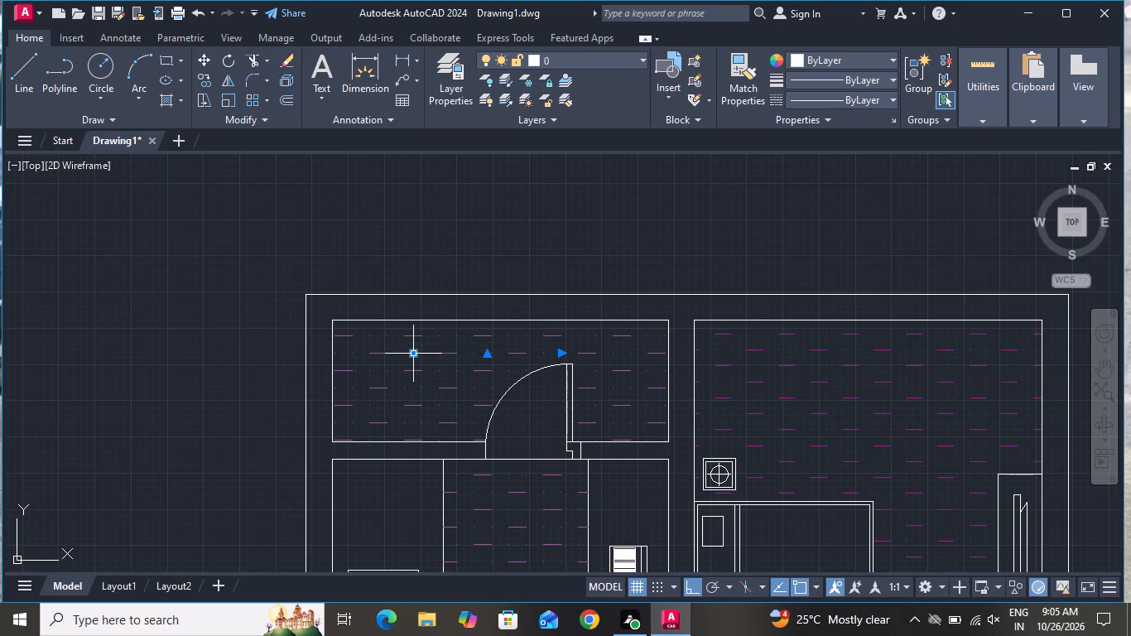
pyautogui.rightClick(411, 354)
pyautogui.click(474, 576)
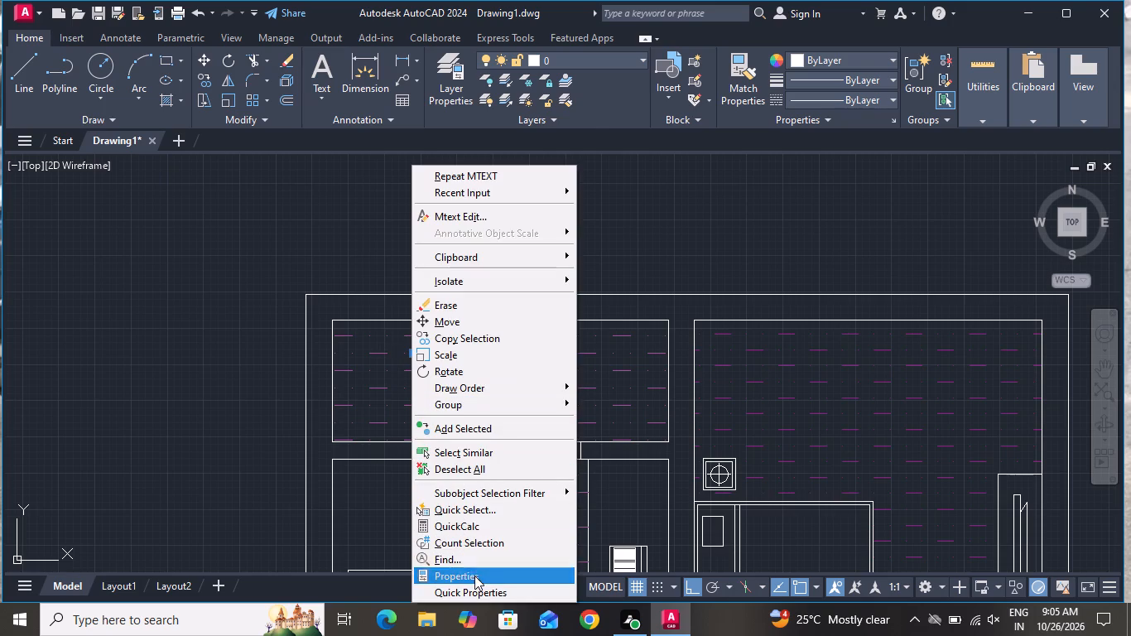
pyautogui.scroll(-1, 155, 363)
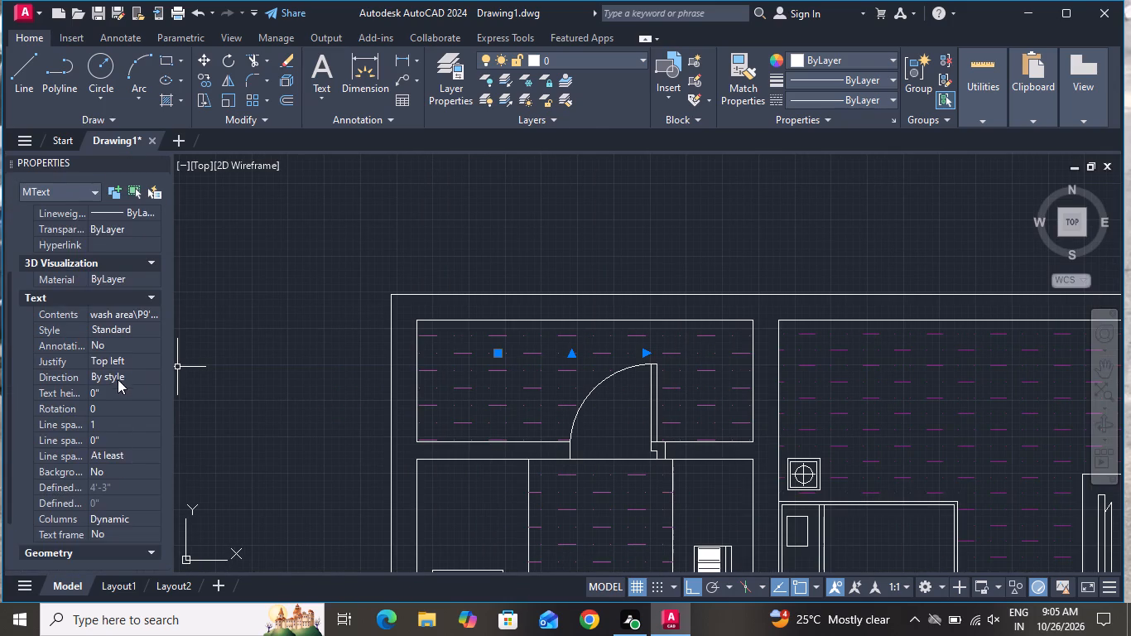
pyautogui.click(110, 396)
pyautogui.press('BackSpace')
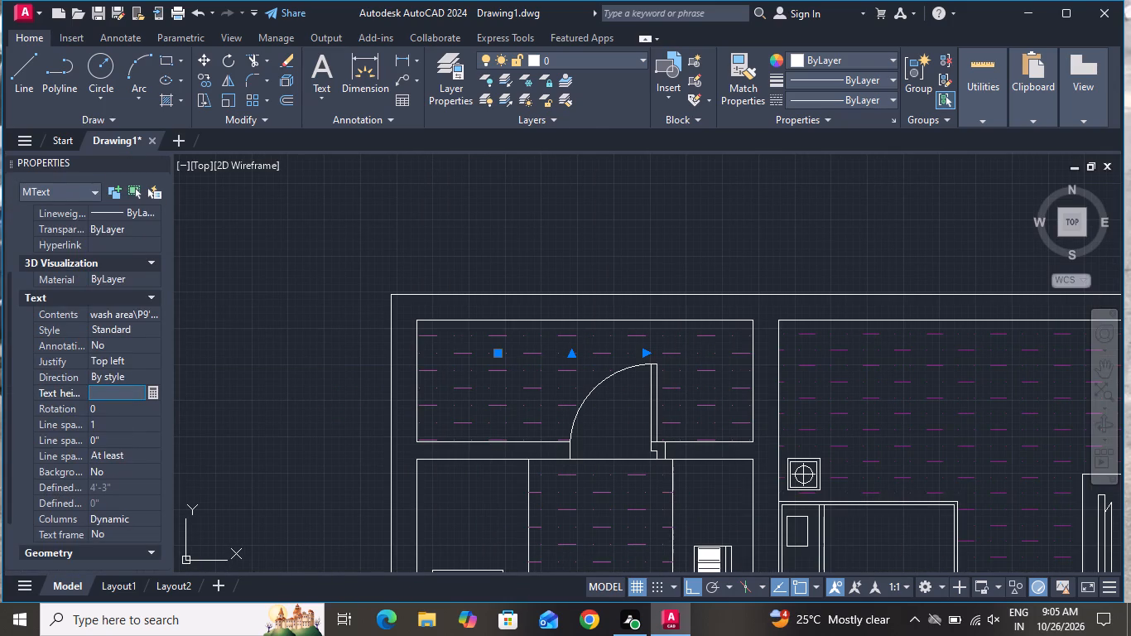
pyautogui.press('7')
pyautogui.hotkey('shift', '"')
pyautogui.click(161, 163)
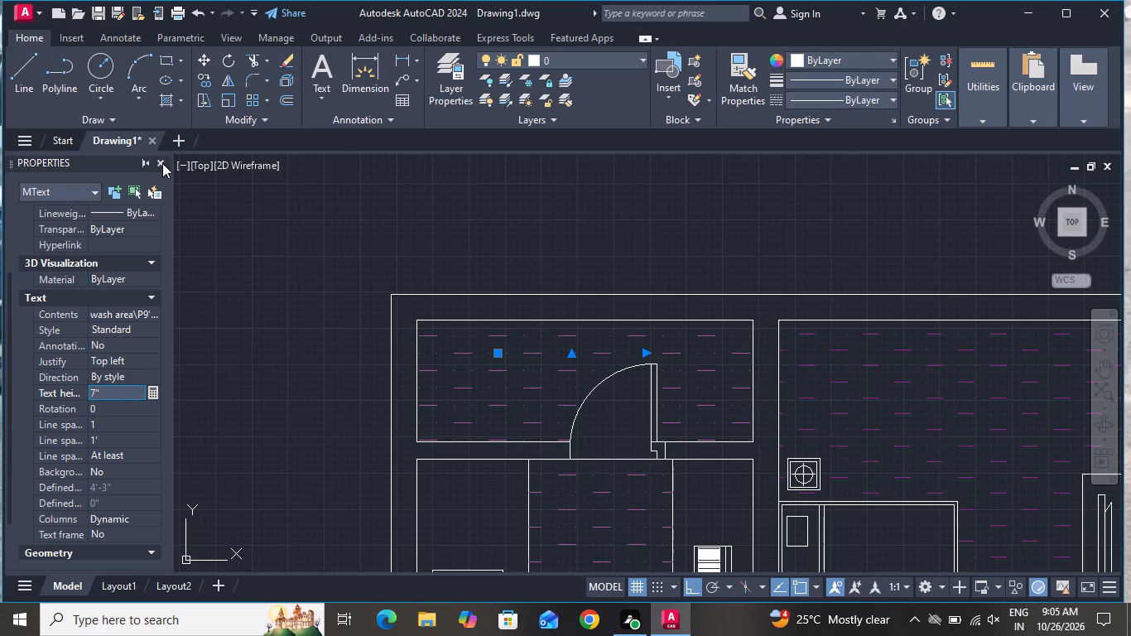
pyautogui.click(165, 164)
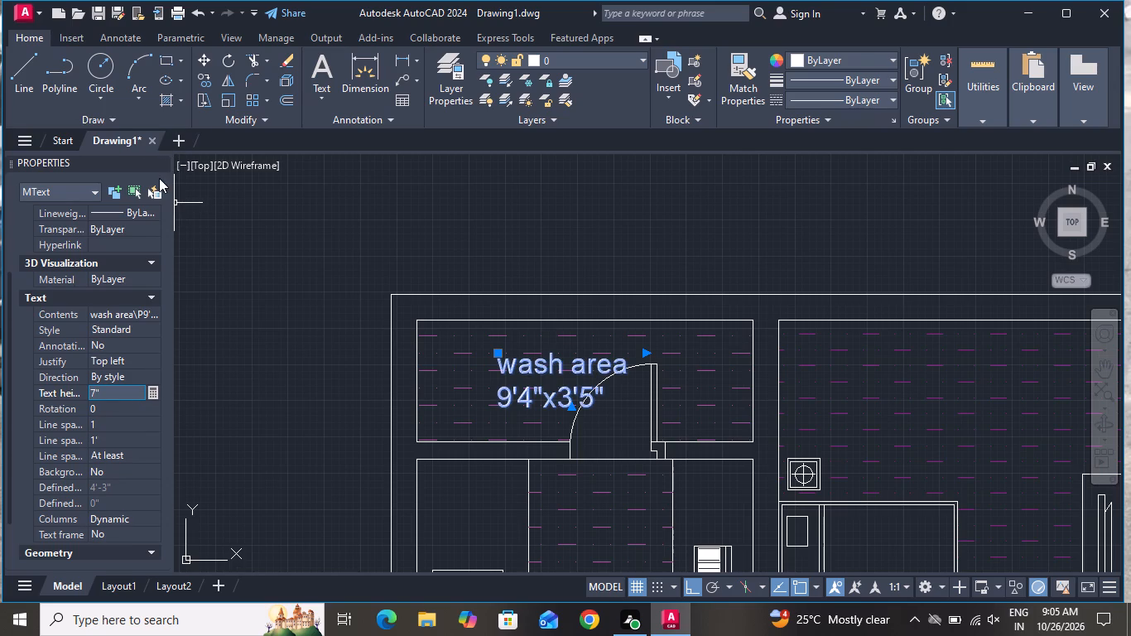
pyautogui.click(161, 159)
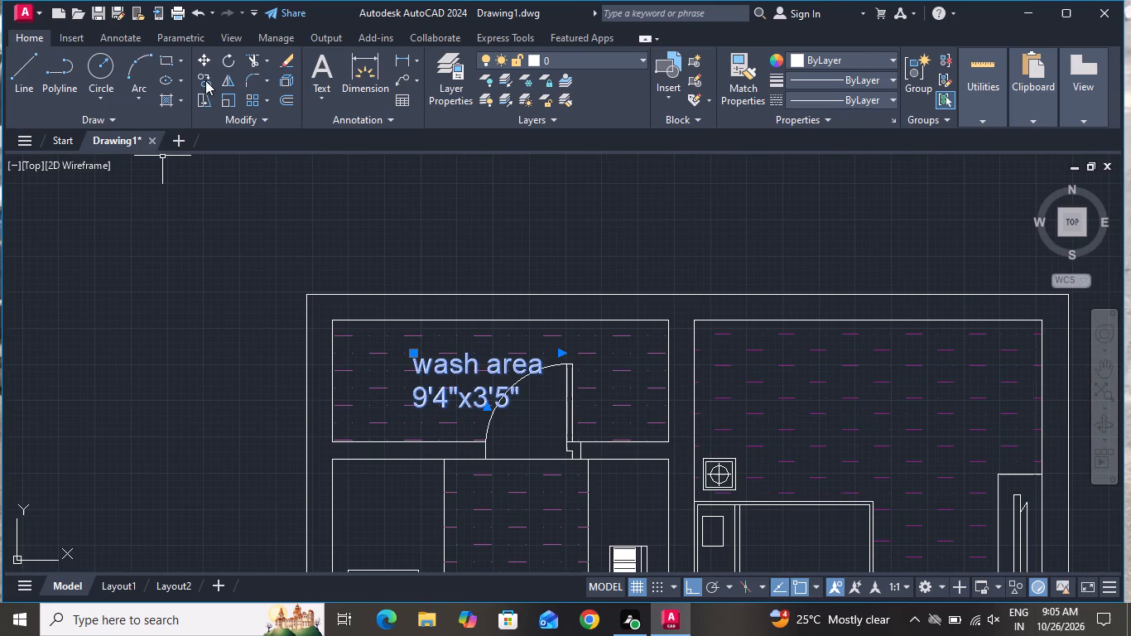
# Copy the wash area label into the kitchen aisle, the bedroom and the dining area, with ortho off for free placement.
pyautogui.click(205, 79)
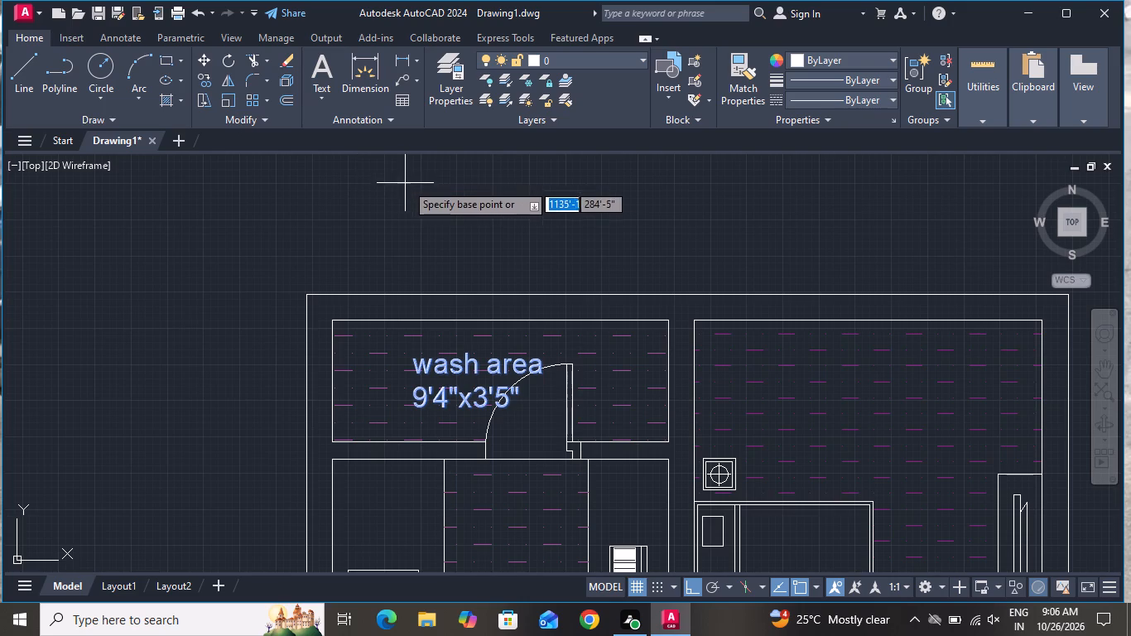
pyautogui.moveTo(445, 364); pyautogui.dragTo(440, 349)
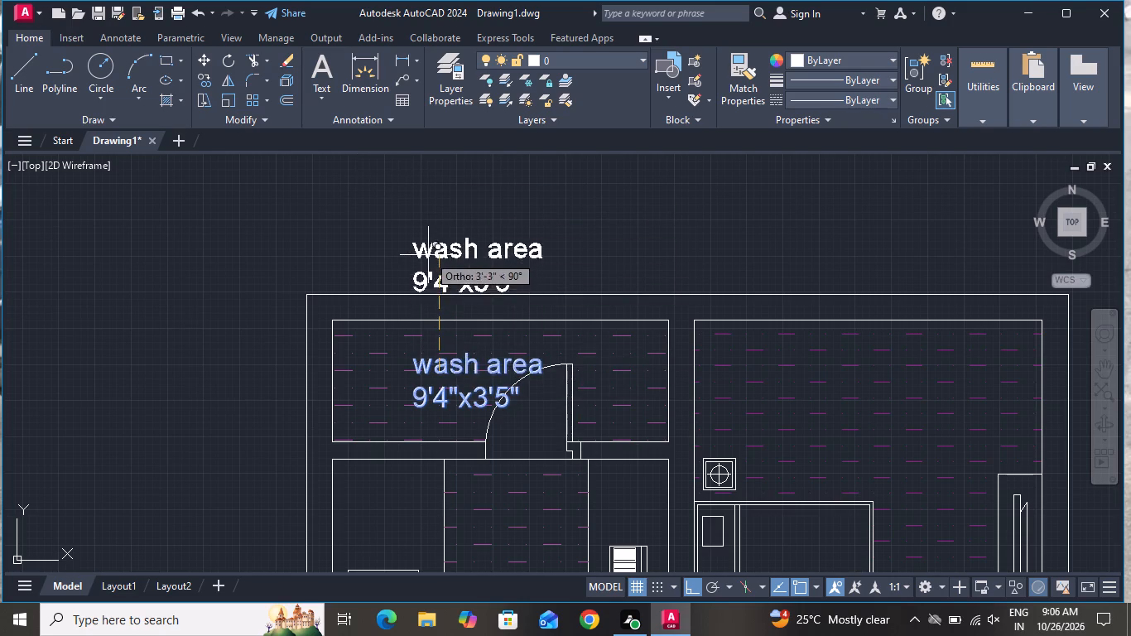
pyautogui.scroll(-2, 428, 255)
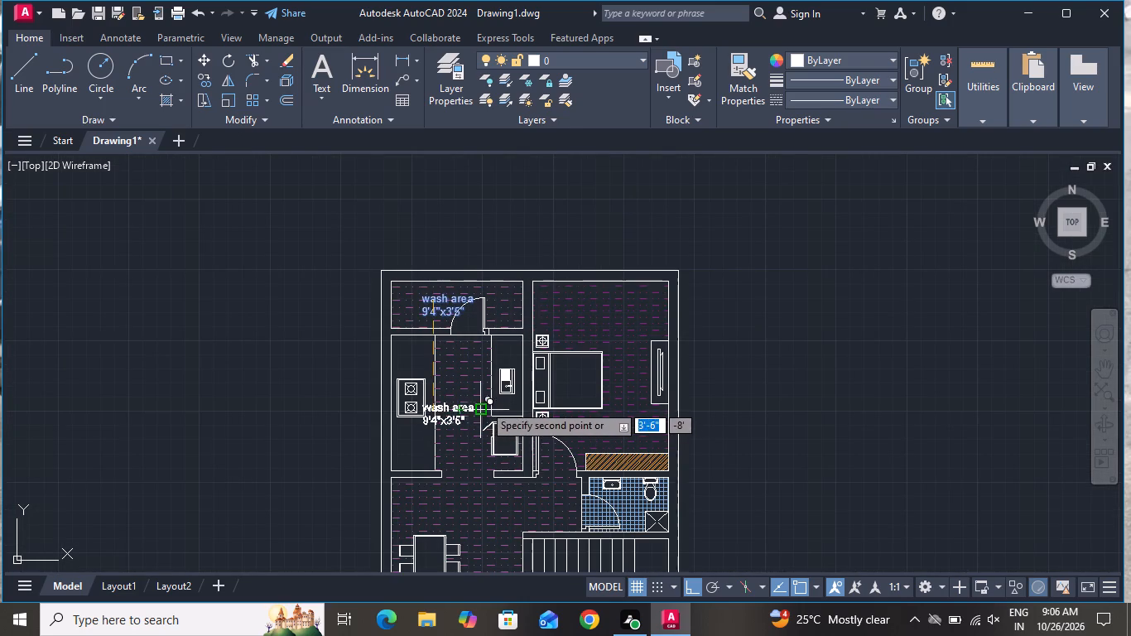
pyautogui.click(703, 591)
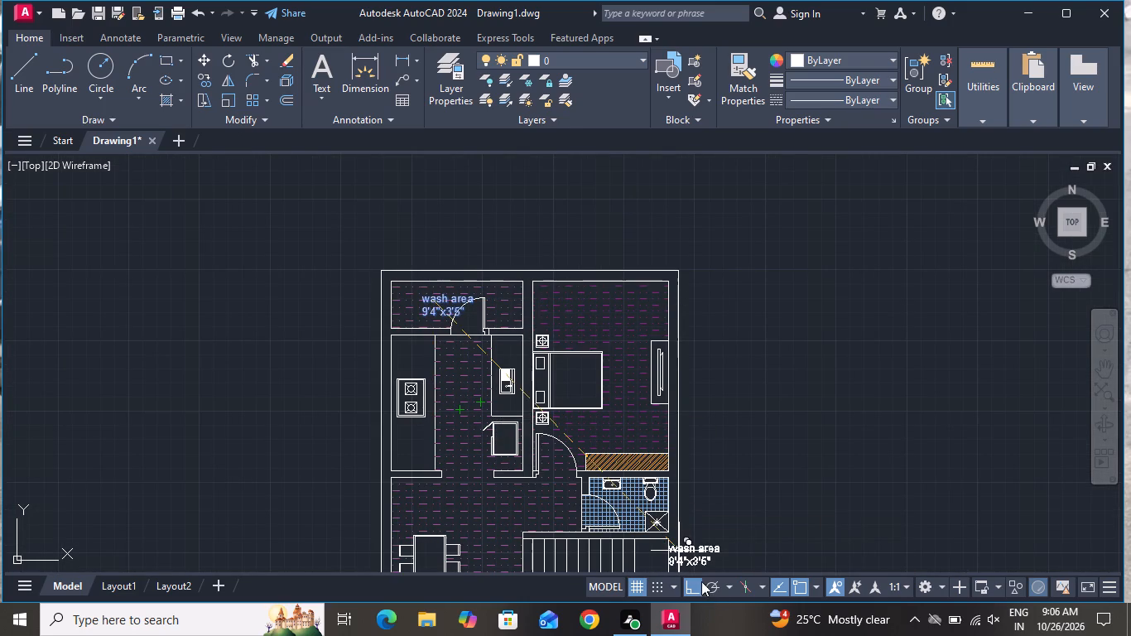
pyautogui.scroll(2, 562, 550)
pyautogui.scroll(-1, 562, 550)
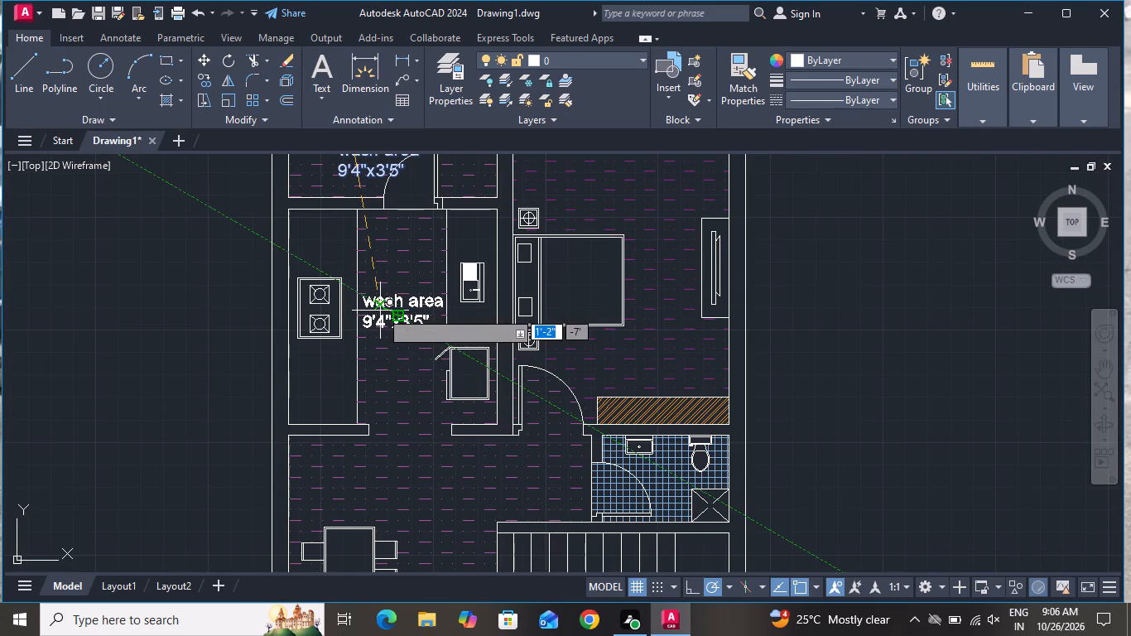
pyautogui.click(380, 310)
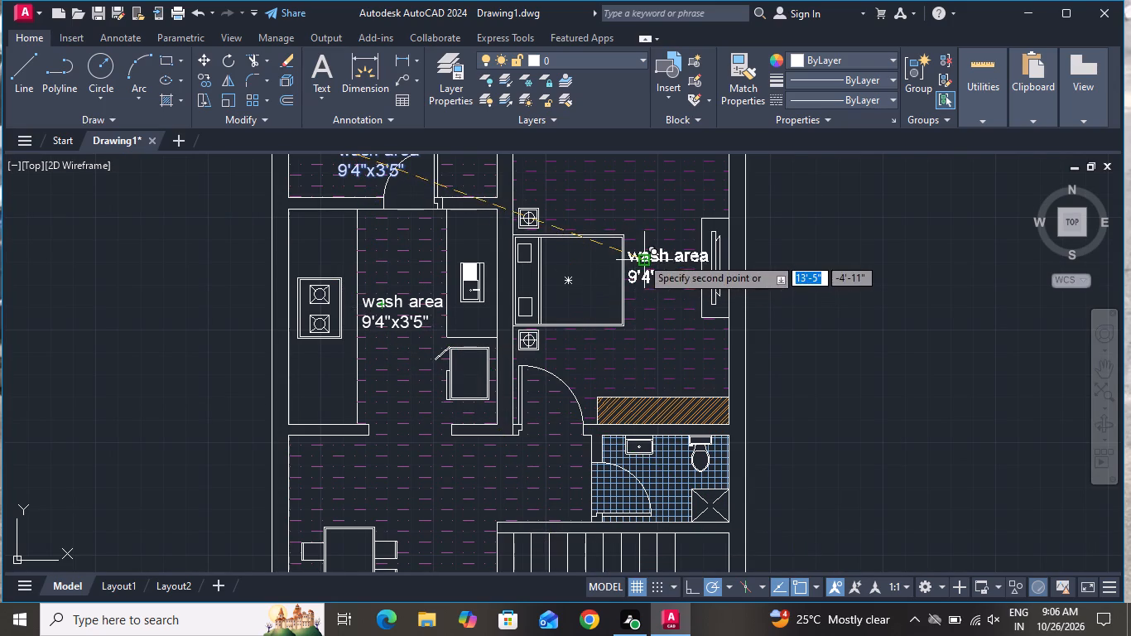
pyautogui.click(611, 198)
pyautogui.scroll(-3, 611, 202)
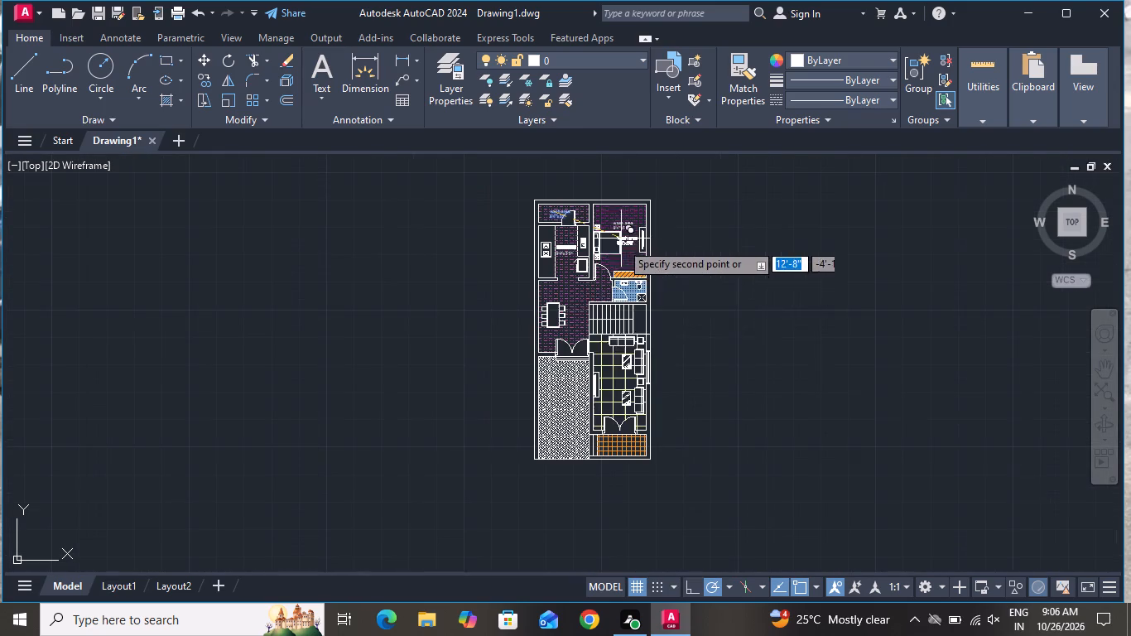
pyautogui.scroll(4, 542, 370)
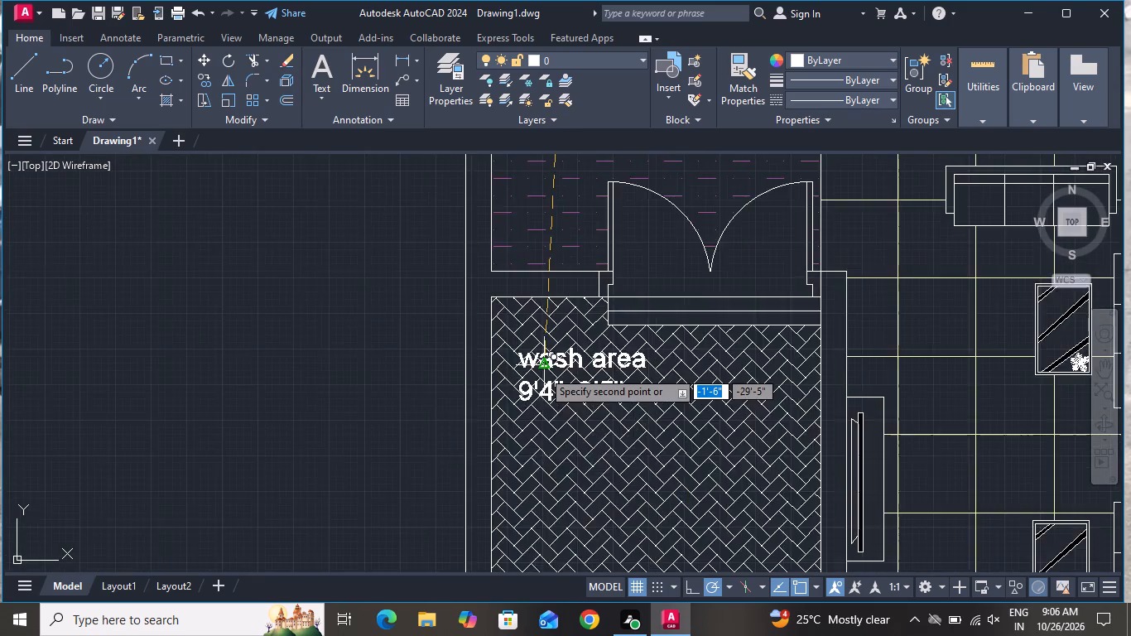
pyautogui.scroll(-3, 542, 370)
pyautogui.scroll(2, 554, 263)
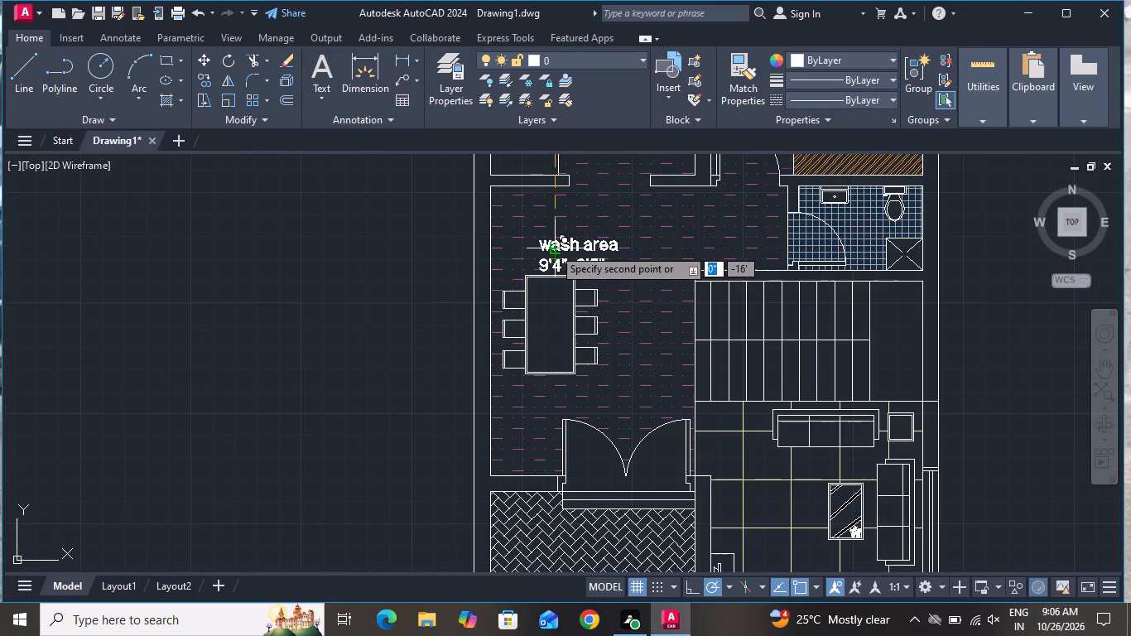
pyautogui.click(553, 247)
# Place further copies of the label in the herringbone-hatched area, the living room and the orange-tiled entrance area.
pyautogui.scroll(-1, 633, 325)
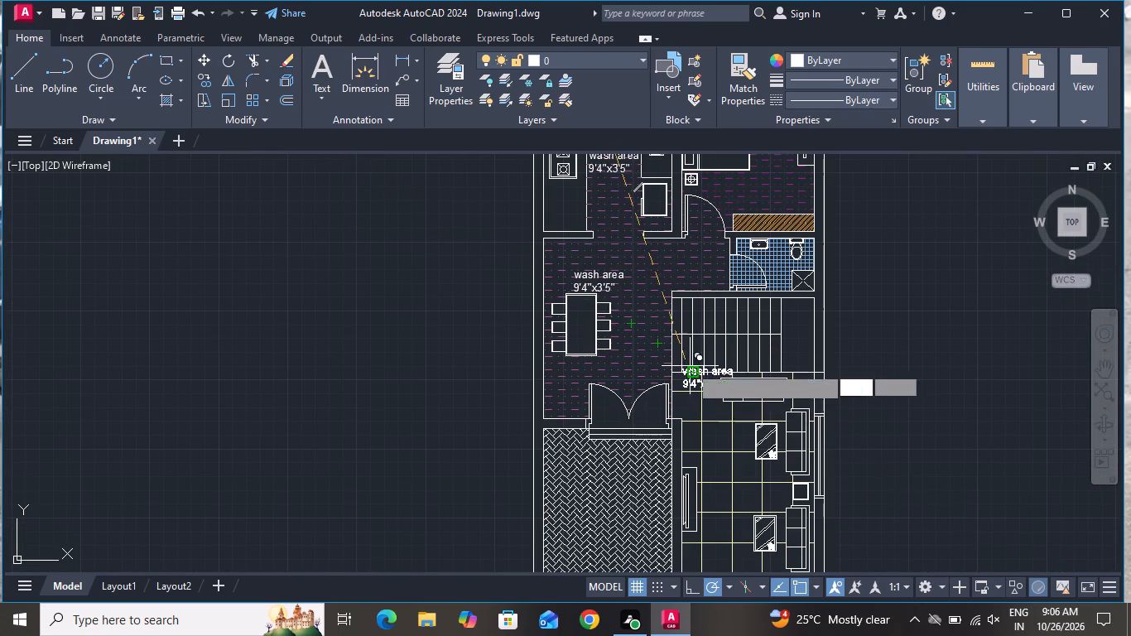
pyautogui.scroll(-2, 690, 365)
pyautogui.scroll(4, 659, 427)
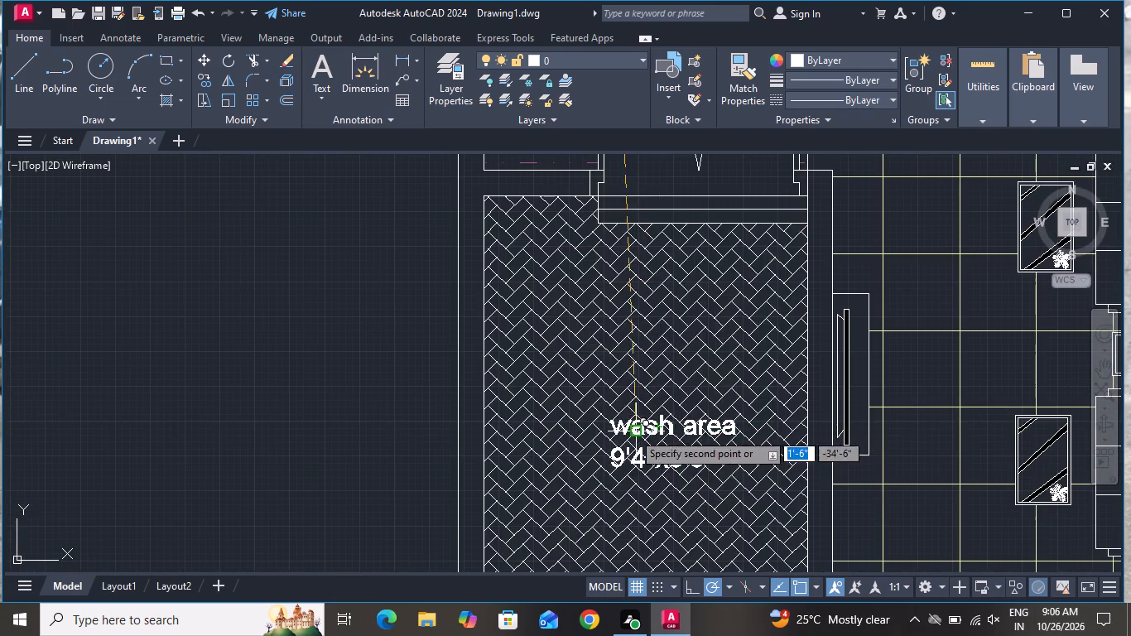
pyautogui.click(614, 459)
pyautogui.scroll(-2, 545, 455)
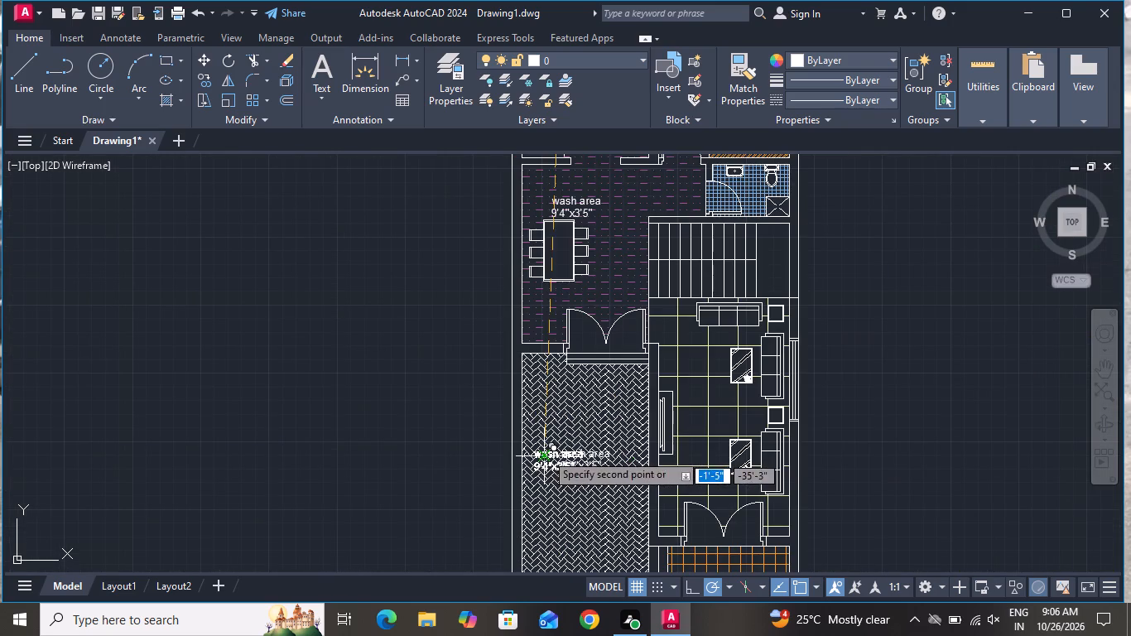
pyautogui.scroll(3, 665, 437)
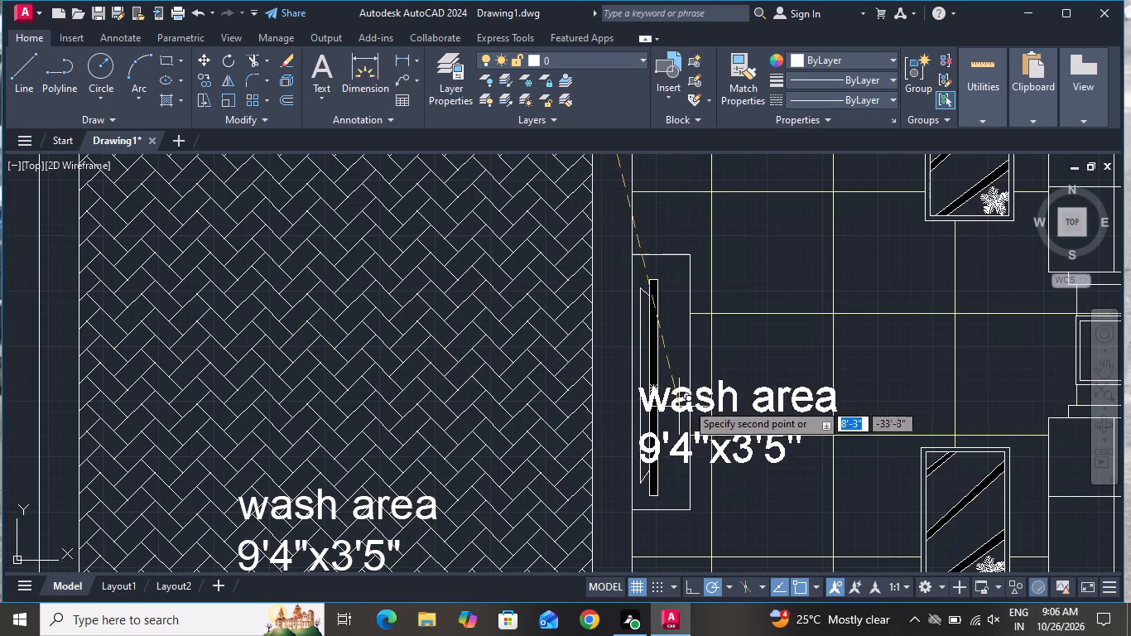
pyautogui.click(834, 308)
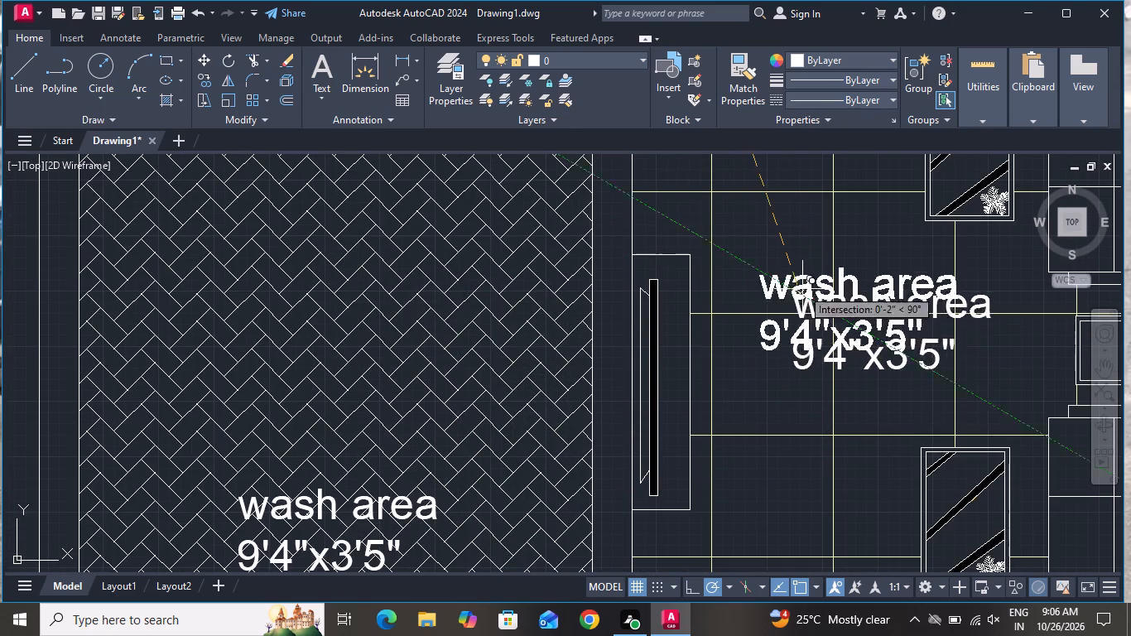
pyautogui.scroll(-3, 801, 287)
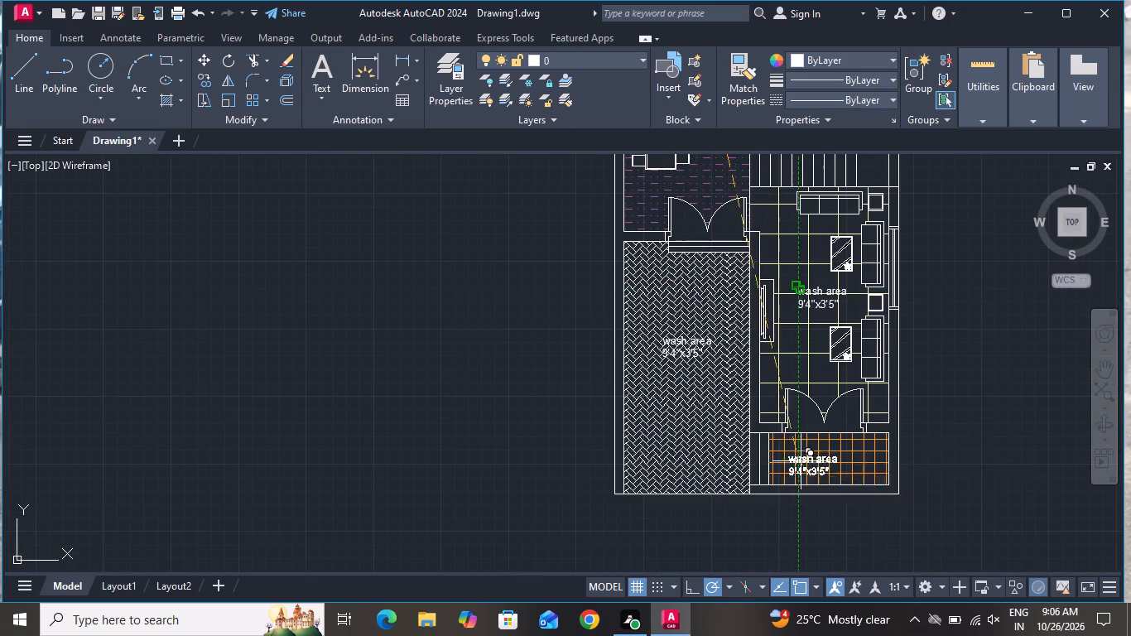
pyautogui.scroll(3, 803, 459)
pyautogui.click(822, 443)
pyautogui.rightClick(822, 445)
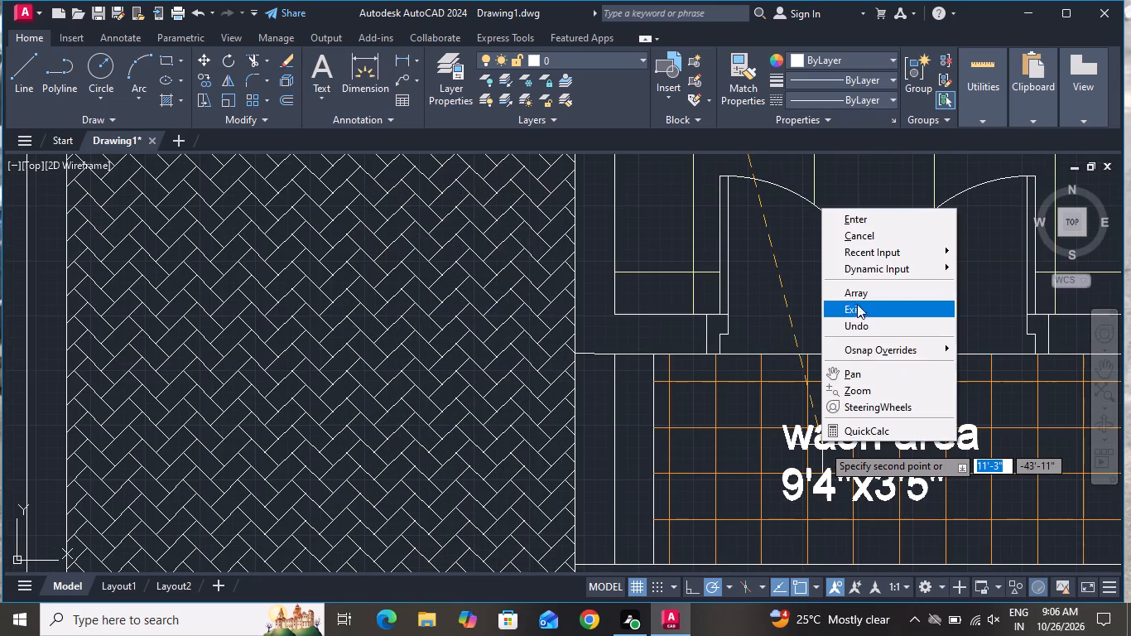
pyautogui.click(856, 236)
pyautogui.scroll(-4, 800, 351)
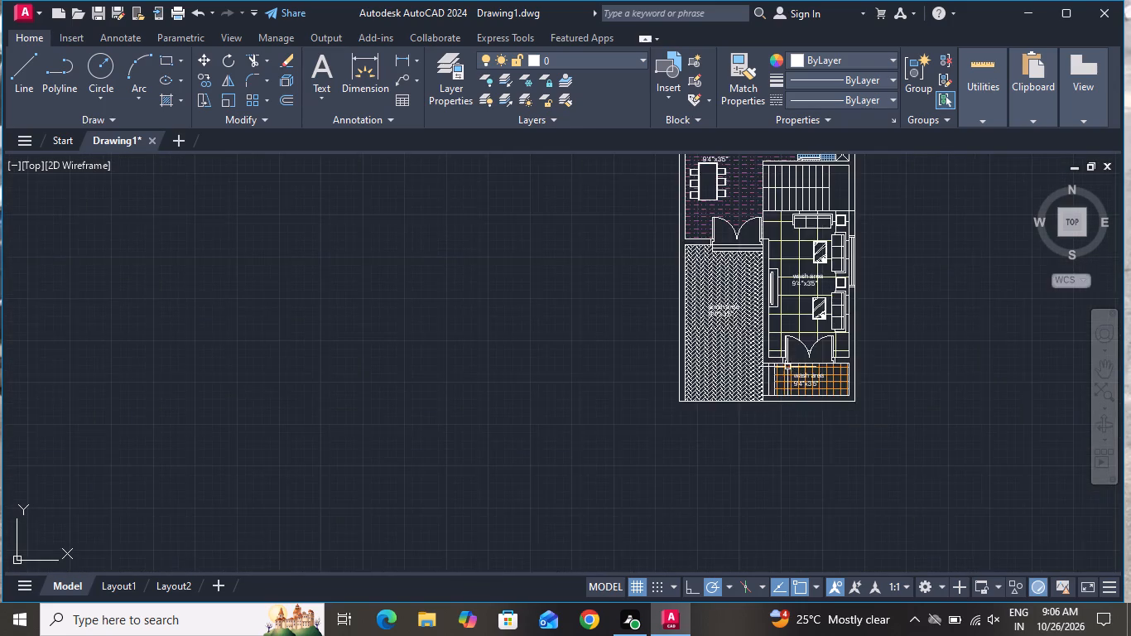
# Change the first line of the copied label in the bedroom to "BEDROOM".
pyautogui.scroll(-1, 786, 362)
pyautogui.scroll(-2, 761, 258)
pyautogui.scroll(3, 749, 214)
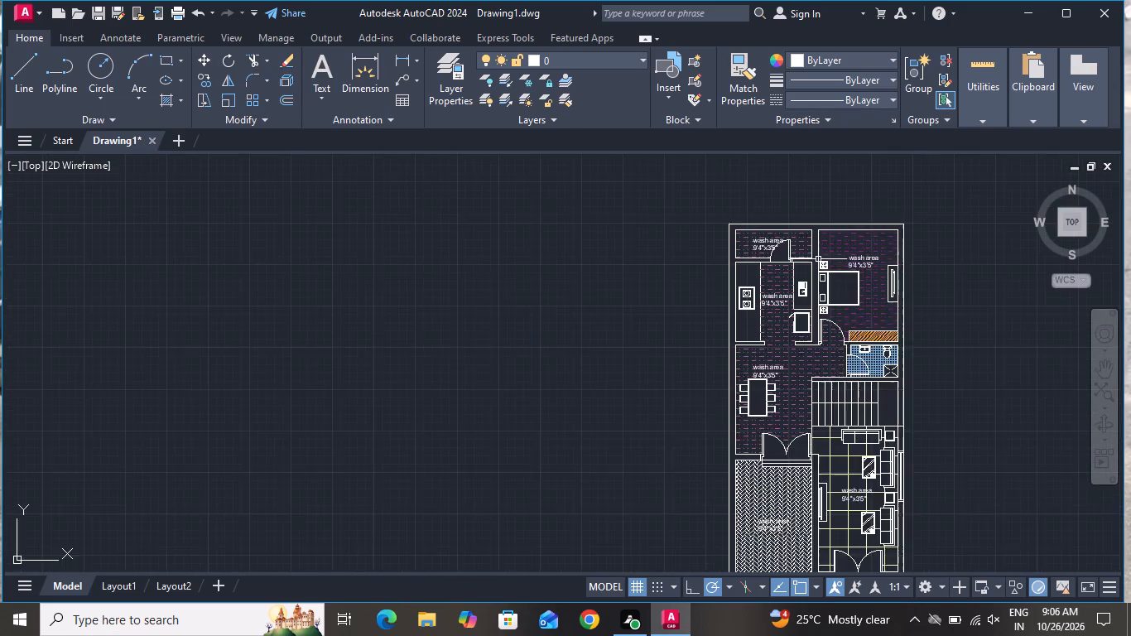
pyautogui.scroll(2, 828, 264)
pyautogui.scroll(3, 902, 238)
pyautogui.scroll(-2, 864, 280)
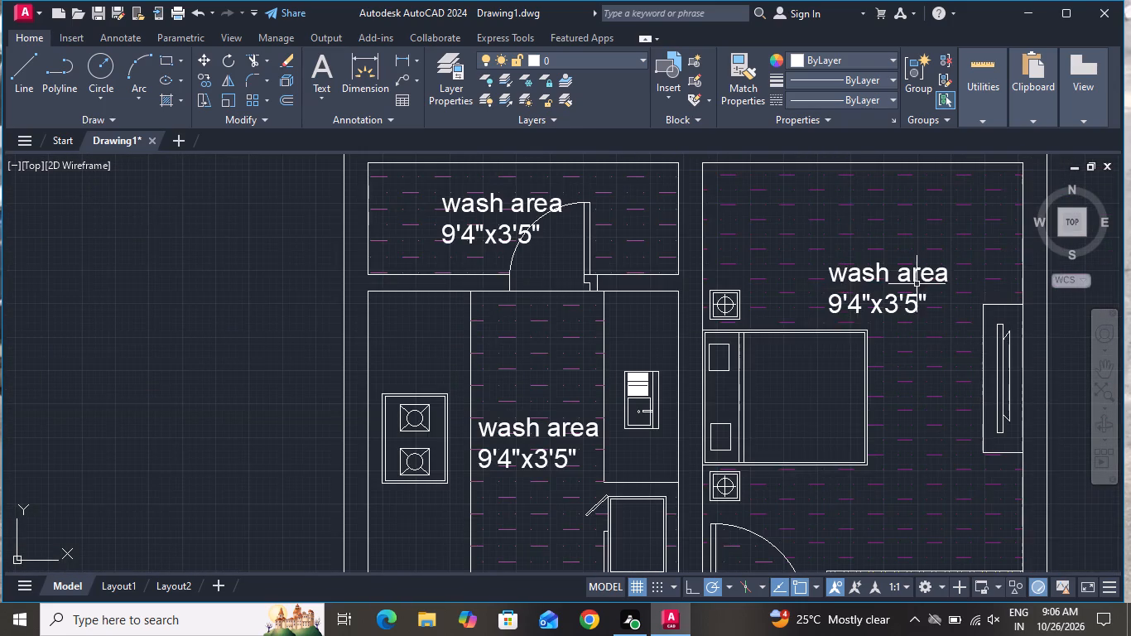
pyautogui.scroll(3, 927, 270)
pyautogui.doubleClick(980, 270)
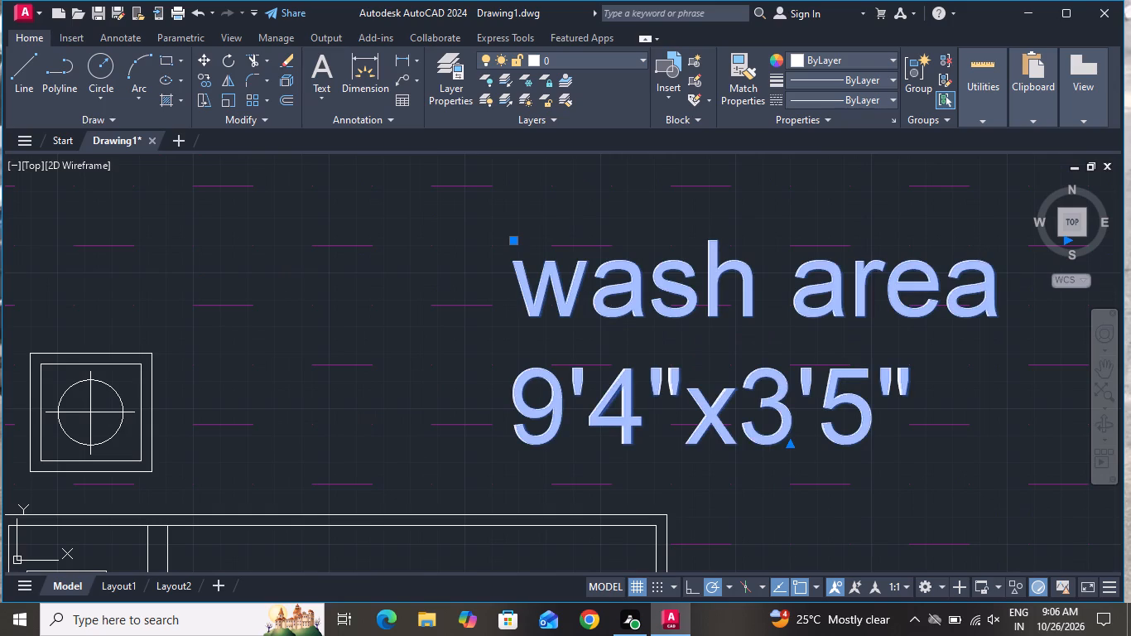
pyautogui.press('BackSpace')
pyautogui.press('BackSpace')
pyautogui.press('BackSpace')
pyautogui.press('BackSpace')
pyautogui.press('BackSpace')
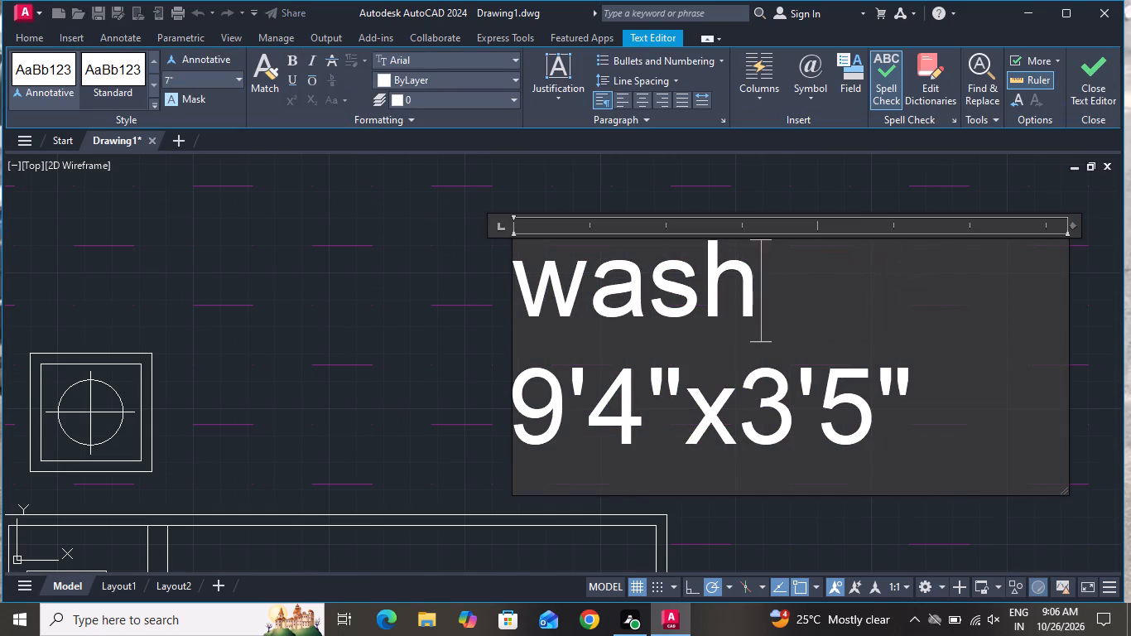
pyautogui.press('BackSpace')
pyautogui.press('BackSpace')
pyautogui.press('BackSpace')
pyautogui.press('BackSpace')
pyautogui.write('bedr')
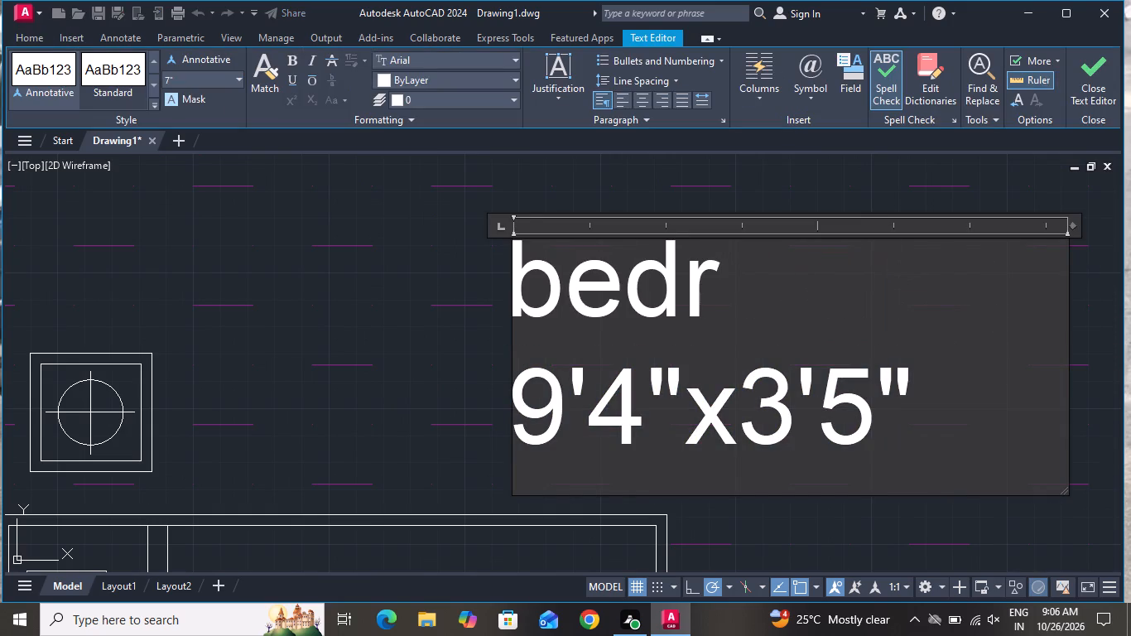
pyautogui.press('BackSpace')
pyautogui.press('BackSpace')
pyautogui.press('BackSpace')
pyautogui.press('BackSpace')
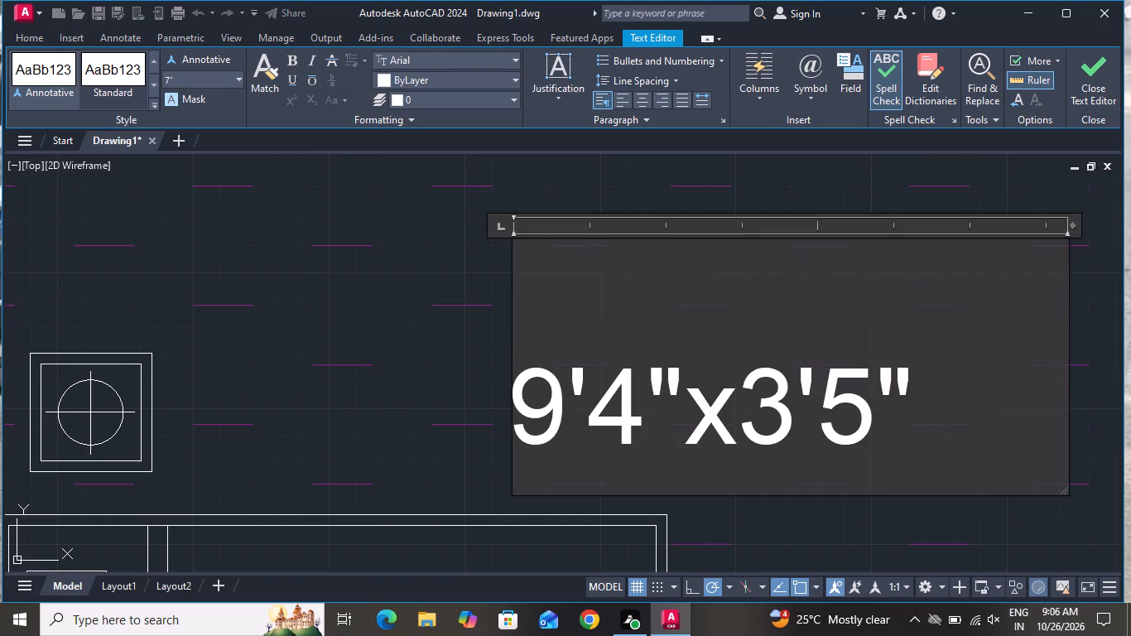
pyautogui.write('BEDROOM')
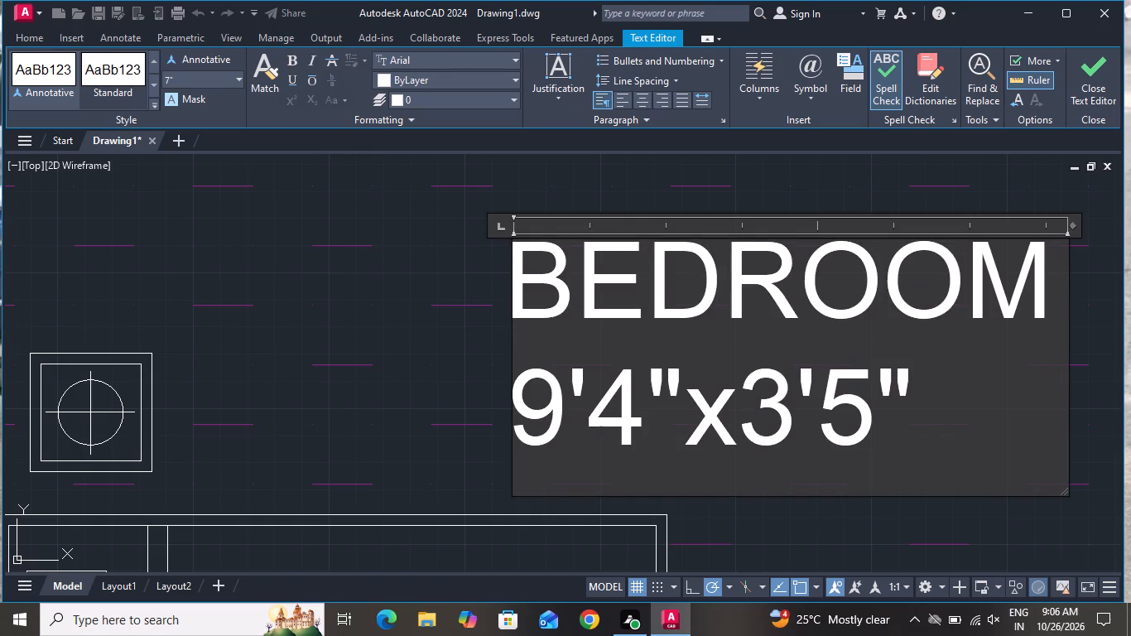
# Replace the size line of the bedroom label with "11'X14'" and finish editing the text.
pyautogui.click(1020, 449)
pyautogui.press('BackSpace')
pyautogui.press('BackSpace')
pyautogui.press('BackSpace')
pyautogui.press('BackSpace')
pyautogui.press('BackSpace')
pyautogui.press('BackSpace')
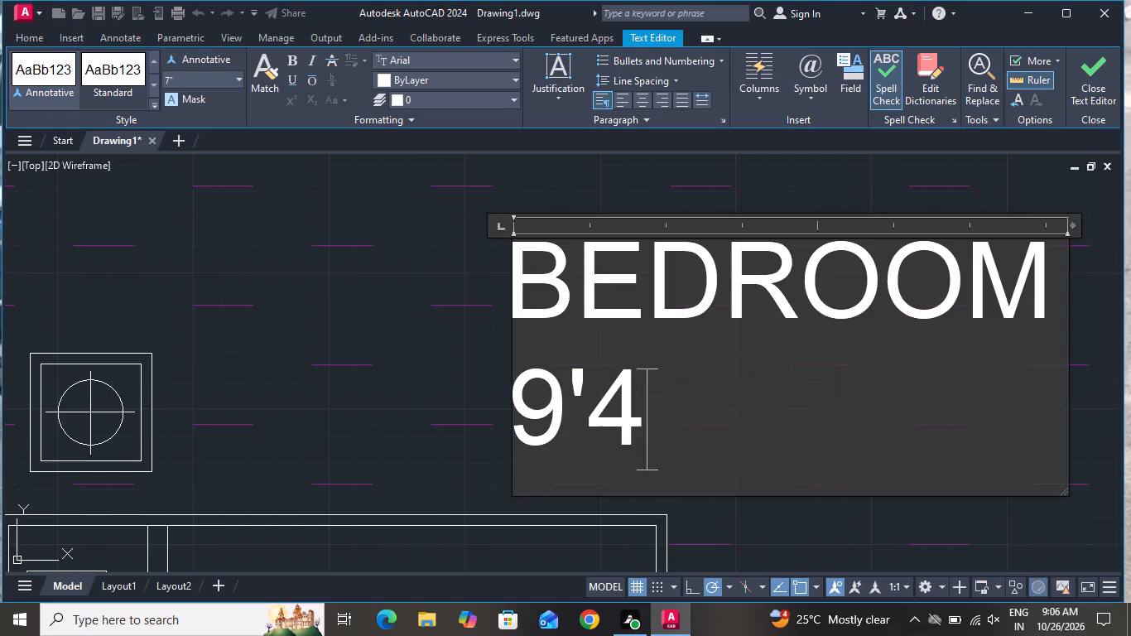
pyautogui.press('BackSpace')
pyautogui.press('BackSpace')
pyautogui.press('BackSpace')
pyautogui.write('11')
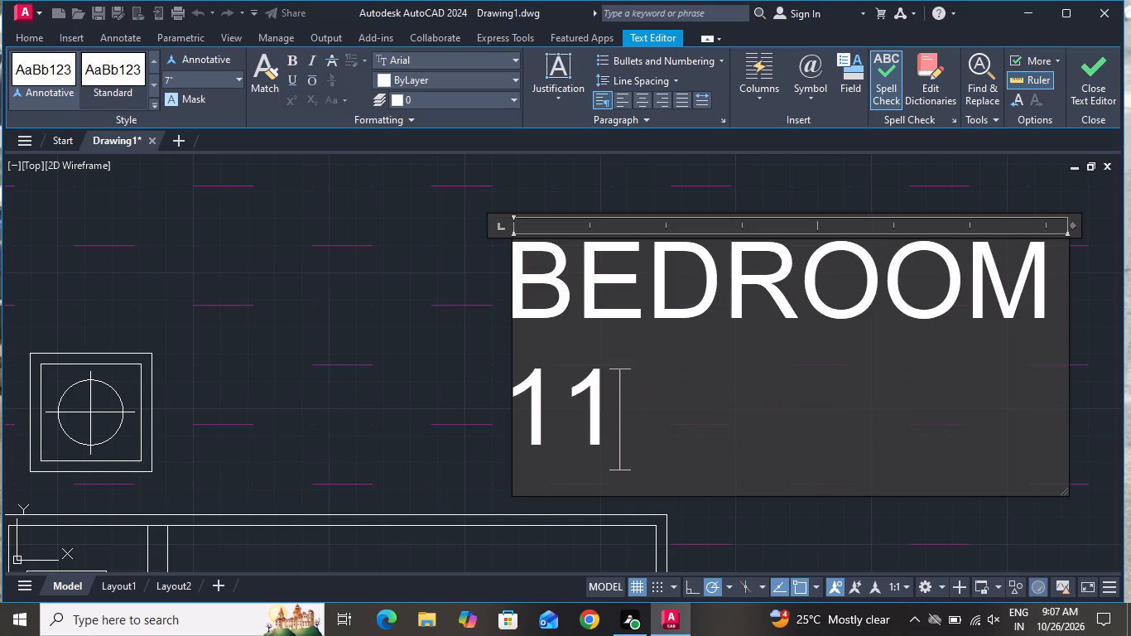
pyautogui.write("'X")
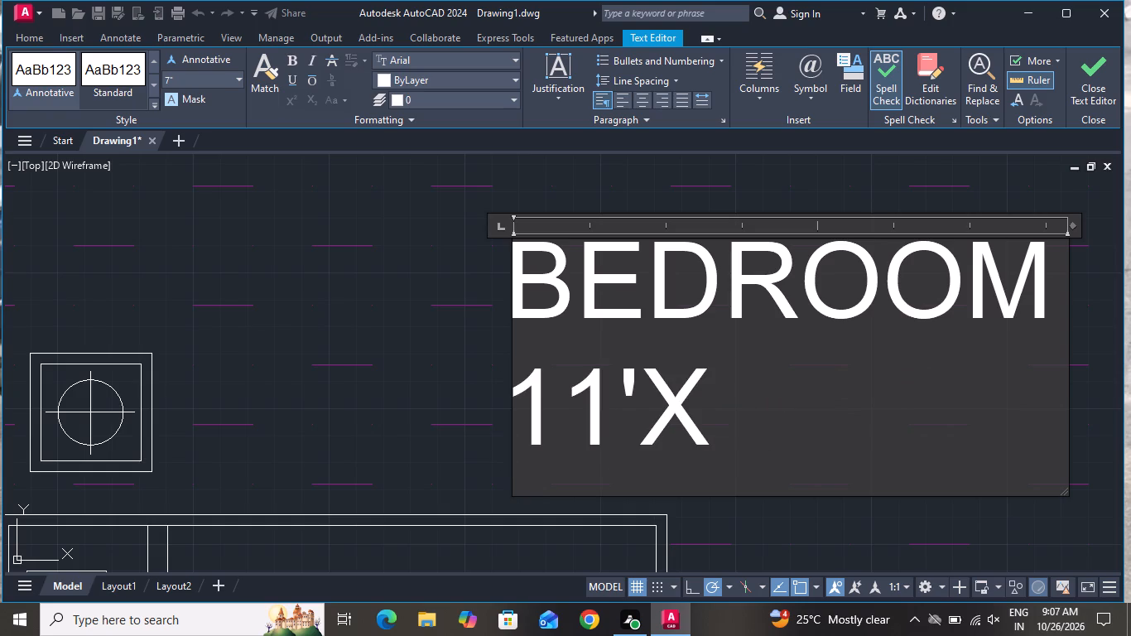
pyautogui.press('1')
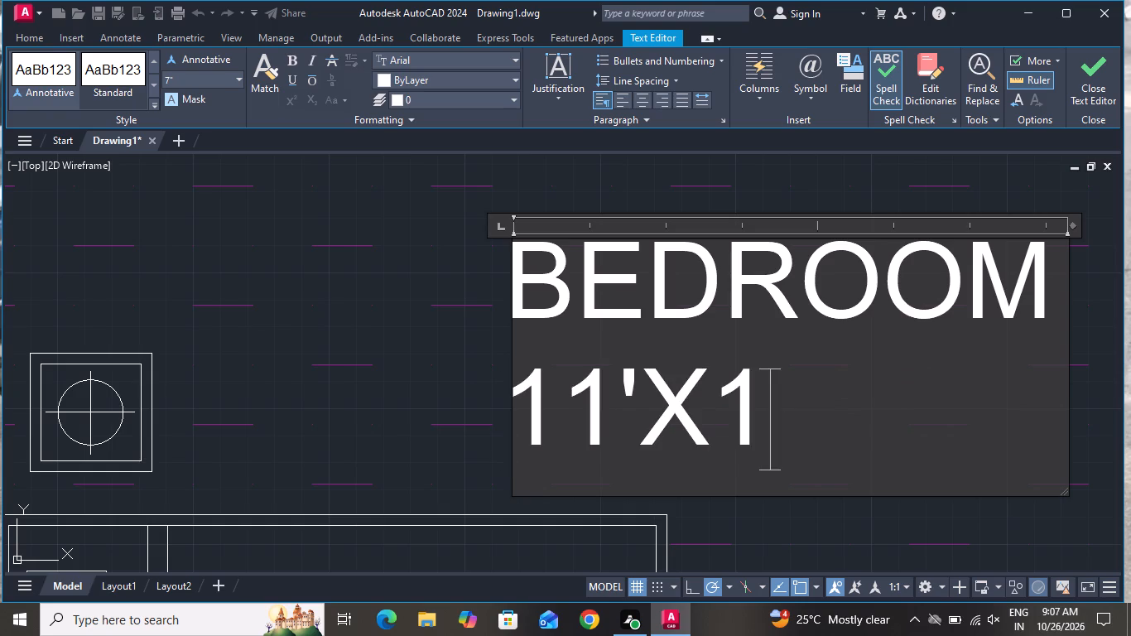
pyautogui.press('4')
pyautogui.press("'")
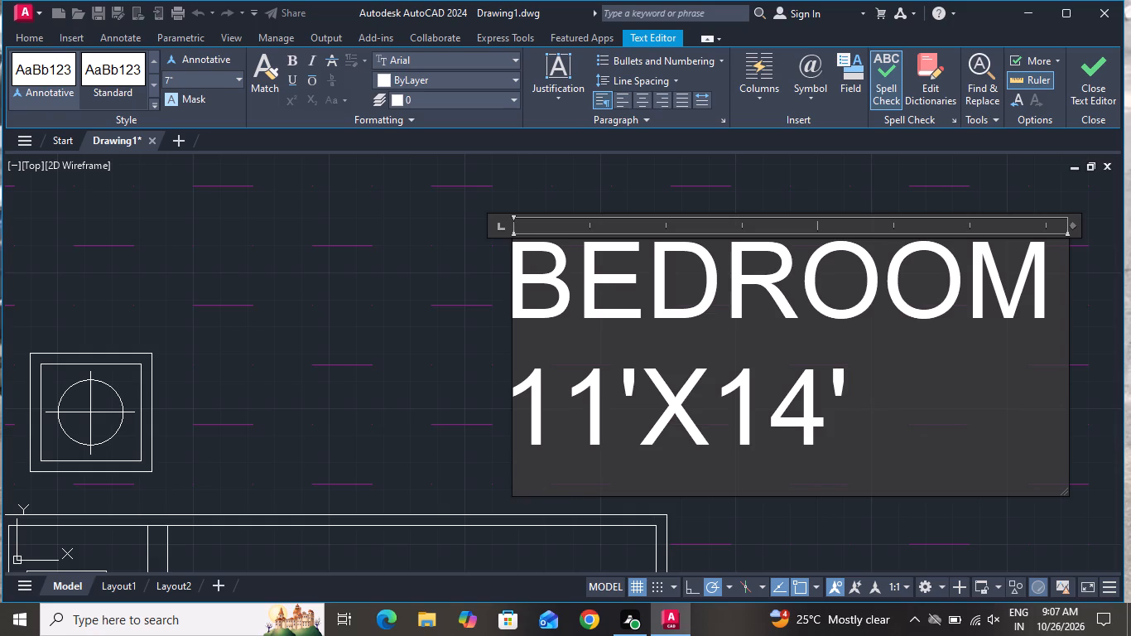
pyautogui.click(436, 388)
# Change the first line of the copied label in the kitchen aisle to "KITCHEN".
pyautogui.scroll(-1, 398, 322)
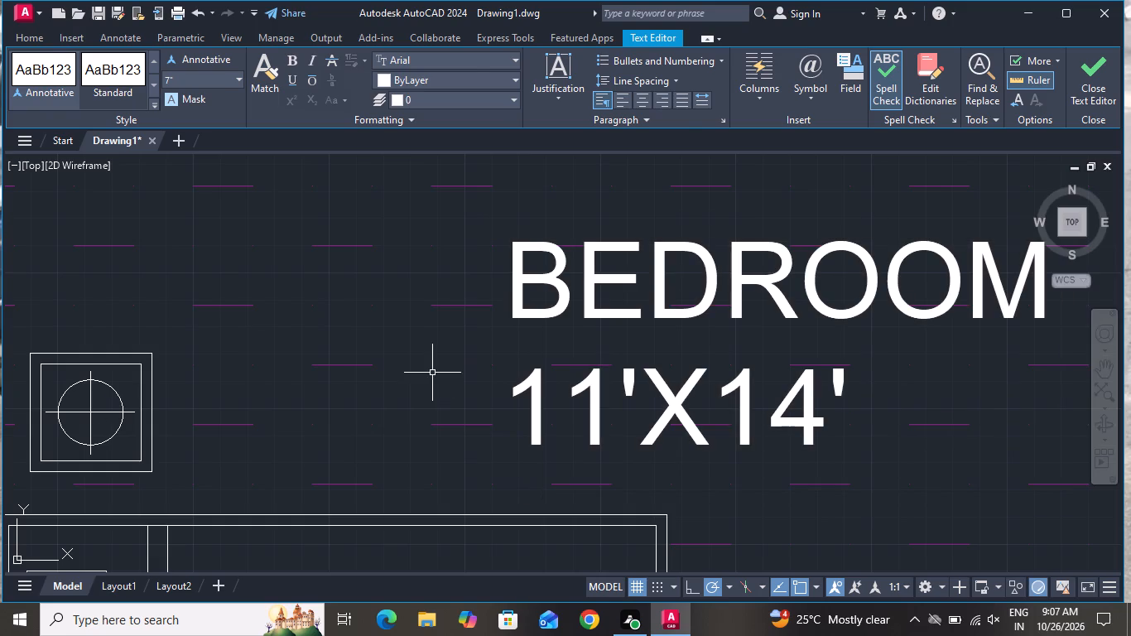
pyautogui.scroll(-3, 398, 322)
pyautogui.scroll(-3, 468, 313)
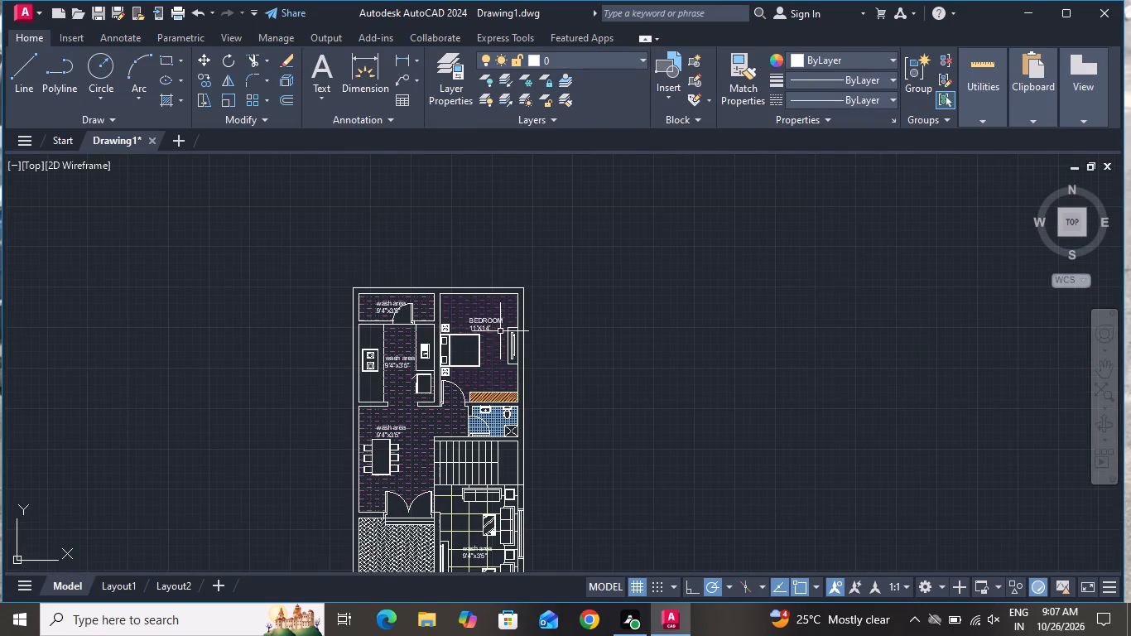
pyautogui.scroll(4, 399, 376)
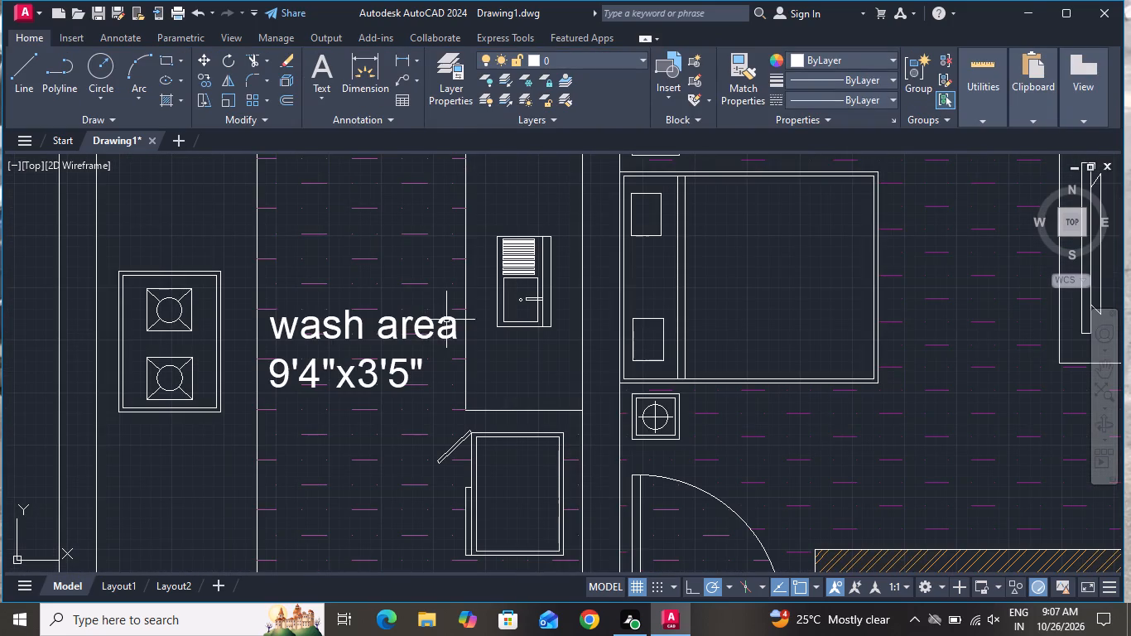
pyautogui.doubleClick(451, 318)
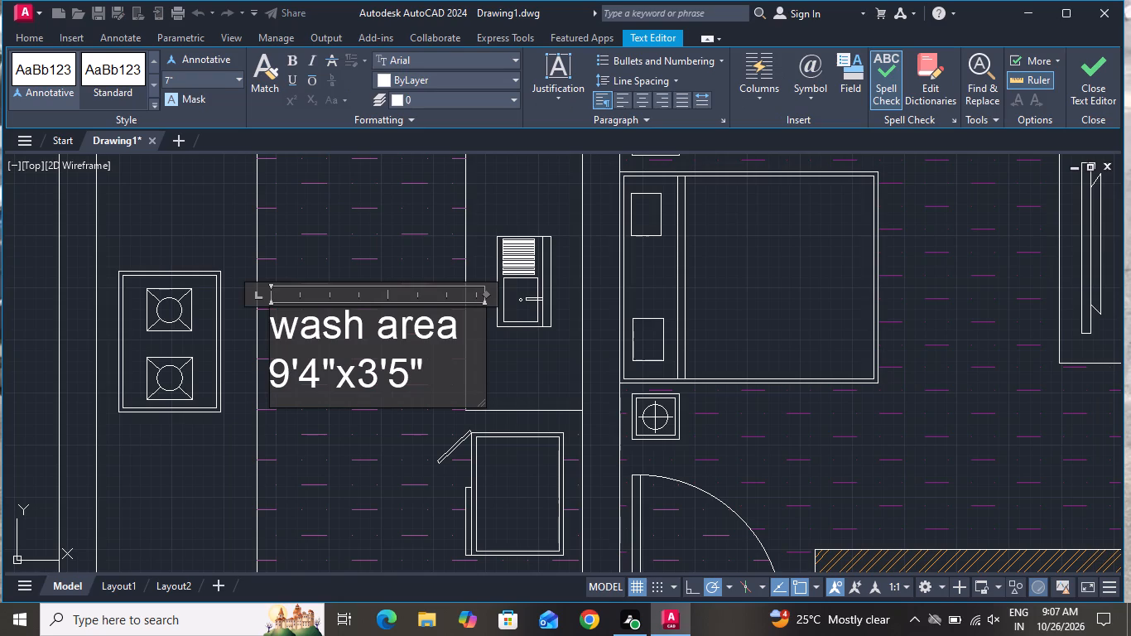
pyautogui.press('BackSpace')
pyautogui.press('BackSpace')
pyautogui.press('BackSpace')
pyautogui.press('BackSpace')
pyautogui.press('BackSpace')
pyautogui.press('BackSpace')
pyautogui.press('BackSpace')
pyautogui.press('BackSpace')
pyautogui.press('BackSpace')
pyautogui.press('BackSpace')
pyautogui.press('BackSpace')
pyautogui.press('BackSpace')
pyautogui.press('BackSpace')
pyautogui.write('KITCHEN')
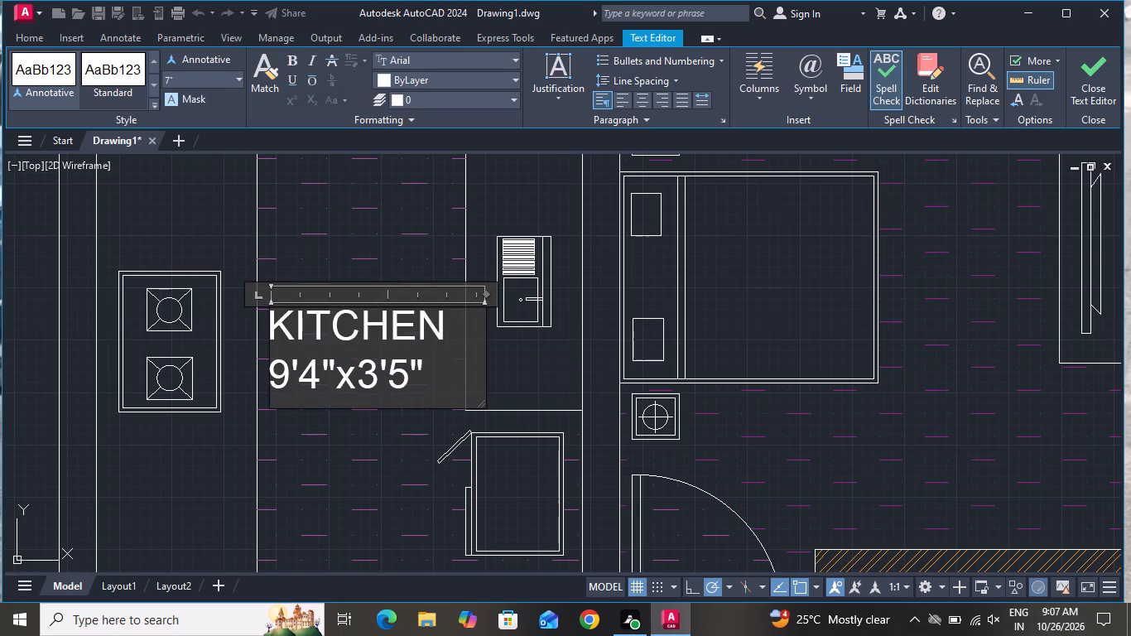
# Replace the size line of the kitchen label with "9'5"X10'" and finish editing the text.
pyautogui.click(440, 378)
pyautogui.press('BackSpace')
pyautogui.press('BackSpace')
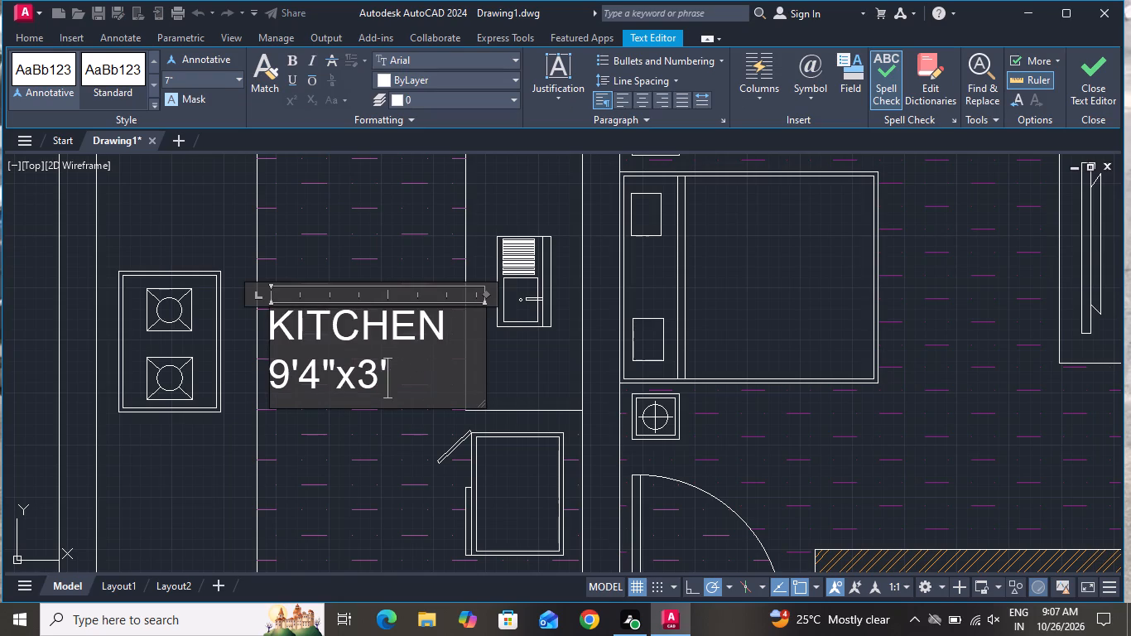
pyautogui.press('BackSpace')
pyautogui.press('BackSpace')
pyautogui.press('BackSpace')
pyautogui.press('BackSpace')
pyautogui.press('BackSpace')
pyautogui.press('BackSpace')
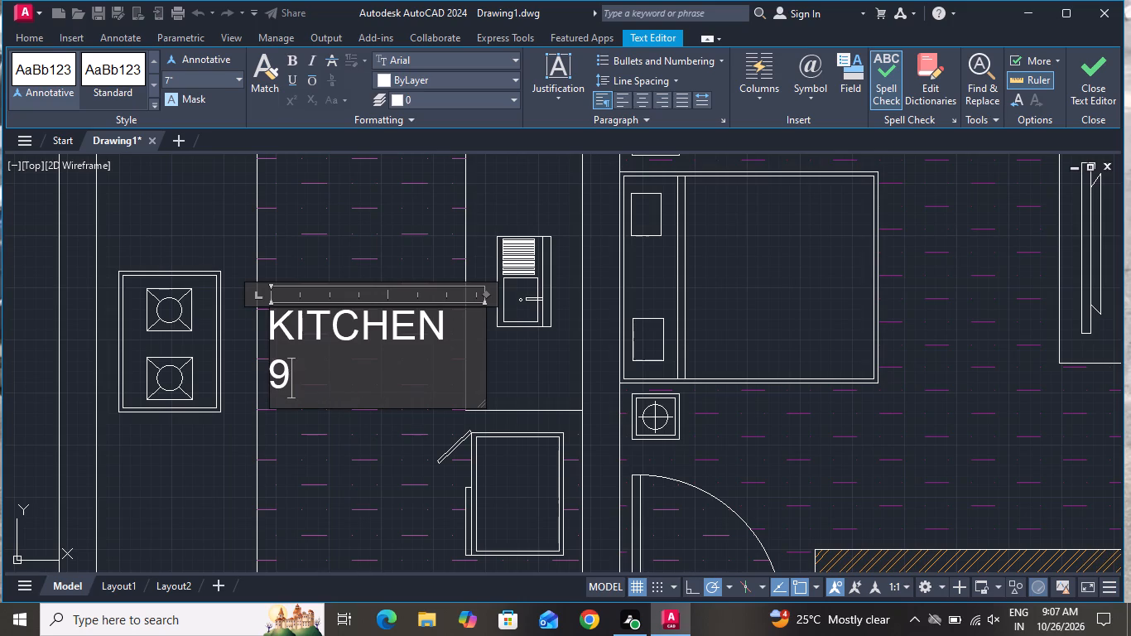
pyautogui.press('BackSpace')
pyautogui.press('9')
pyautogui.press("'")
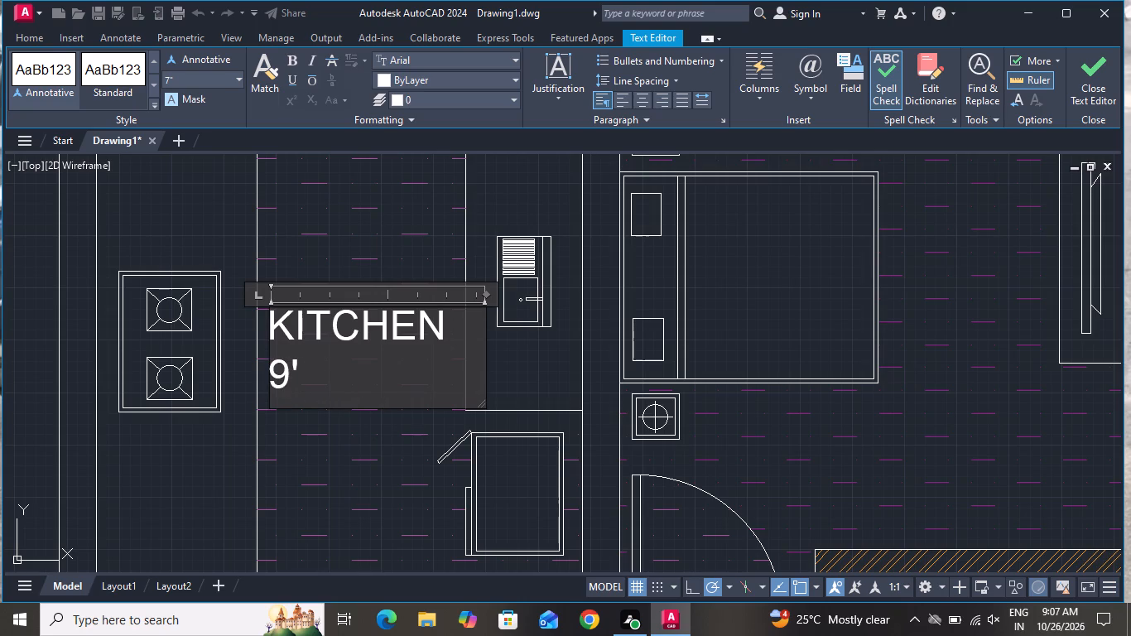
pyautogui.press('5')
pyautogui.hotkey('shift', '"')
pyautogui.press('x')
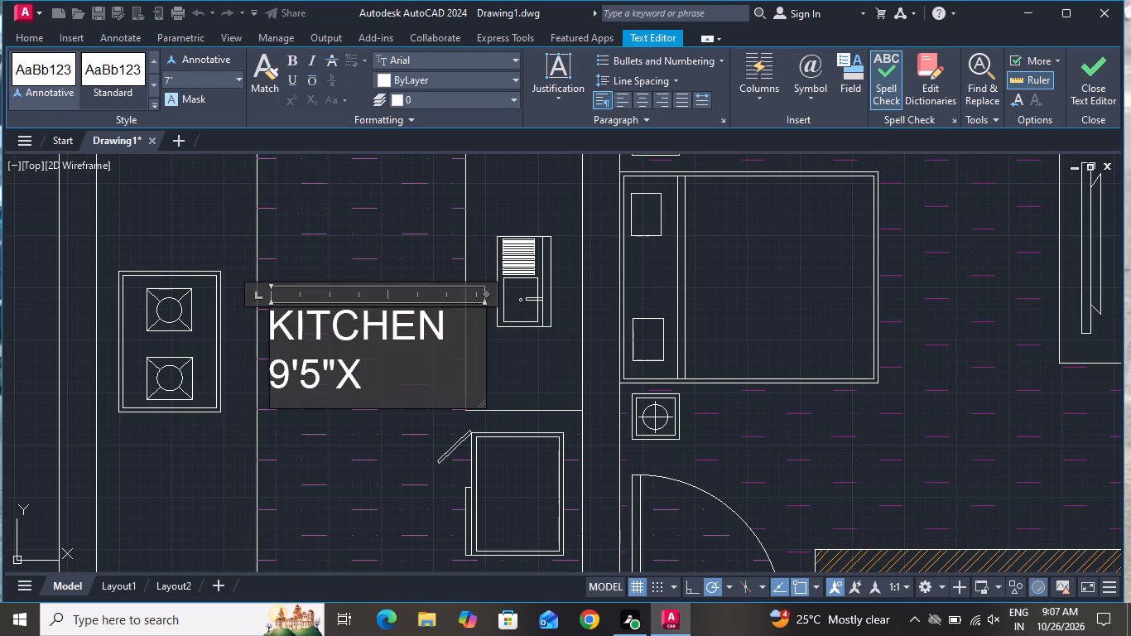
pyautogui.press('1')
pyautogui.press('0')
pyautogui.press("'")
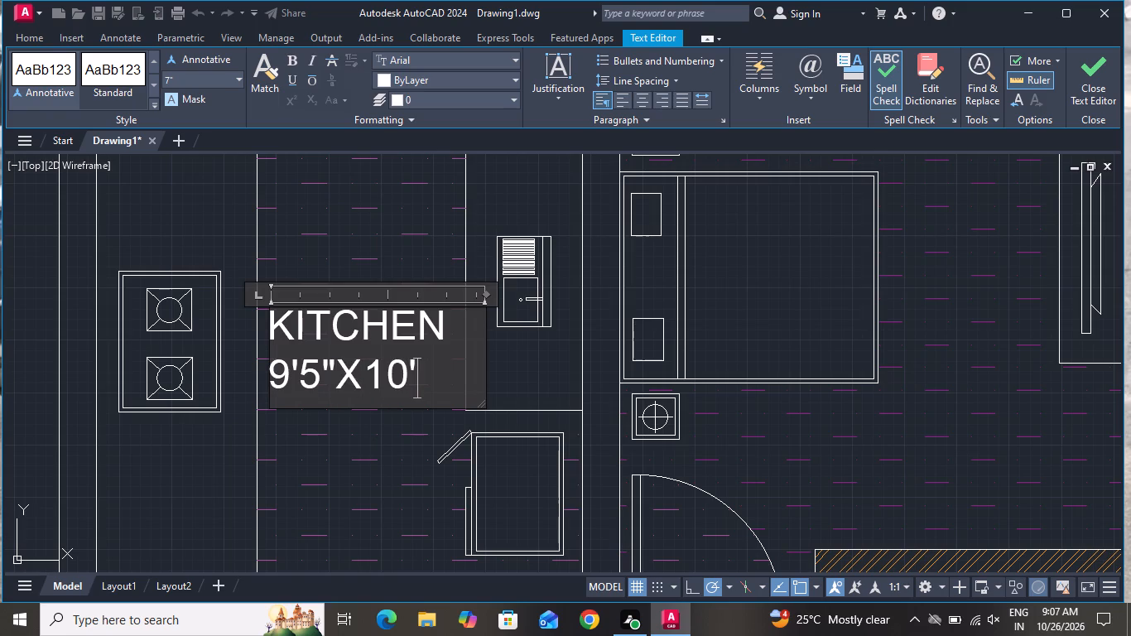
pyautogui.click(562, 362)
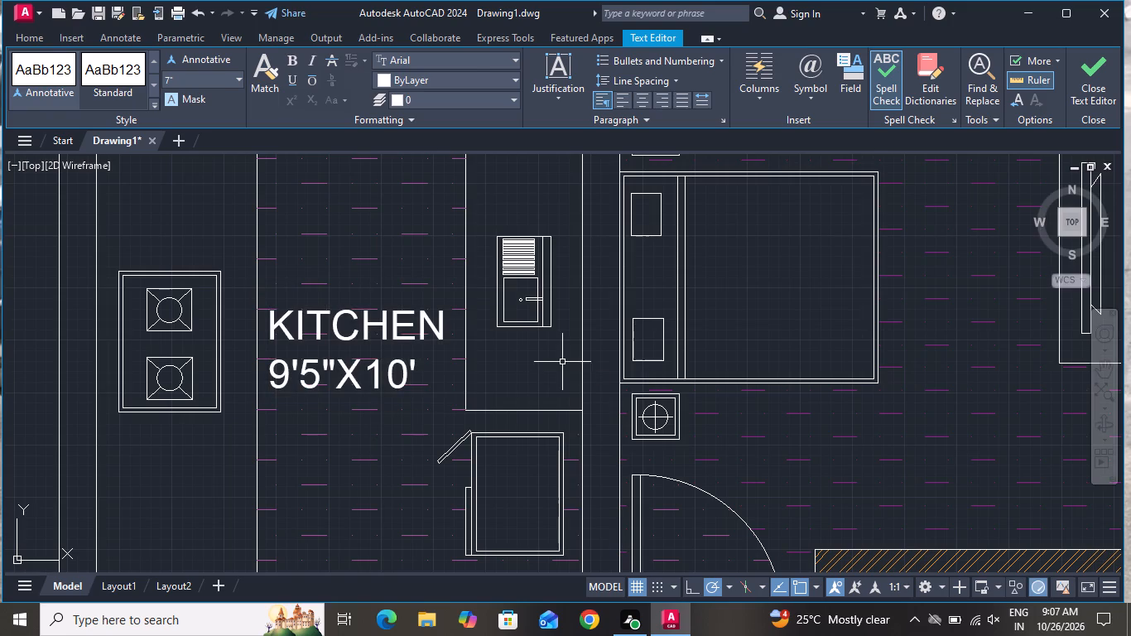
# Change the first line of the copied label above the dining table to "DINING".
pyautogui.scroll(-2, 562, 362)
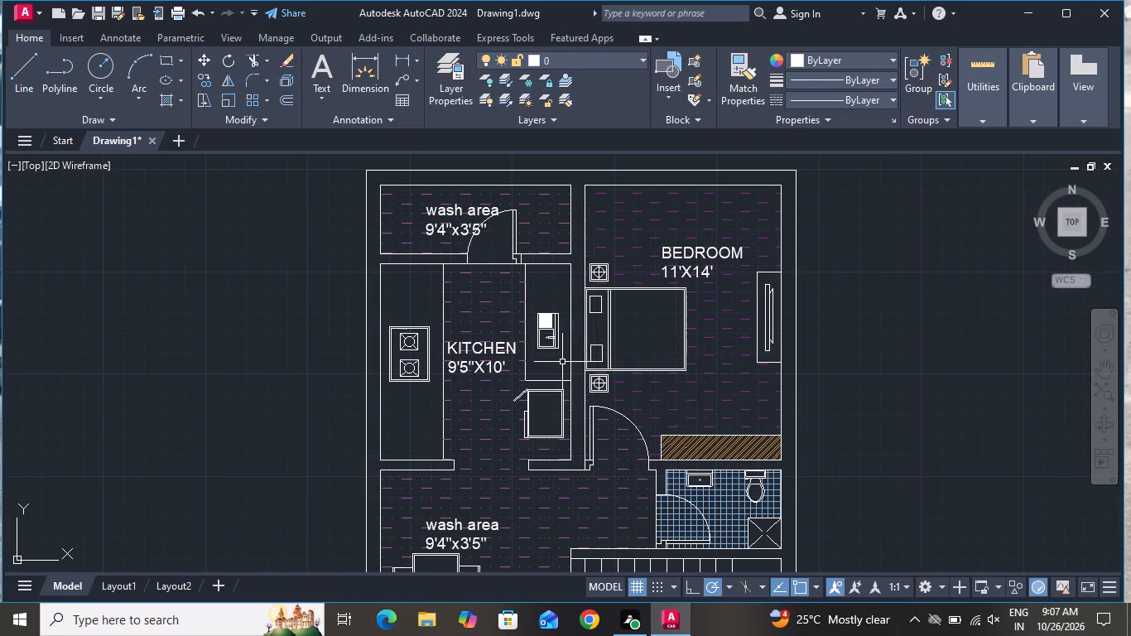
pyautogui.scroll(-1, 566, 333)
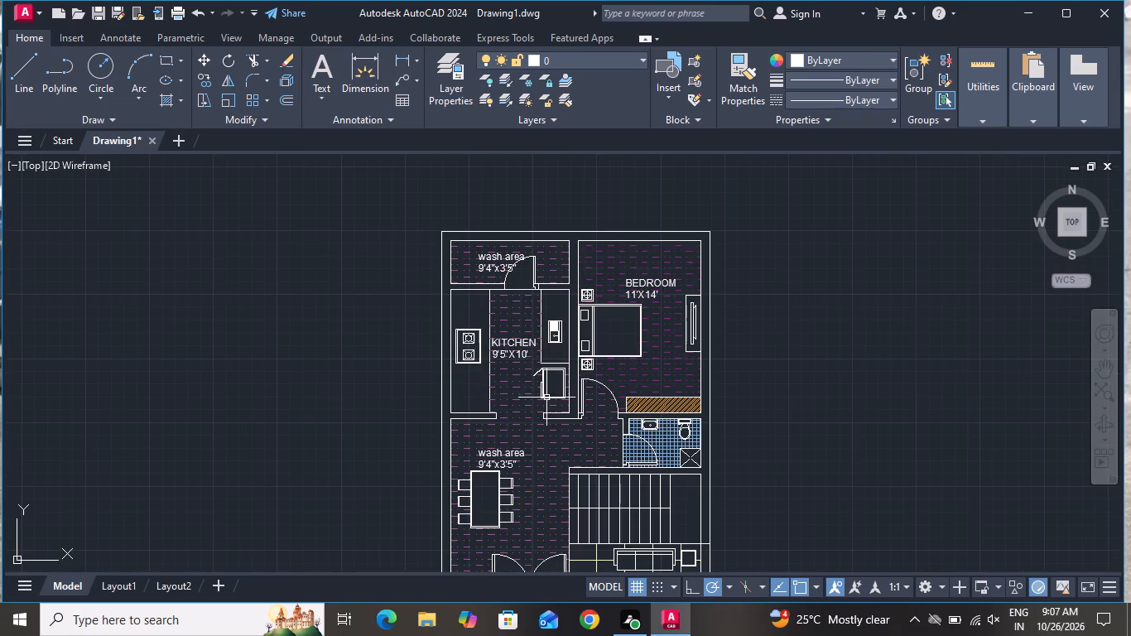
pyautogui.scroll(2, 487, 469)
pyautogui.doubleClick(576, 428)
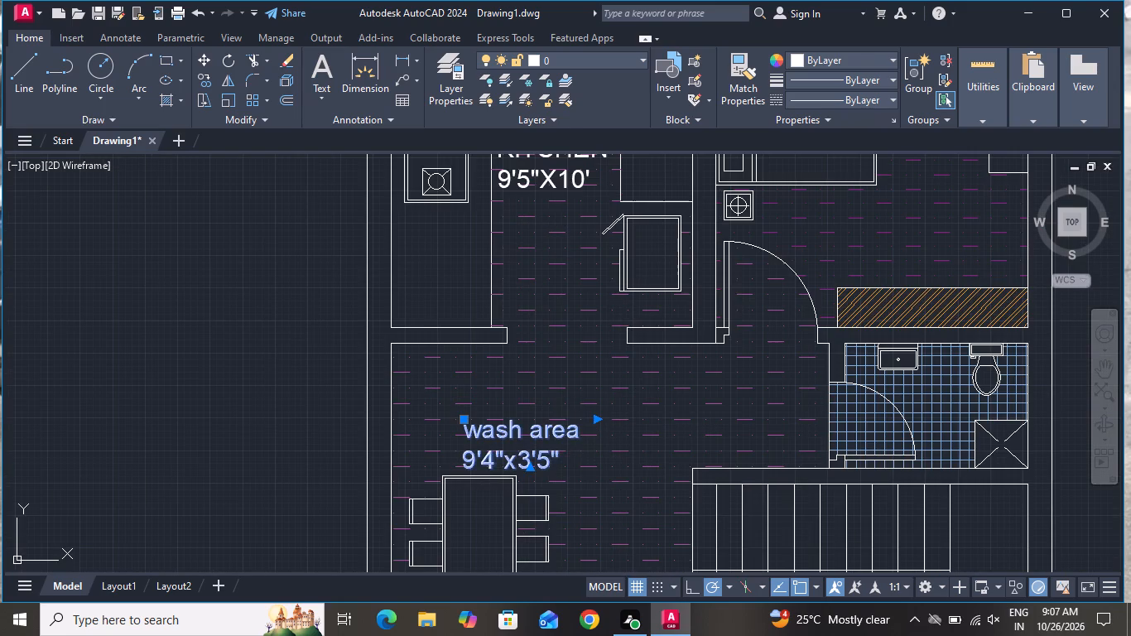
pyautogui.press('BackSpace')
pyautogui.press('BackSpace')
pyautogui.press('BackSpace')
pyautogui.press('BackSpace')
pyautogui.press('BackSpace')
pyautogui.press('BackSpace')
pyautogui.press('BackSpace')
pyautogui.press('BackSpace')
pyautogui.press('BackSpace')
pyautogui.press('BackSpace')
pyautogui.press('BackSpace')
pyautogui.press('BackSpace')
pyautogui.press('BackSpace')
pyautogui.press('BackSpace')
pyautogui.press('BackSpace')
pyautogui.press('BackSpace')
pyautogui.press('BackSpace')
pyautogui.press('BackSpace')
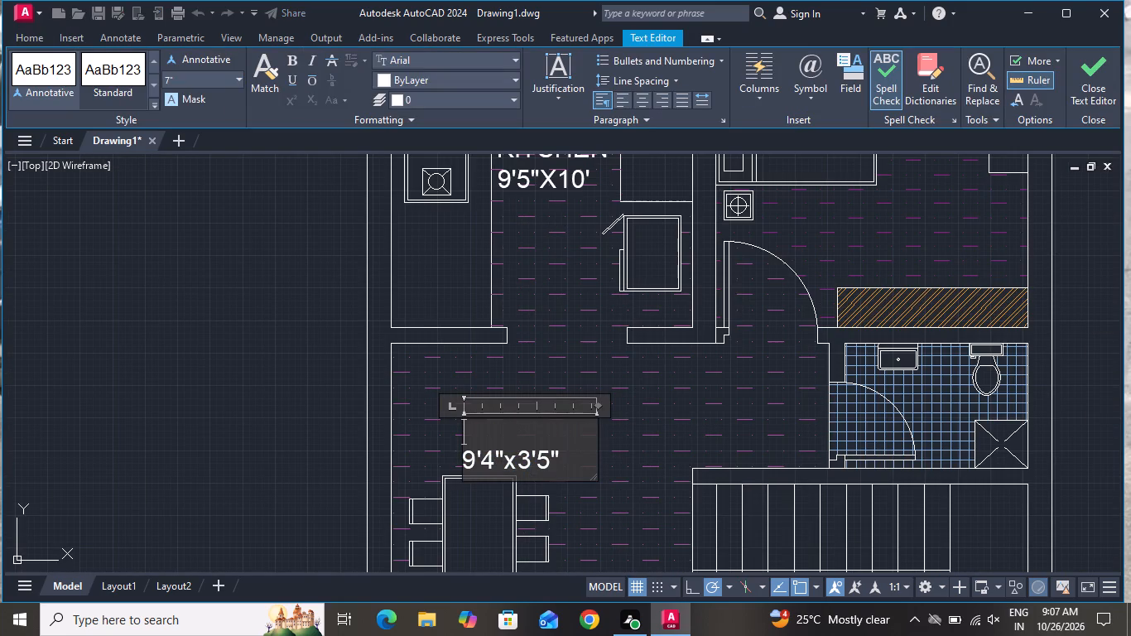
pyautogui.write('DINING')
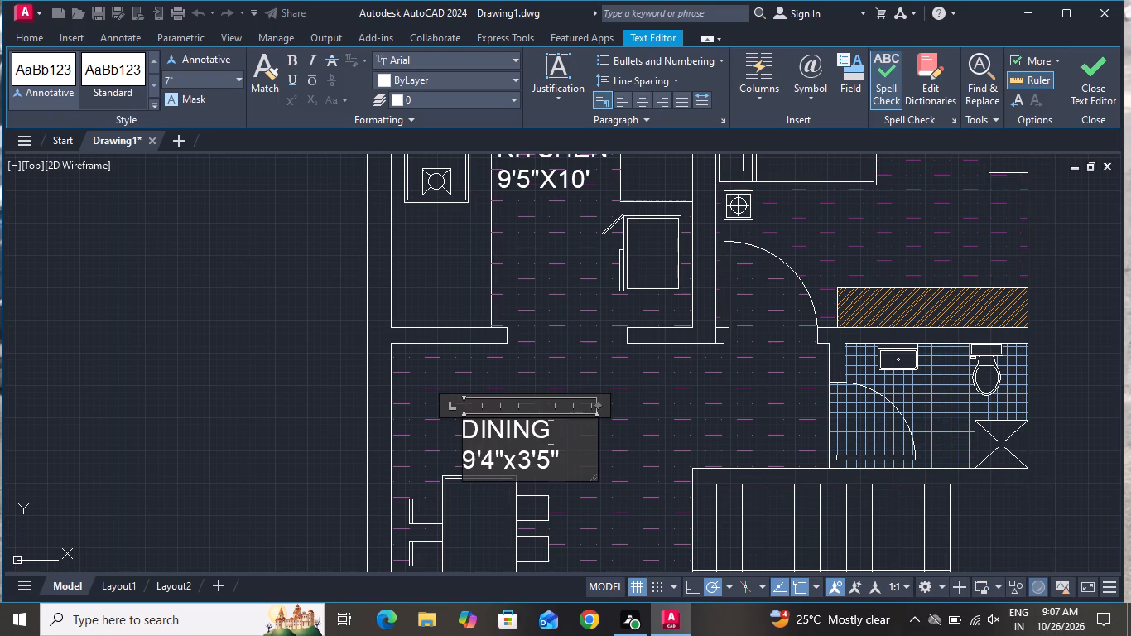
# Replace the size line of the dining label with "10'5"X14'7"" and finish editing the text.
pyautogui.click(580, 458)
pyautogui.press('BackSpace')
pyautogui.press('BackSpace')
pyautogui.press('BackSpace')
pyautogui.press('BackSpace')
pyautogui.press('BackSpace')
pyautogui.press('BackSpace')
pyautogui.press('BackSpace')
pyautogui.press('BackSpace')
pyautogui.press('BackSpace')
pyautogui.press('BackSpace')
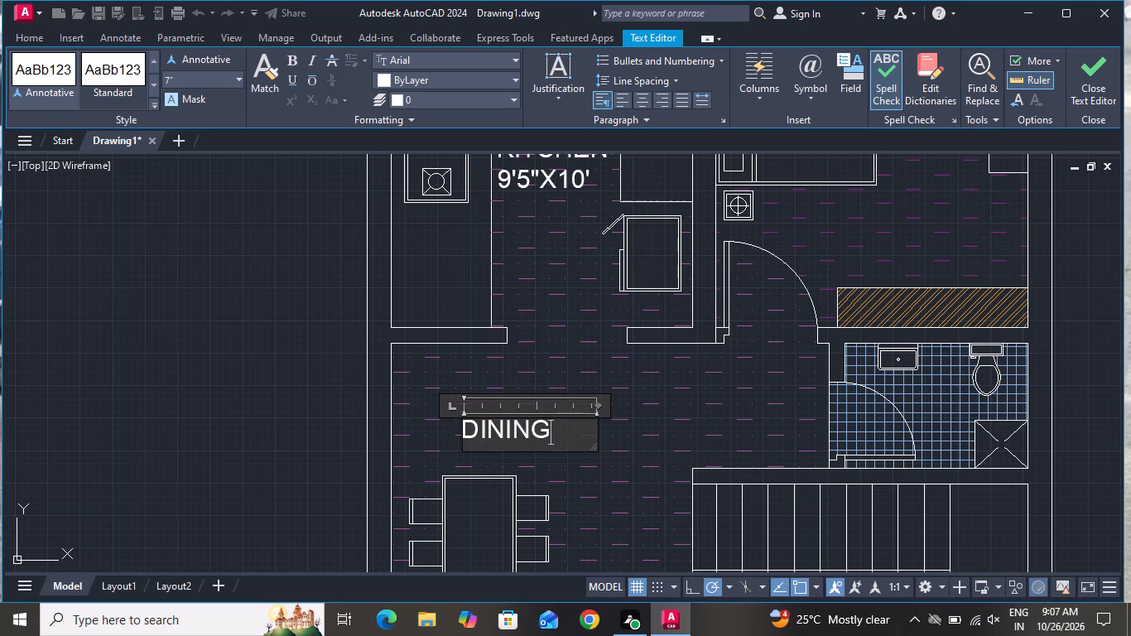
pyautogui.press('Return')
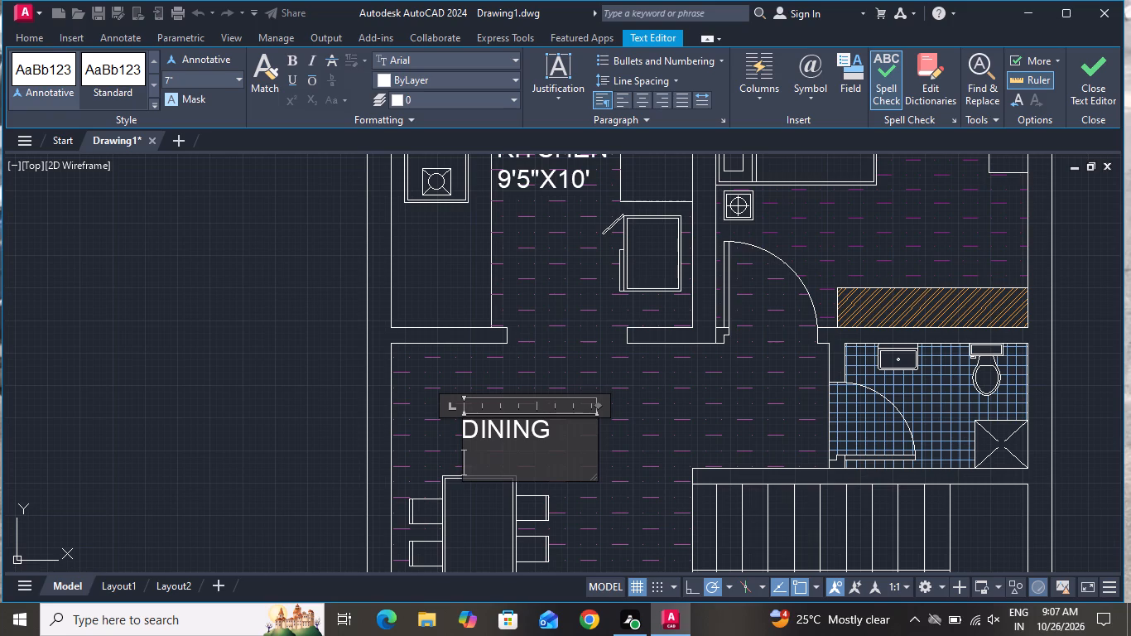
pyautogui.press('1')
pyautogui.press('0')
pyautogui.press("'")
pyautogui.press('5')
pyautogui.hotkey('shift', '"')
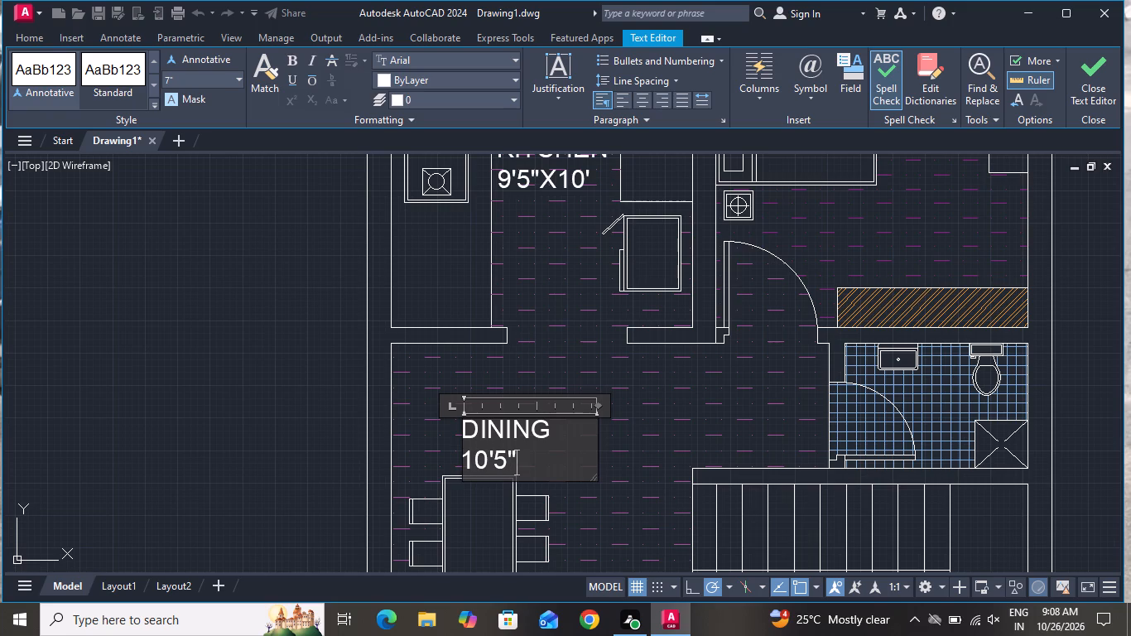
pyautogui.press('x')
pyautogui.write('14')
pyautogui.write("'7")
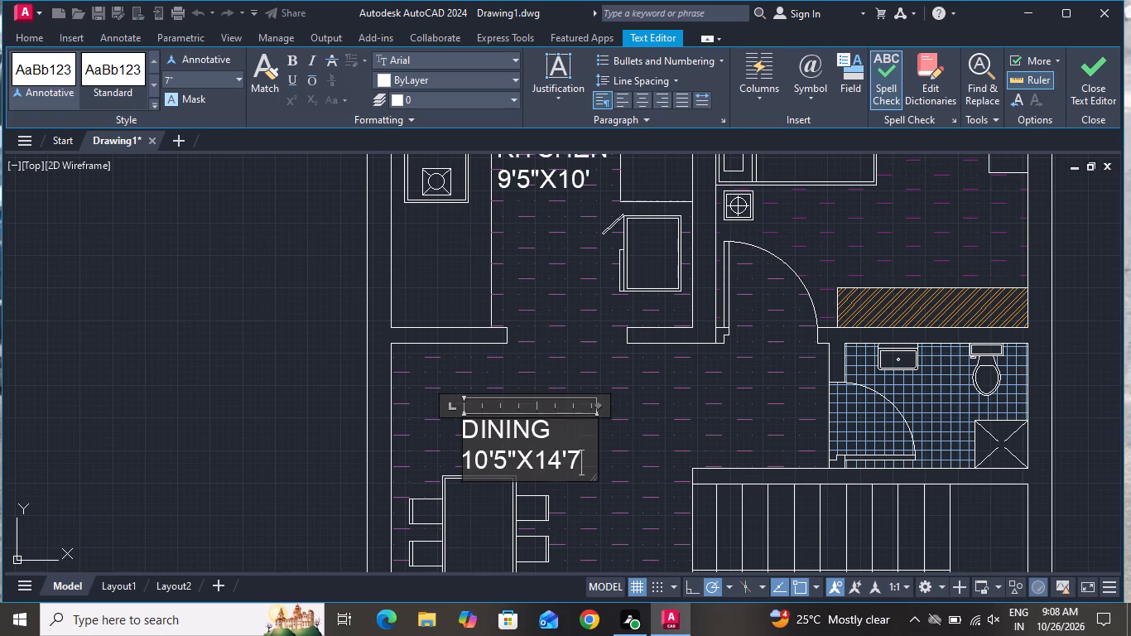
pyautogui.hotkey('shift', '"')
pyautogui.click(509, 371)
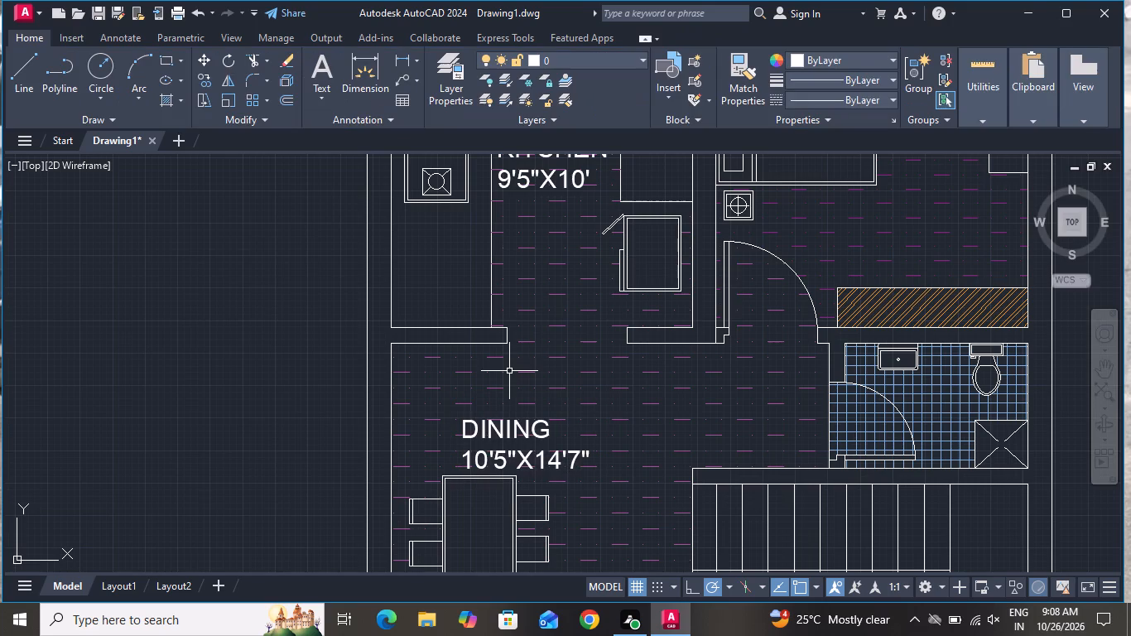
# Change the first line of the copied label between the two coffee tables to "DRAWING ROOM".
pyautogui.scroll(-1, 513, 369)
pyautogui.scroll(-2, 596, 362)
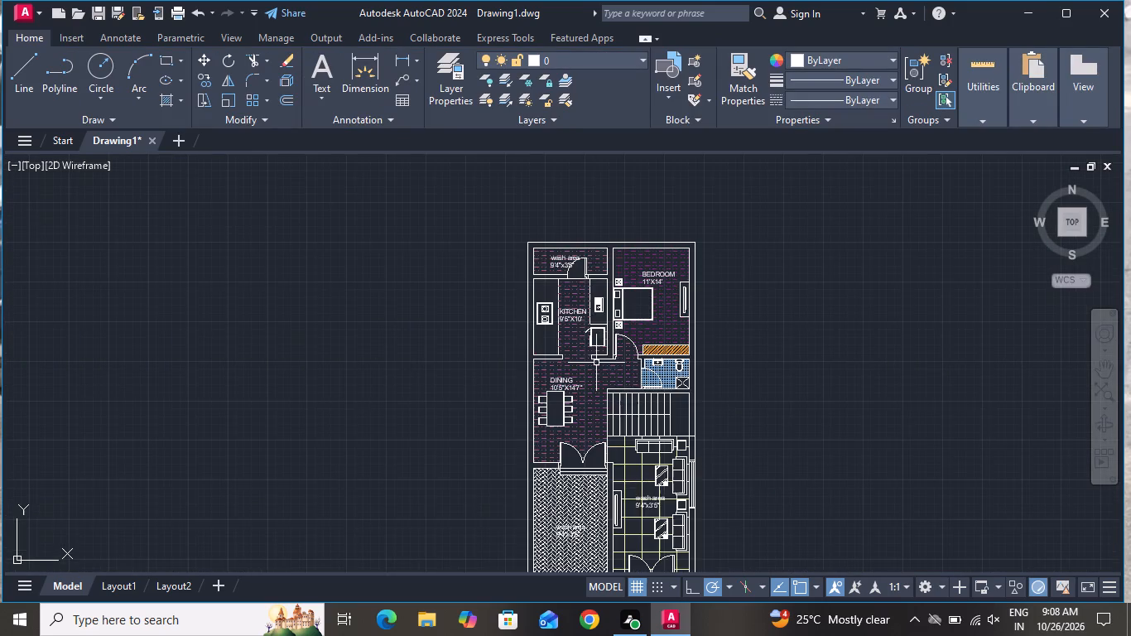
pyautogui.scroll(-1, 596, 363)
pyautogui.scroll(4, 626, 466)
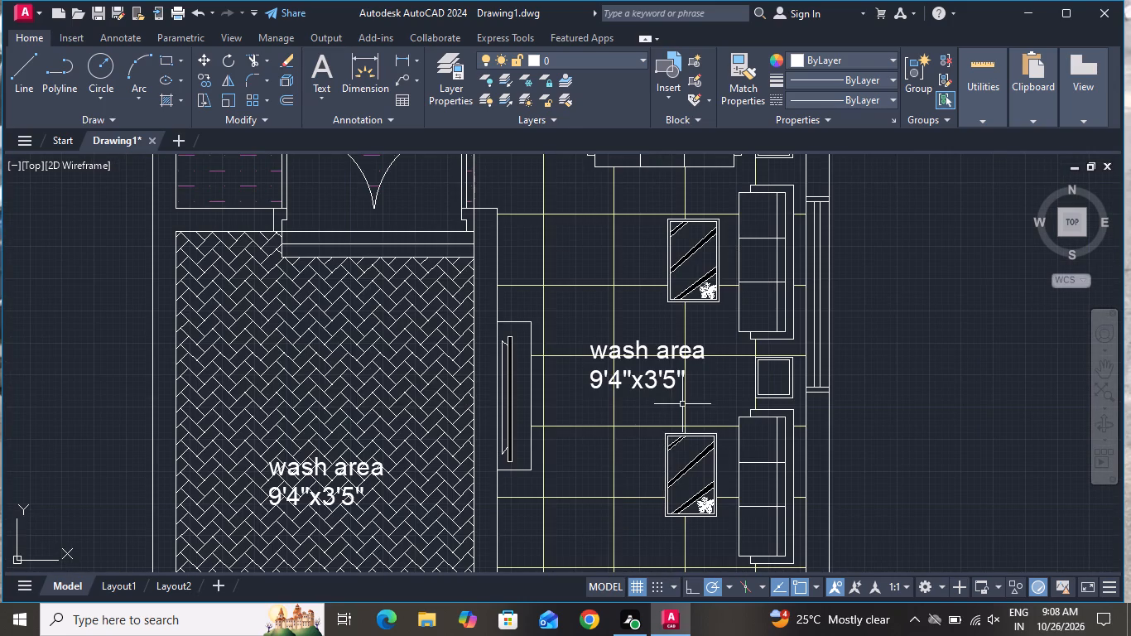
pyautogui.scroll(1, 682, 404)
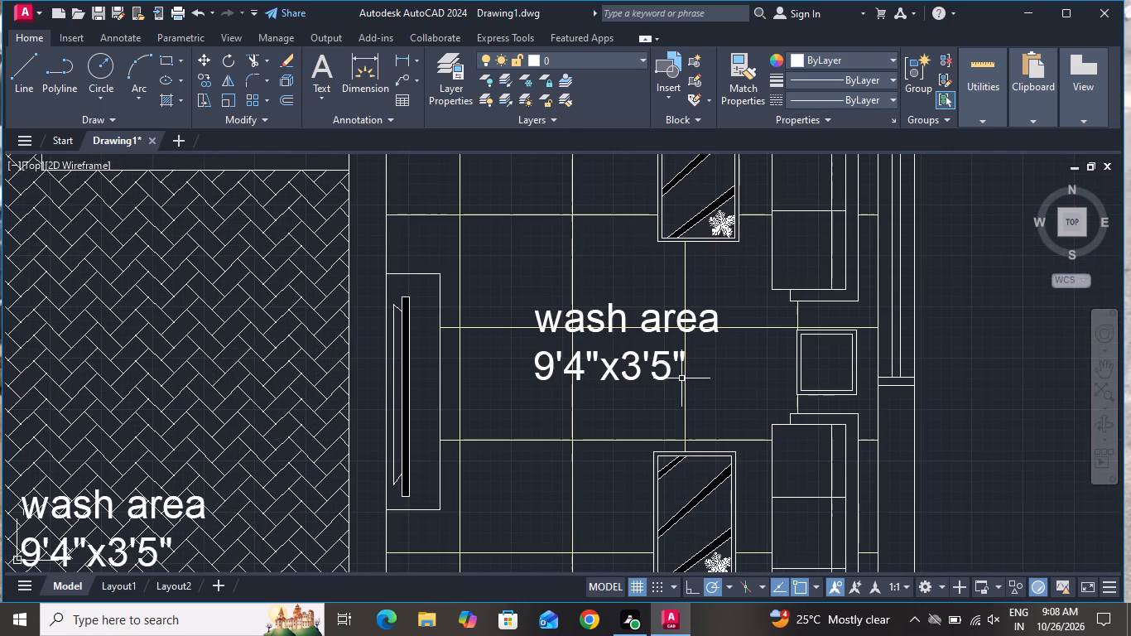
pyautogui.doubleClick(715, 314)
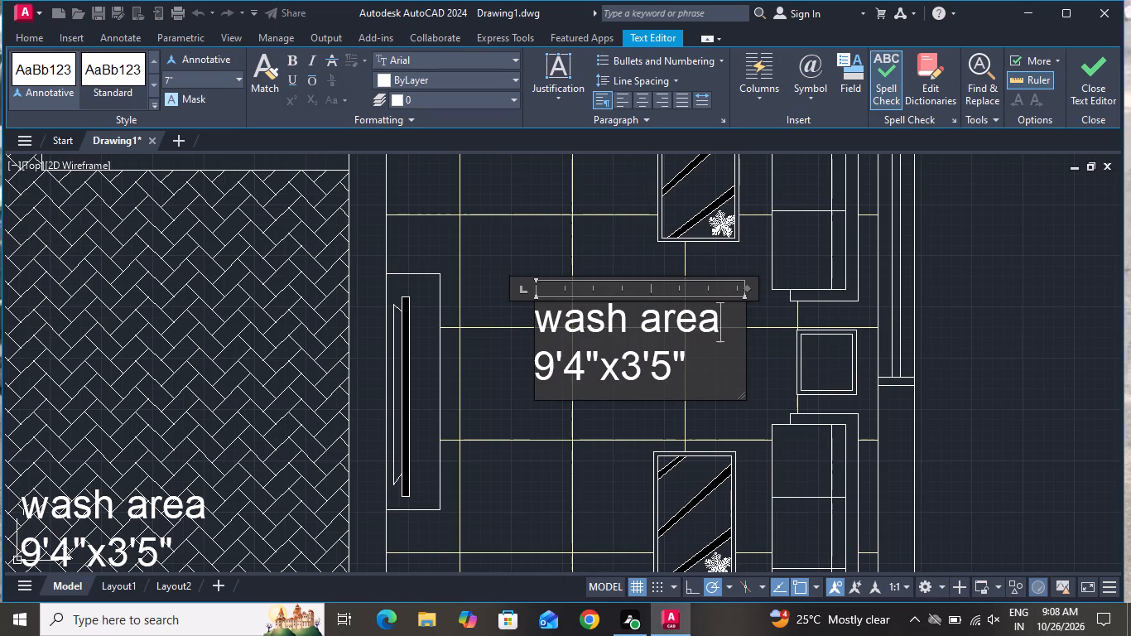
pyautogui.press('BackSpace')
pyautogui.press('BackSpace')
pyautogui.press('BackSpace')
pyautogui.press('BackSpace')
pyautogui.press('BackSpace')
pyautogui.press('BackSpace')
pyautogui.press('BackSpace')
pyautogui.press('BackSpace')
pyautogui.press('BackSpace')
pyautogui.press('BackSpace')
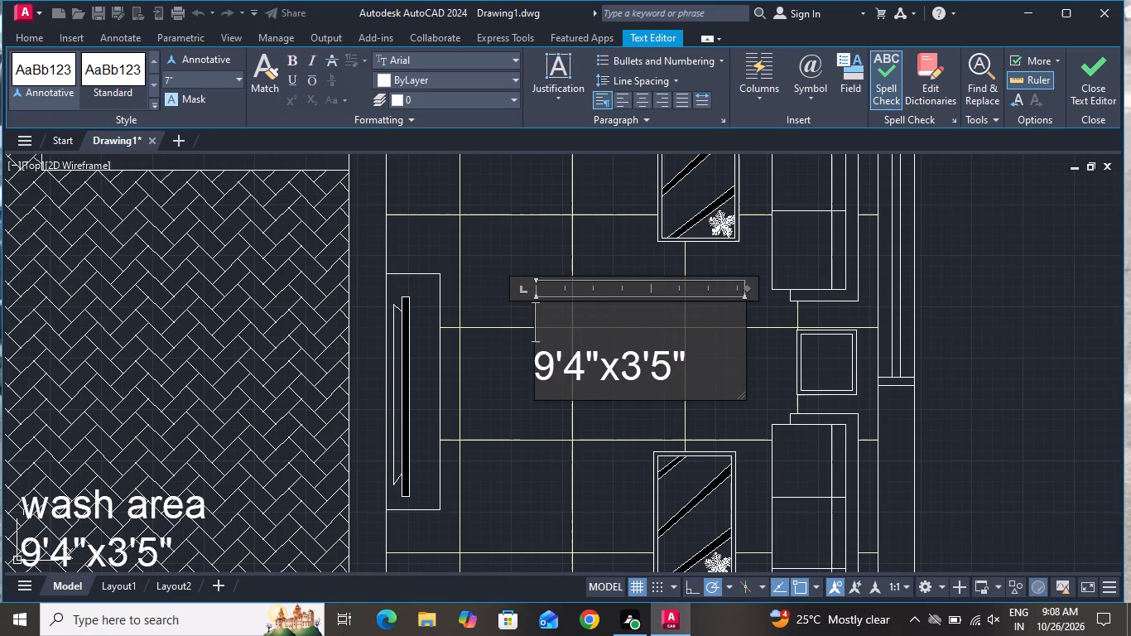
pyautogui.press('d')
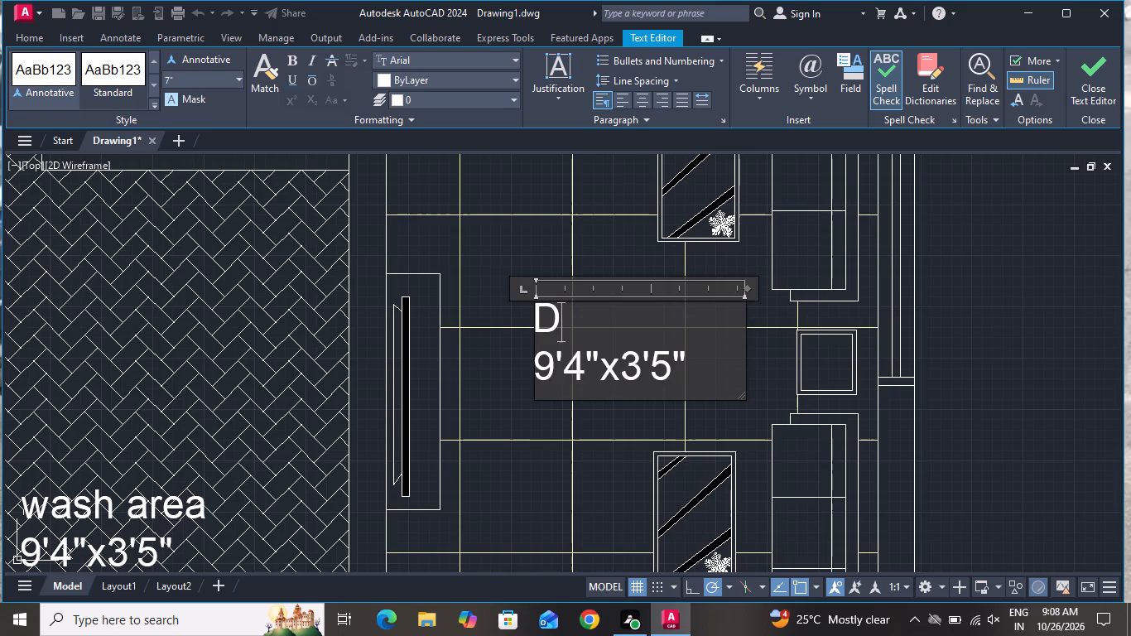
pyautogui.write('RAWING')
pyautogui.press('space')
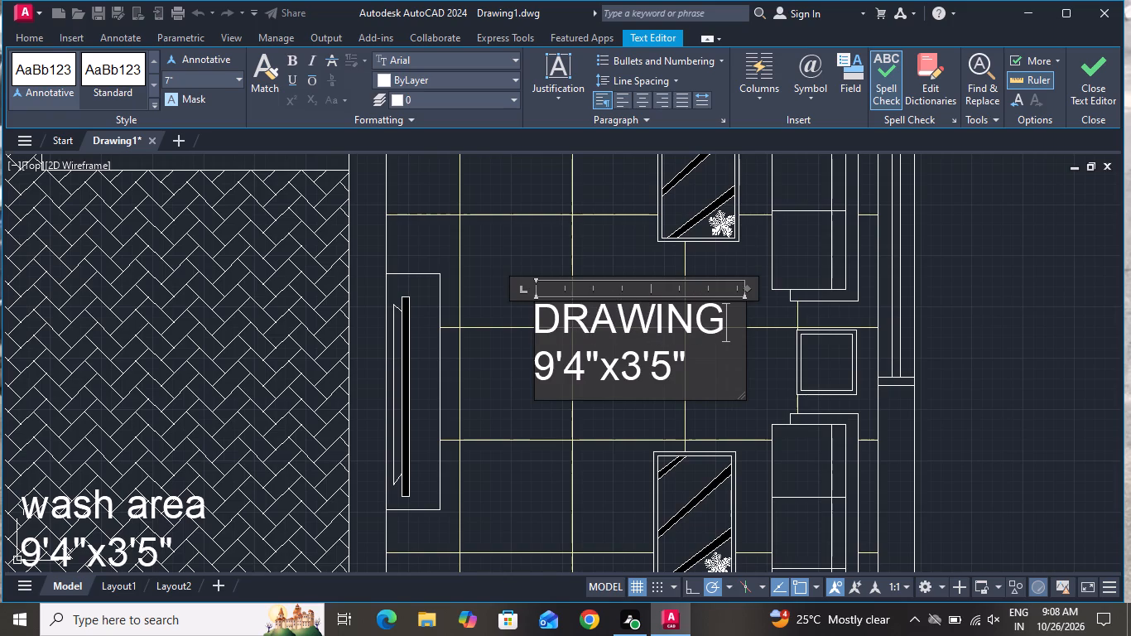
pyautogui.write('ROO')
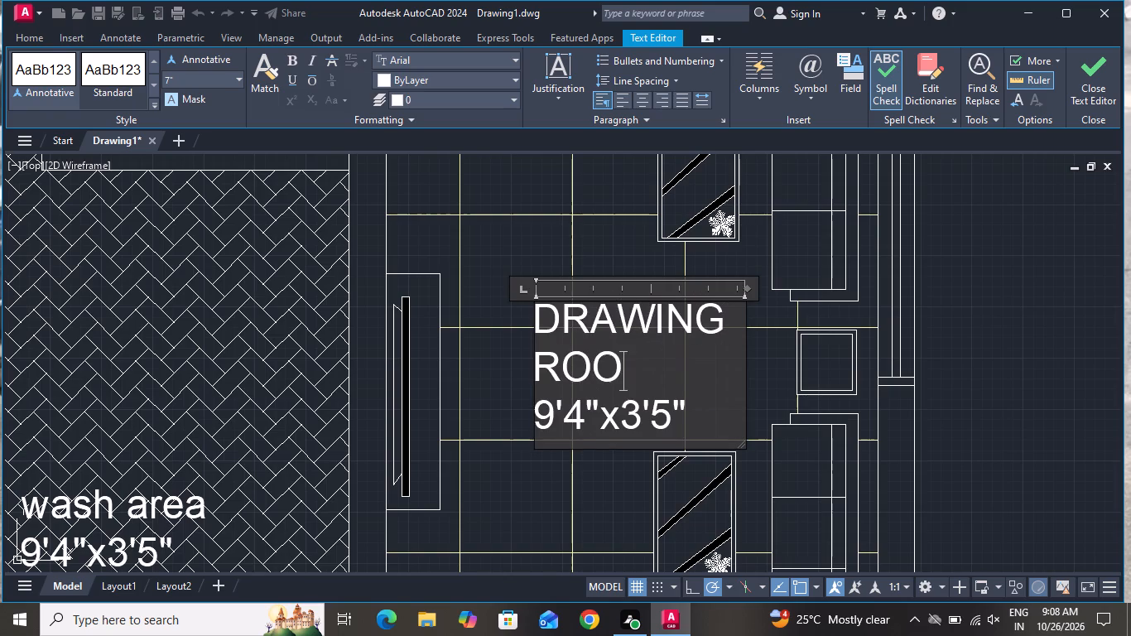
pyautogui.press('m')
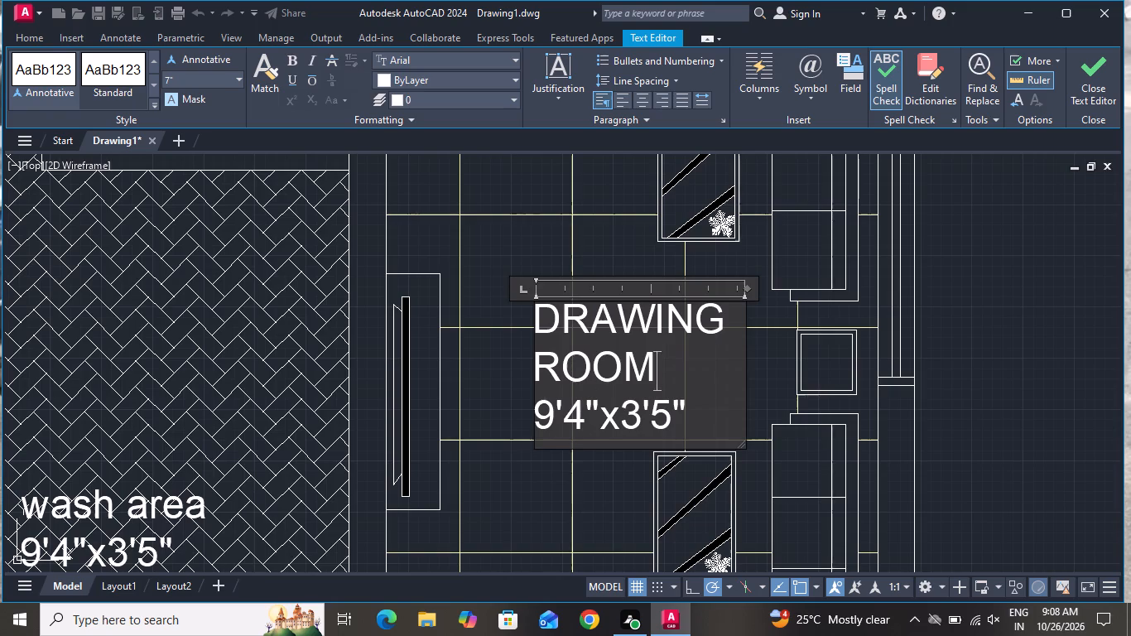
# Replace the size line of the drawing room label with "10'18'3"".
pyautogui.click(710, 417)
pyautogui.press('BackSpace')
pyautogui.press('BackSpace')
pyautogui.press('BackSpace')
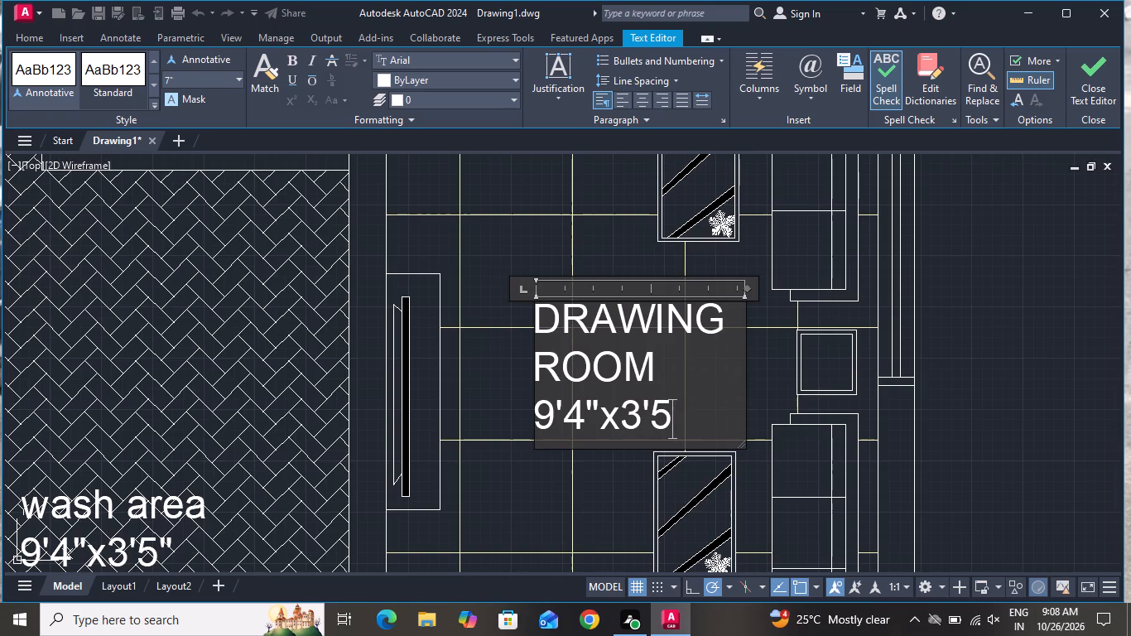
pyautogui.press('BackSpace')
pyautogui.press('BackSpace')
pyautogui.press('BackSpace')
pyautogui.press('BackSpace')
pyautogui.press('BackSpace')
pyautogui.press('BackSpace')
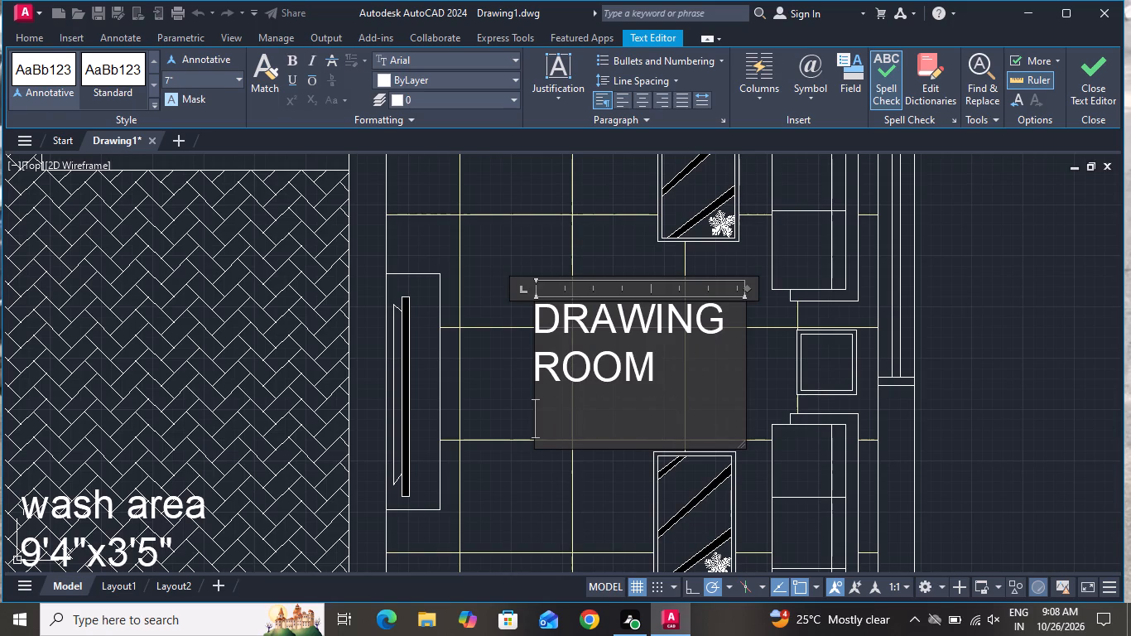
pyautogui.write("10'")
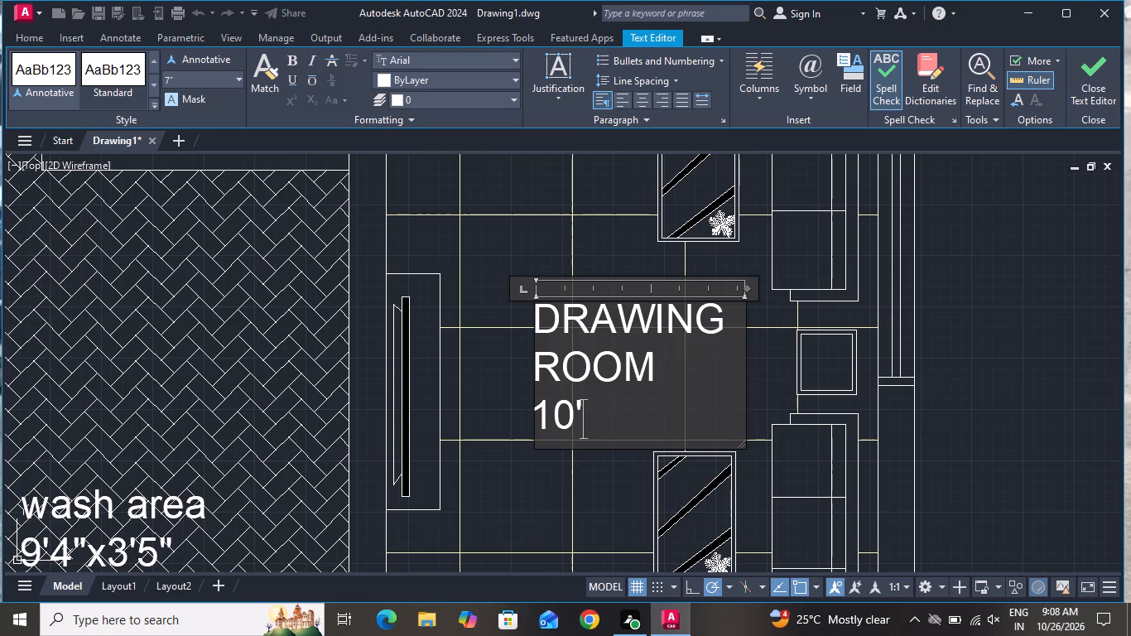
pyautogui.press('1')
pyautogui.write("8'")
pyautogui.press('3')
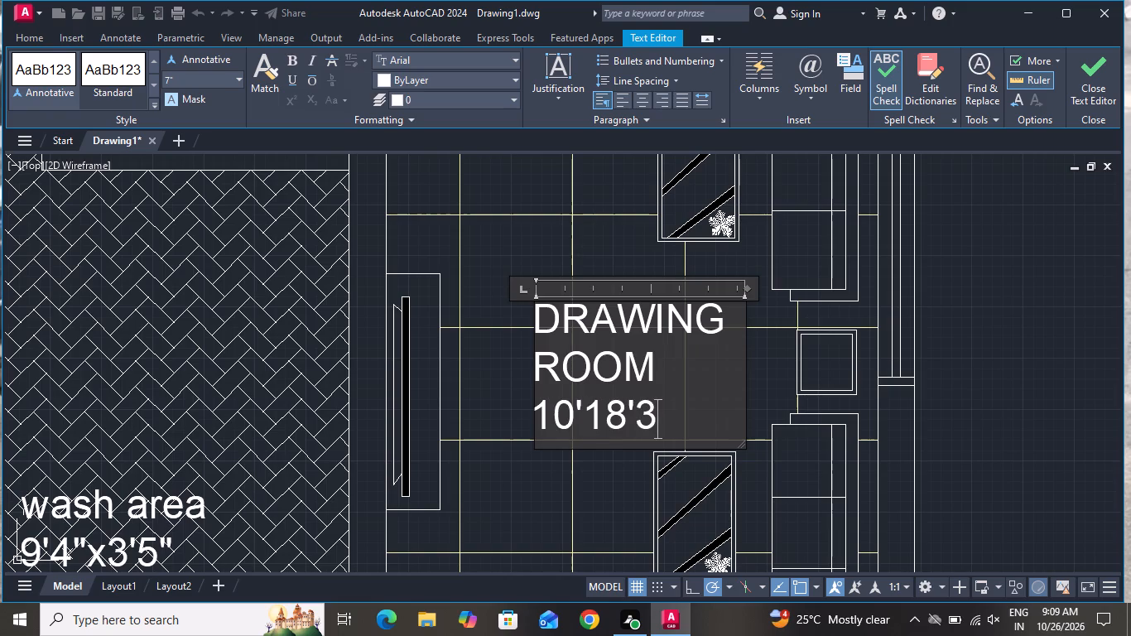
pyautogui.hotkey('shift', '"')
# Widen the drawing room label's text frame so the name fits on one line, and finish editing.
pyautogui.moveTo(744, 367); pyautogui.dragTo(870, 353)
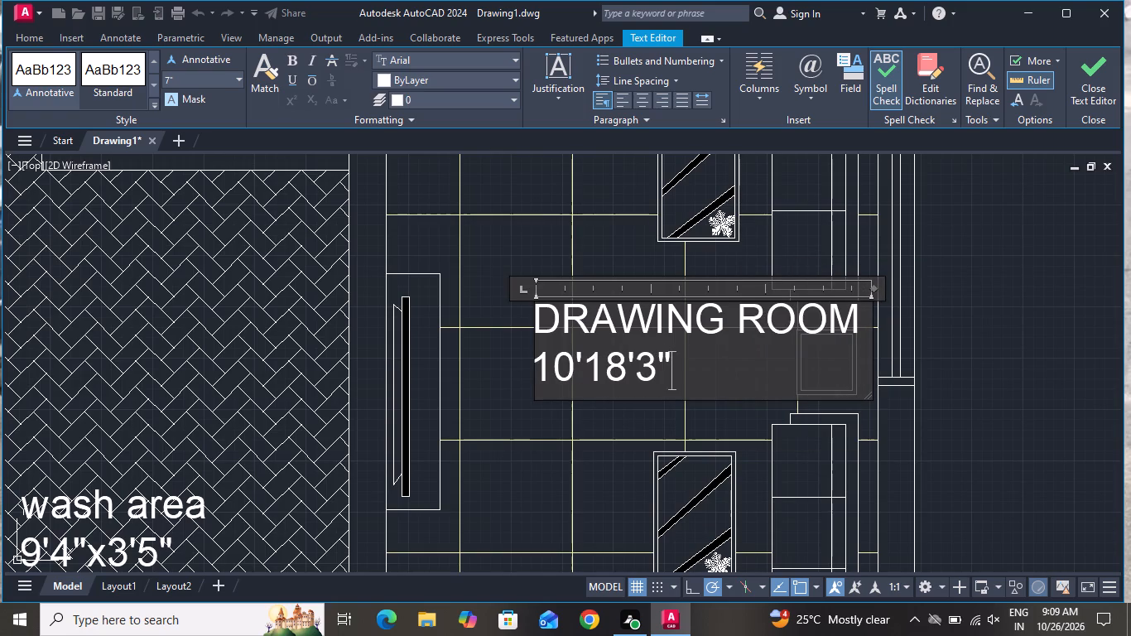
pyautogui.click(573, 223)
# Move the drawing room label into the clear floor between the TV unit and the small side table by the sofas.
pyautogui.click(643, 320)
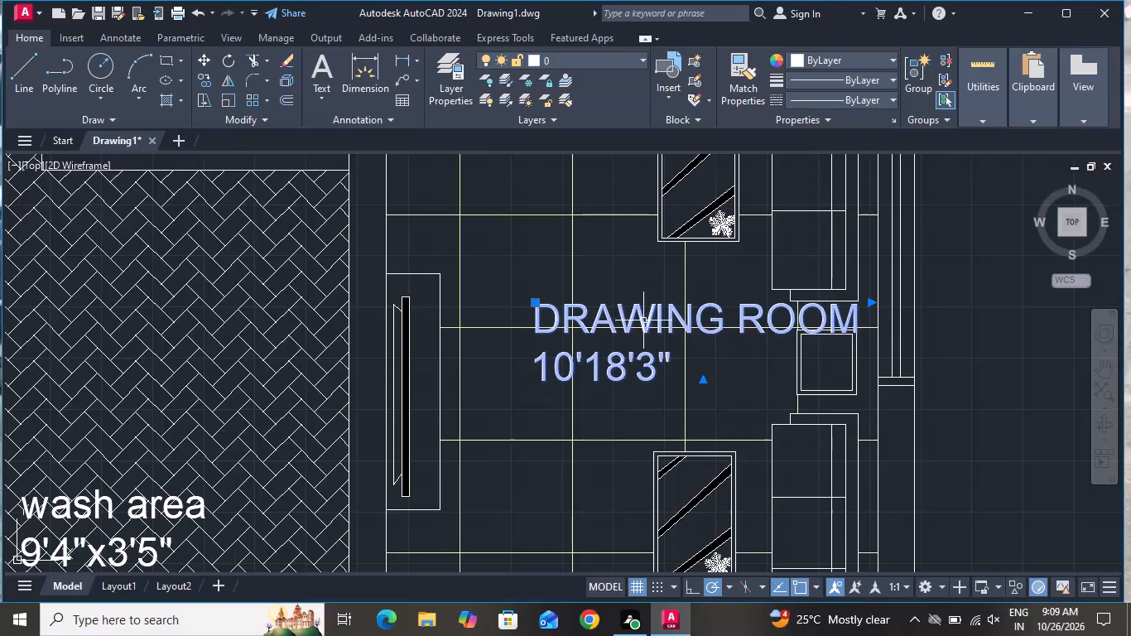
pyautogui.click(205, 58)
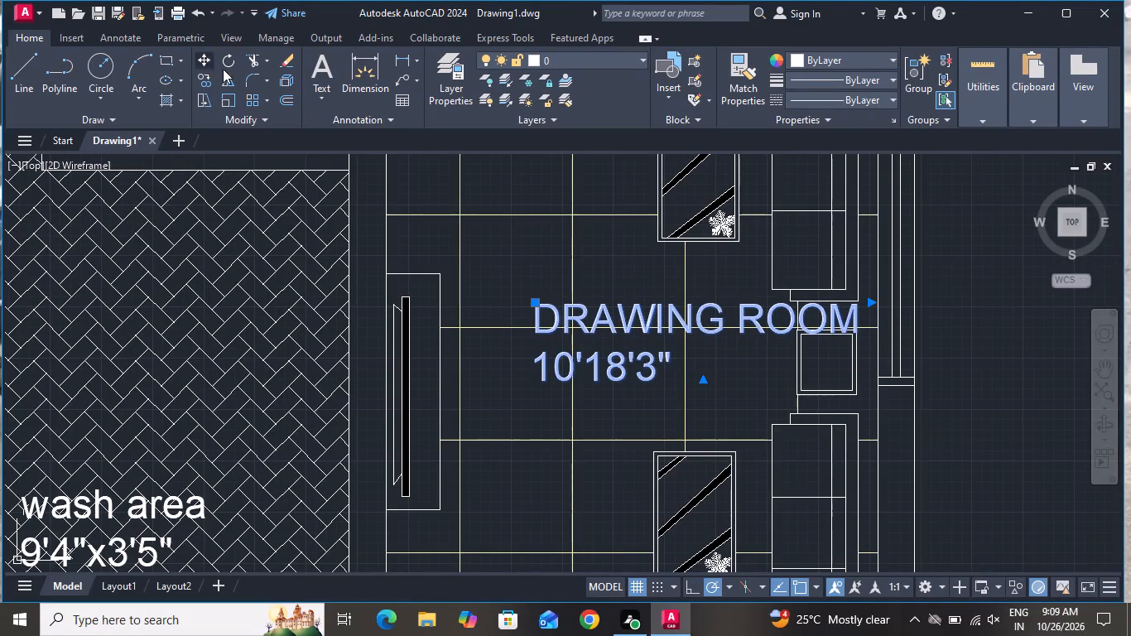
pyautogui.click(641, 329)
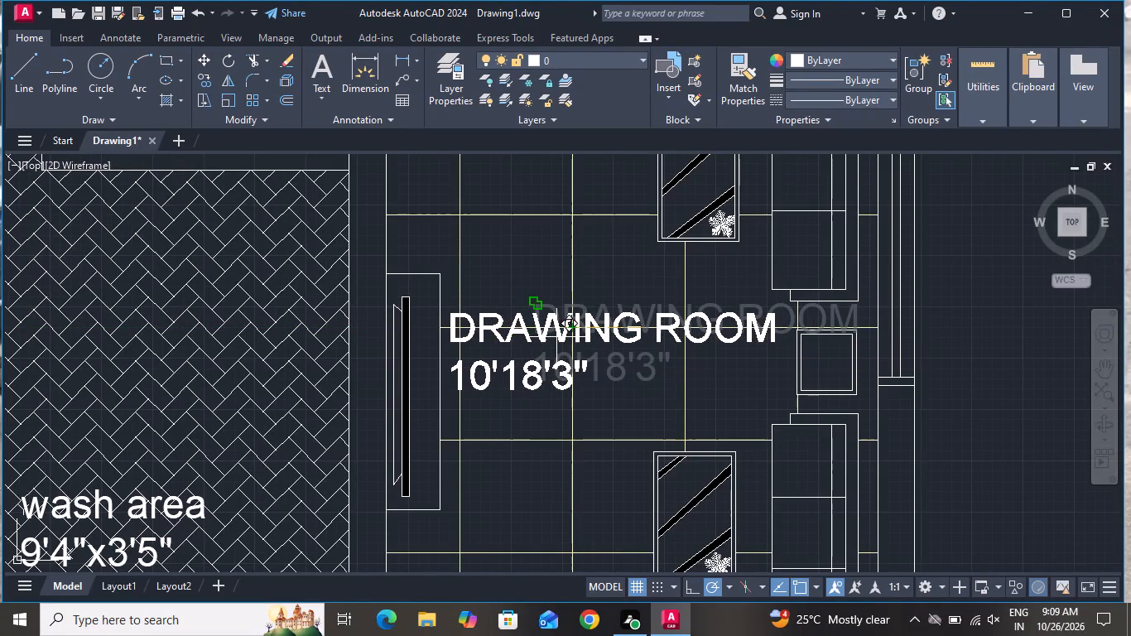
pyautogui.click(556, 337)
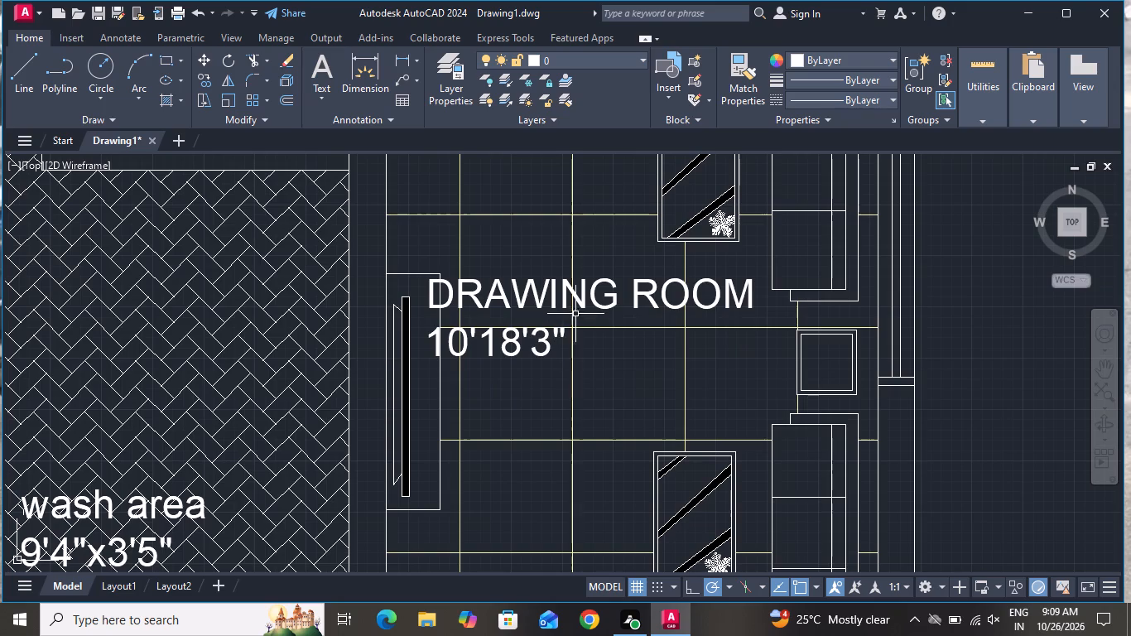
pyautogui.click(546, 301)
pyautogui.click(515, 301)
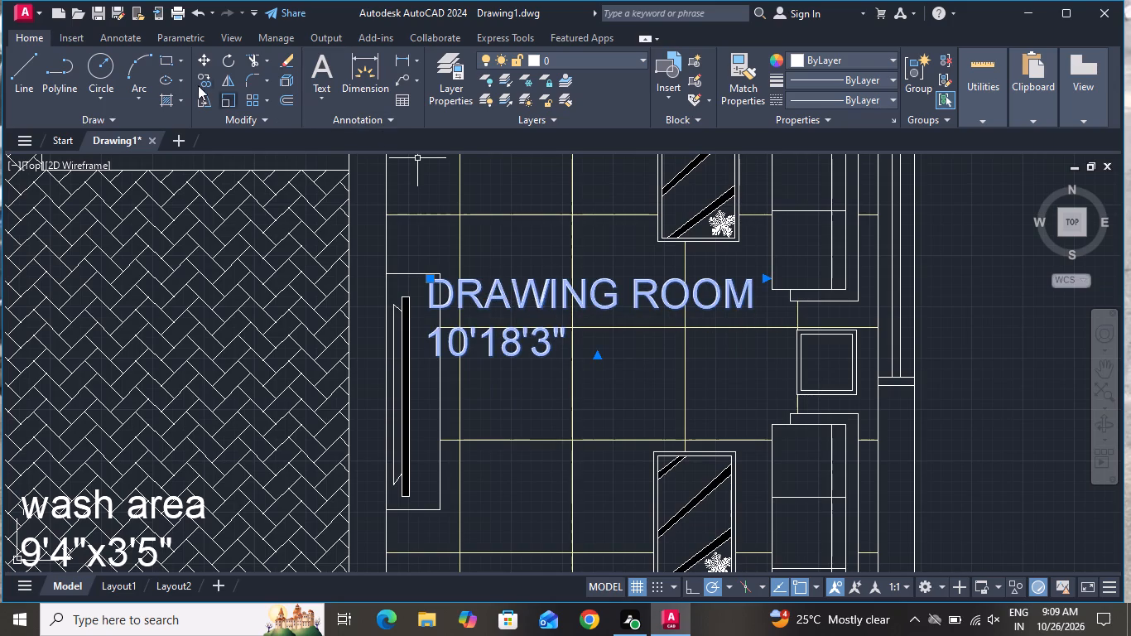
pyautogui.click(195, 60)
pyautogui.click(556, 294)
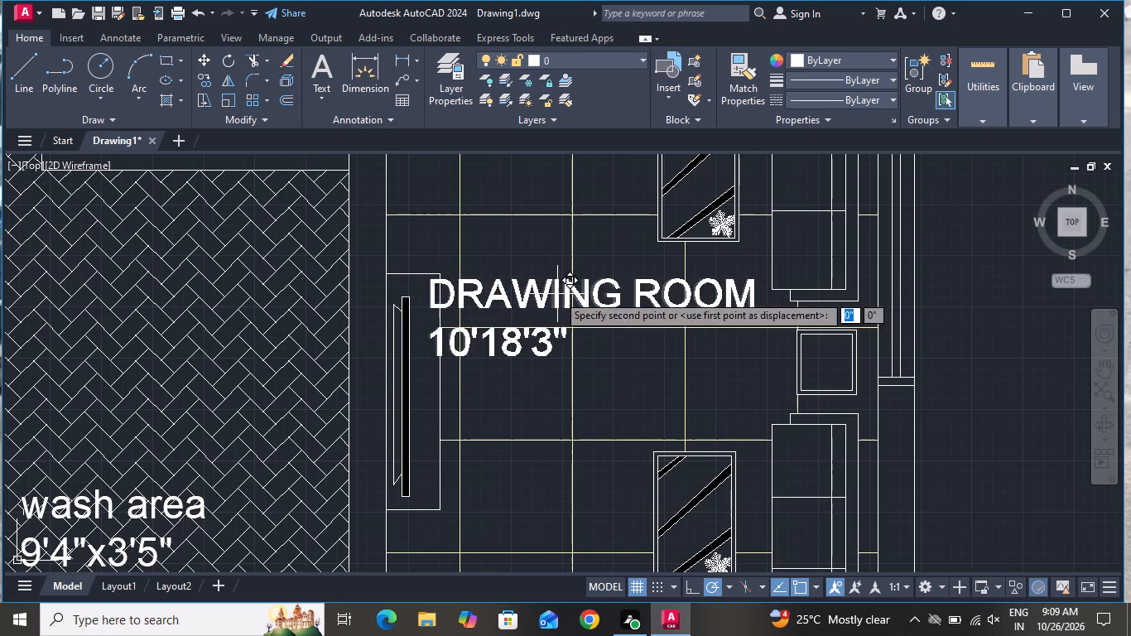
pyautogui.click(589, 344)
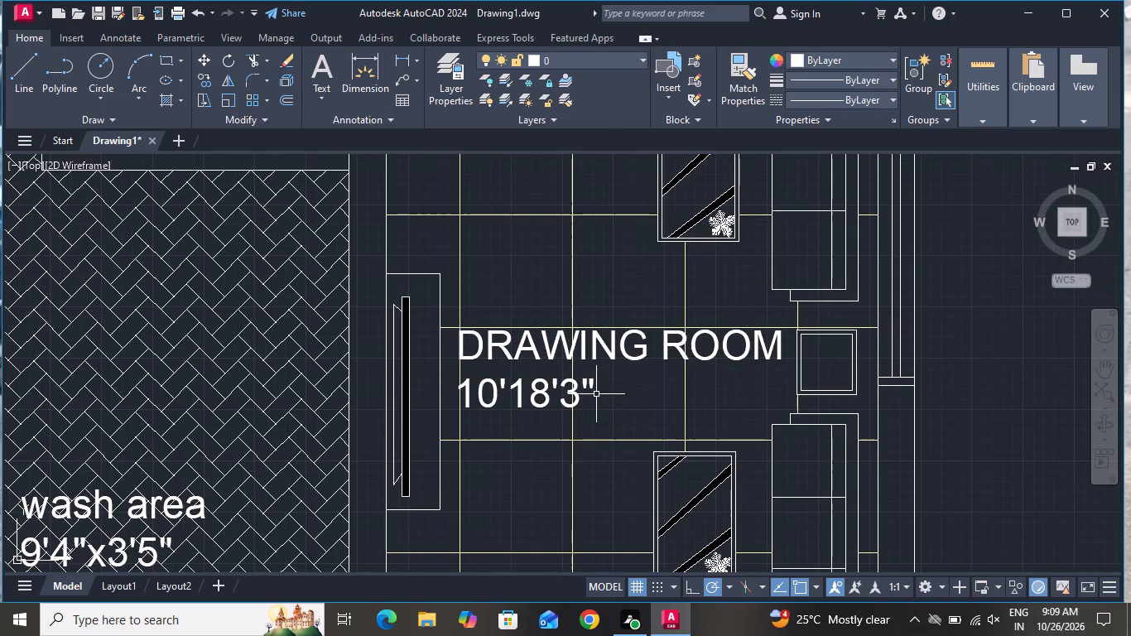
# Change the first line of the copied wash area label in the orange-tiled strip outside the drawing room doors to "PASSAGE".
pyautogui.scroll(-2, 596, 394)
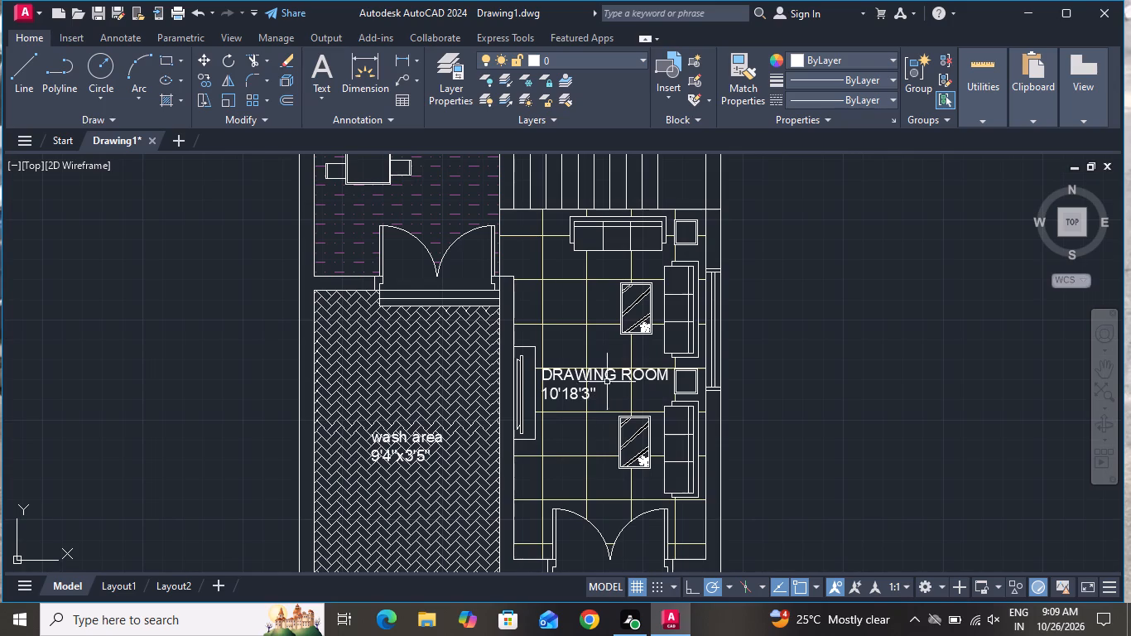
pyautogui.scroll(-1, 608, 369)
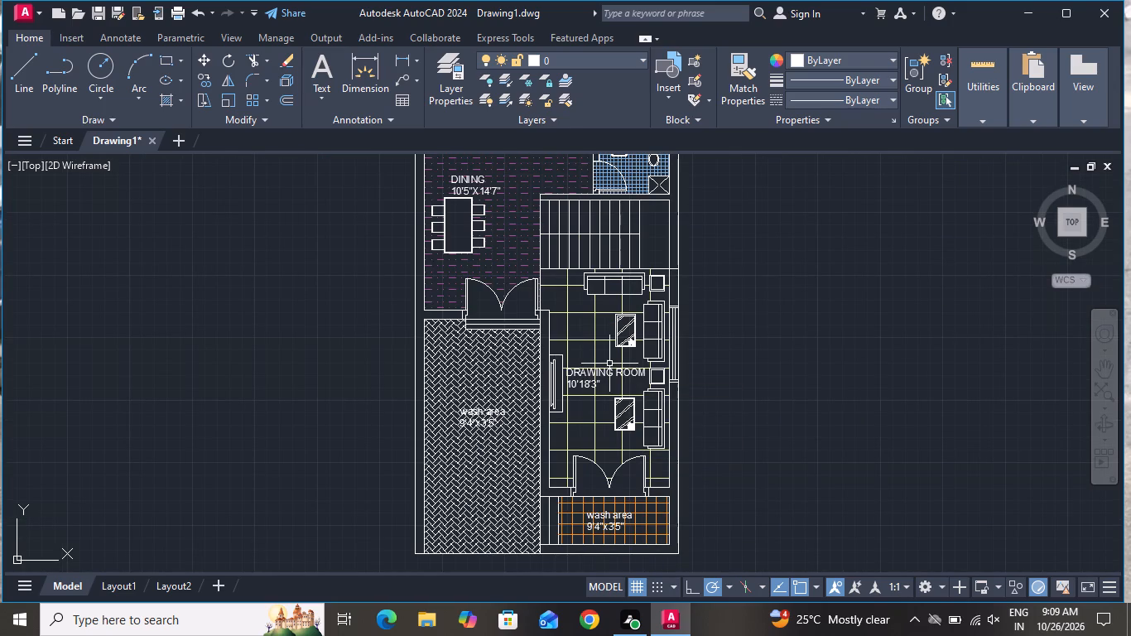
pyautogui.scroll(-2, 609, 364)
pyautogui.scroll(5, 614, 426)
pyautogui.tripleClick(658, 411)
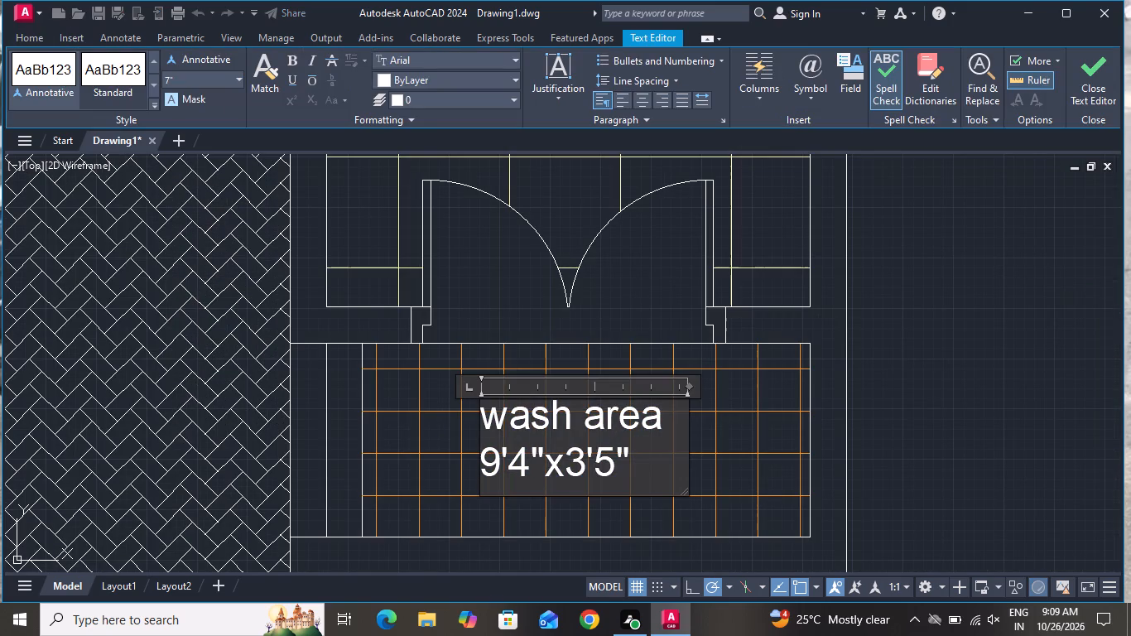
pyautogui.press('BackSpace')
pyautogui.press('BackSpace')
pyautogui.press('BackSpace')
pyautogui.press('BackSpace')
pyautogui.press('BackSpace')
pyautogui.press('BackSpace')
pyautogui.press('BackSpace')
pyautogui.press('BackSpace')
pyautogui.press('BackSpace')
pyautogui.press('BackSpace')
pyautogui.press('BackSpace')
pyautogui.press('BackSpace')
pyautogui.press('BackSpace')
pyautogui.press('BackSpace')
pyautogui.press('BackSpace')
pyautogui.press('BackSpace')
pyautogui.press('BackSpace')
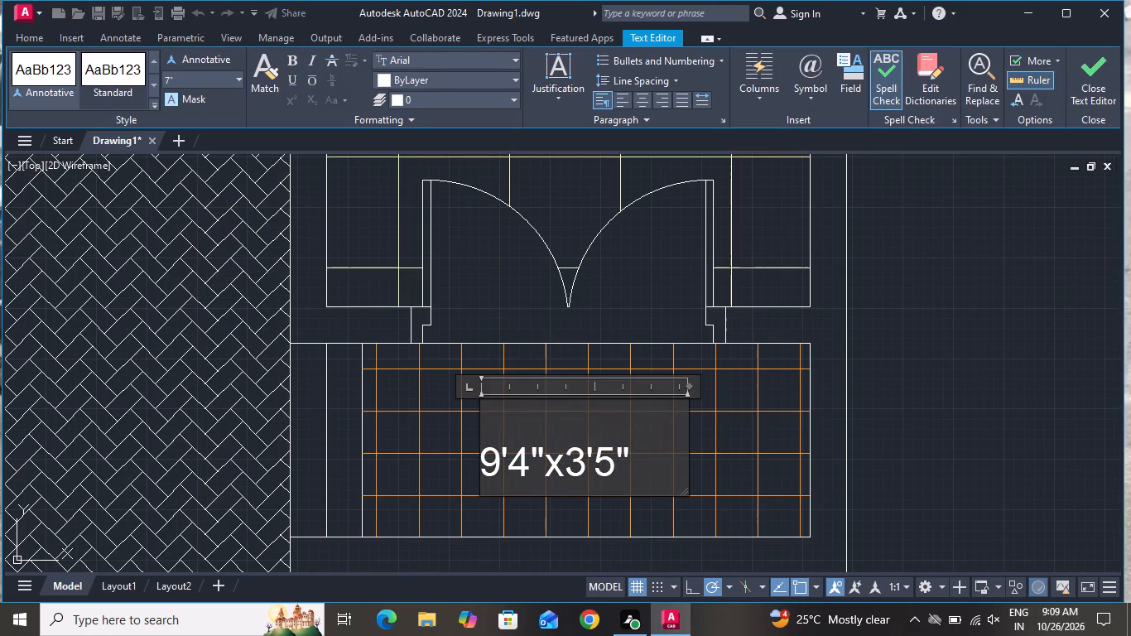
pyautogui.write('PASS')
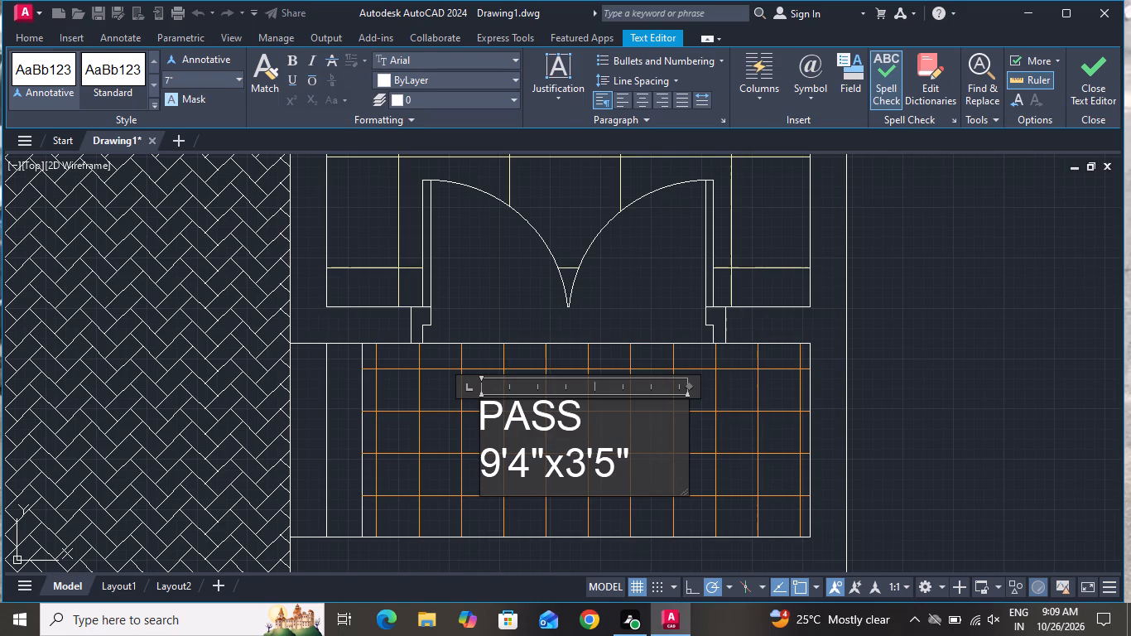
pyautogui.write('AGE')
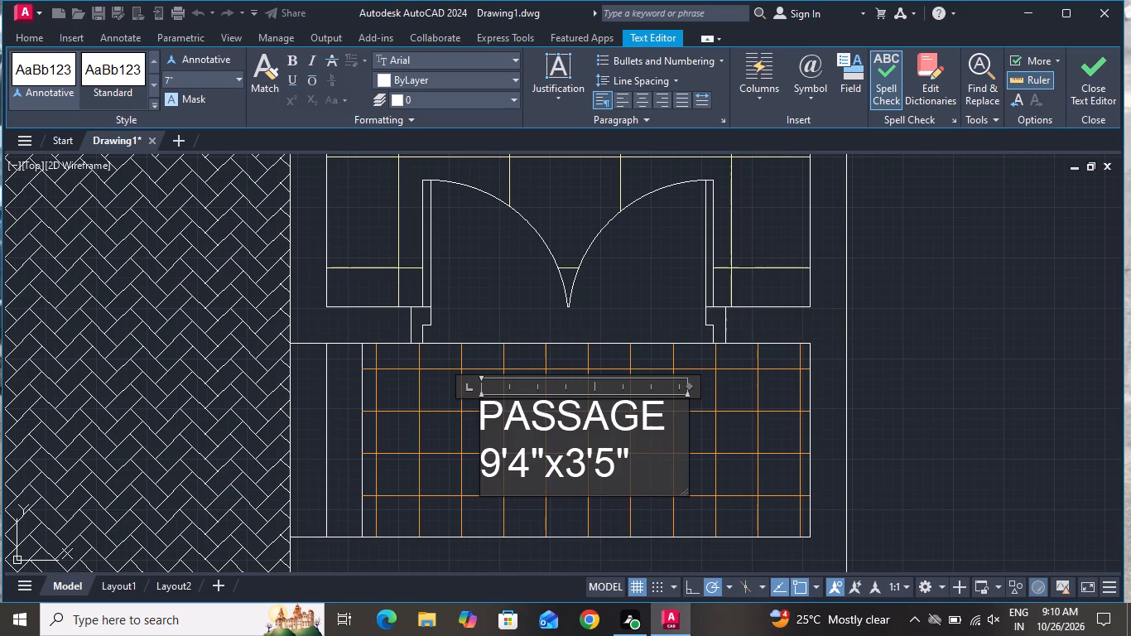
# Replace the passage label's size line with "9'1"X4'" and finish editing.
pyautogui.click(663, 480)
pyautogui.press('BackSpace')
pyautogui.press('BackSpace')
pyautogui.press('BackSpace')
pyautogui.press('BackSpace')
pyautogui.press('BackSpace')
pyautogui.press('BackSpace')
pyautogui.press('BackSpace')
pyautogui.press('BackSpace')
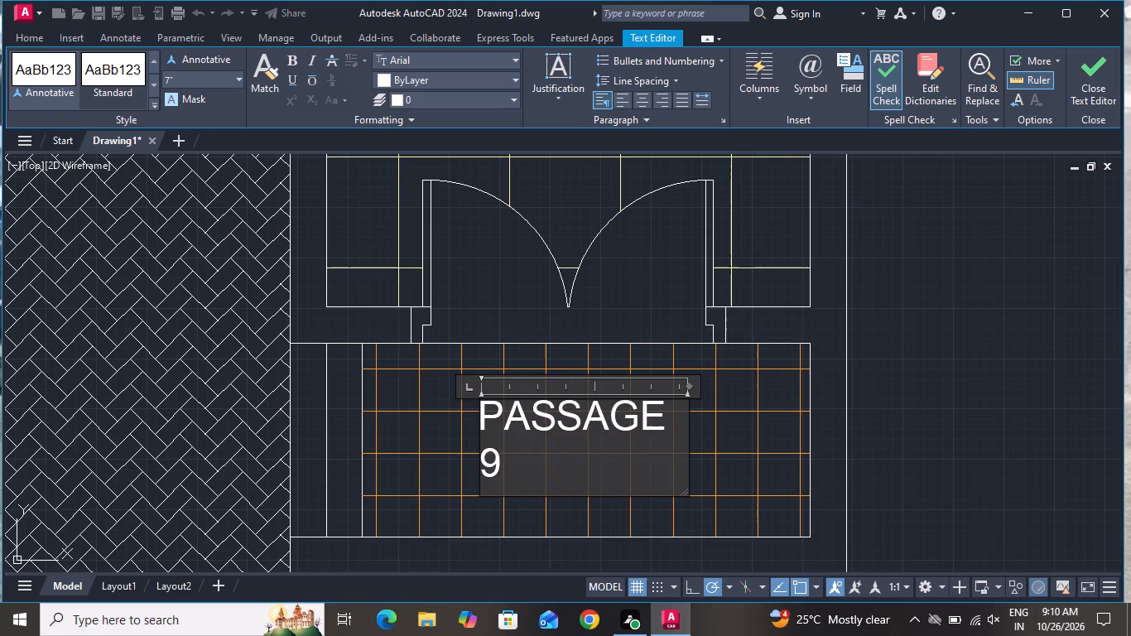
pyautogui.press('BackSpace')
pyautogui.press('9')
pyautogui.press("'")
pyautogui.press('1')
pyautogui.hotkey('shift', '"')
pyautogui.press('x')
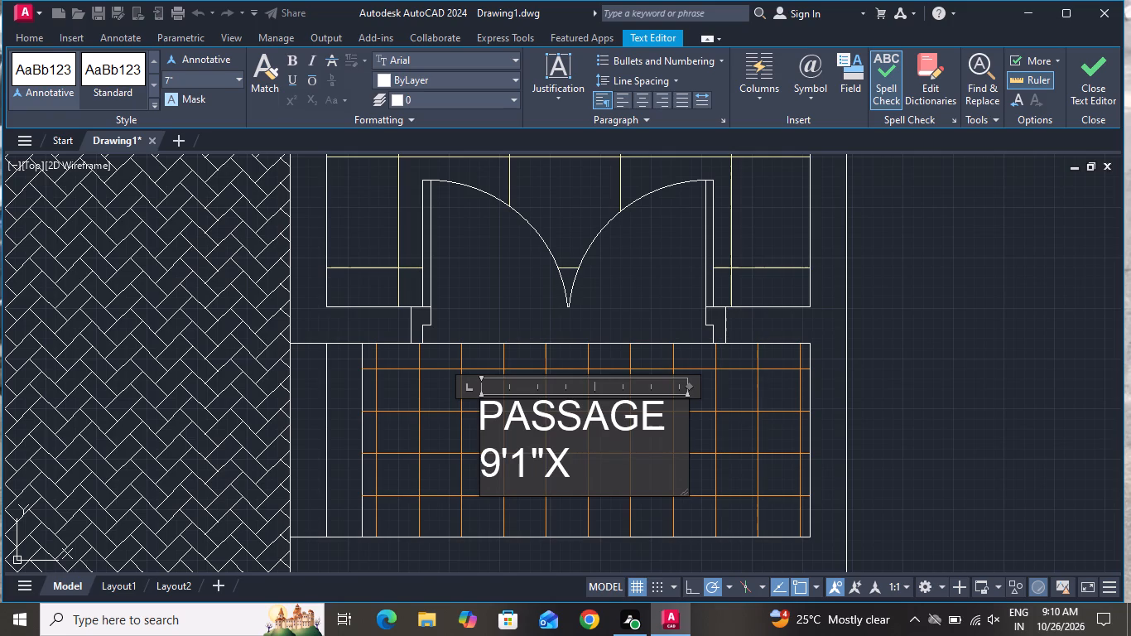
pyautogui.press('4')
pyautogui.press("'")
pyautogui.click(746, 447)
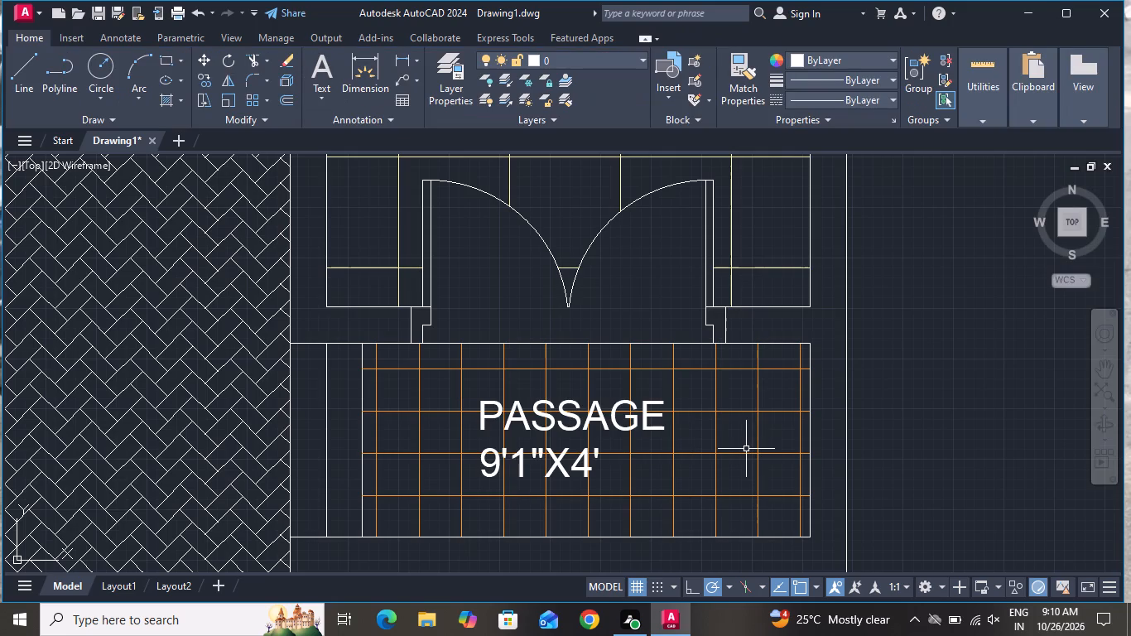
# Change the first line of the copied wash area label in the large herringbone-hatched area to "PARKING".
pyautogui.scroll(-2, 763, 447)
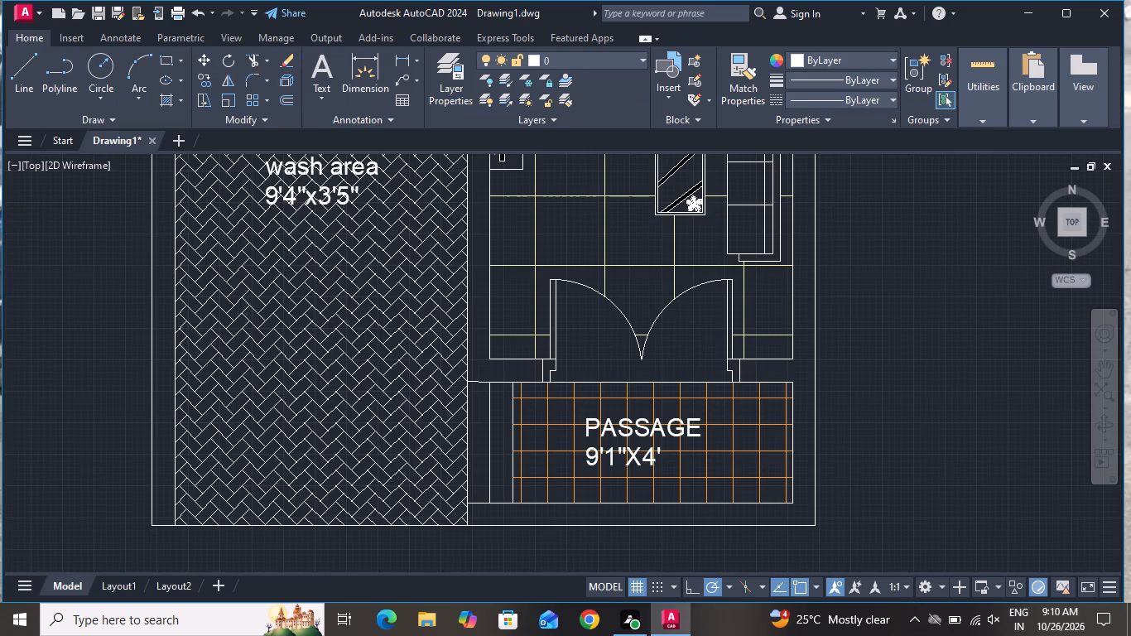
pyautogui.scroll(3, 444, 264)
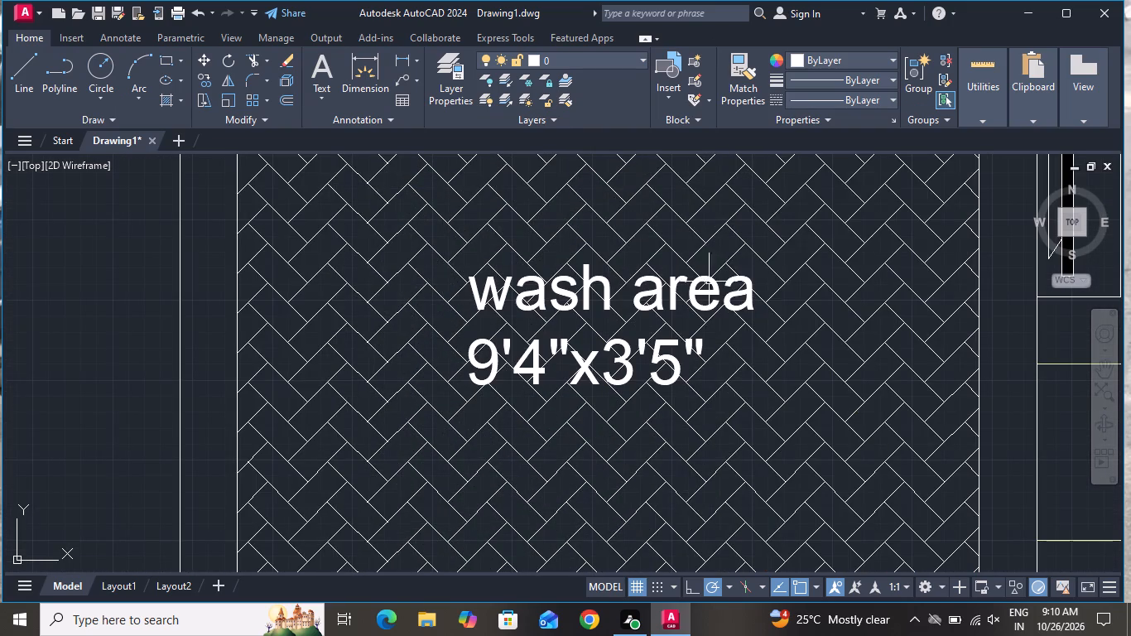
pyautogui.doubleClick(753, 299)
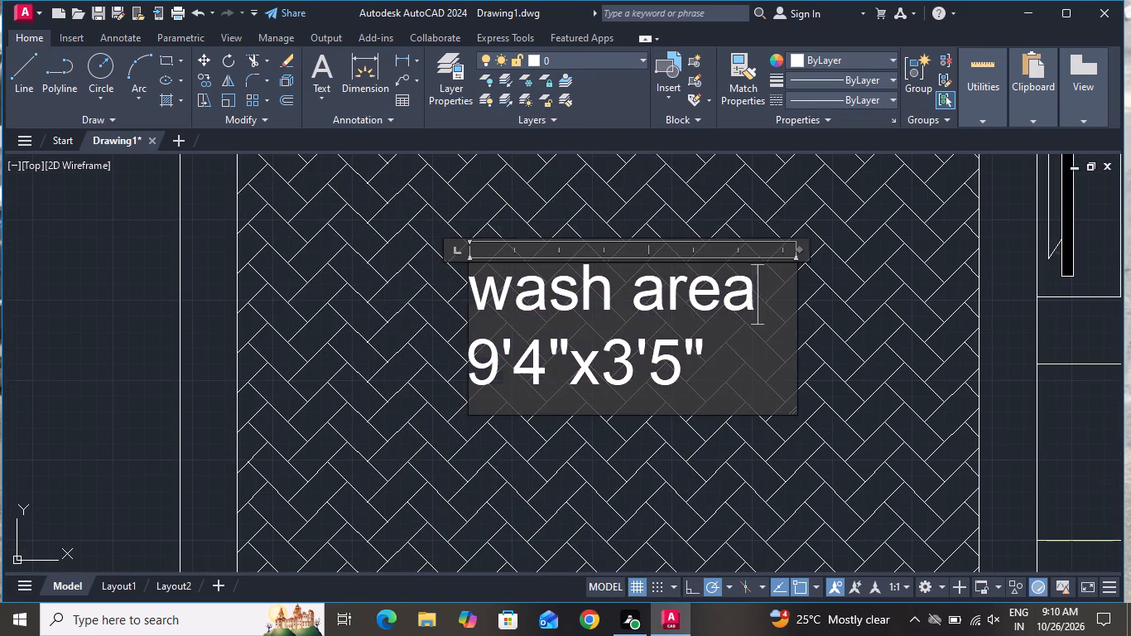
pyautogui.press('BackSpace')
pyautogui.press('BackSpace')
pyautogui.press('BackSpace')
pyautogui.press('BackSpace')
pyautogui.press('BackSpace')
pyautogui.press('BackSpace')
pyautogui.press('BackSpace')
pyautogui.press('BackSpace')
pyautogui.press('BackSpace')
pyautogui.press('BackSpace')
pyautogui.press('BackSpace')
pyautogui.press('BackSpace')
pyautogui.press('BackSpace')
pyautogui.press('BackSpace')
pyautogui.press('BackSpace')
pyautogui.press('BackSpace')
pyautogui.press('BackSpace')
pyautogui.press('BackSpace')
pyautogui.press('BackSpace')
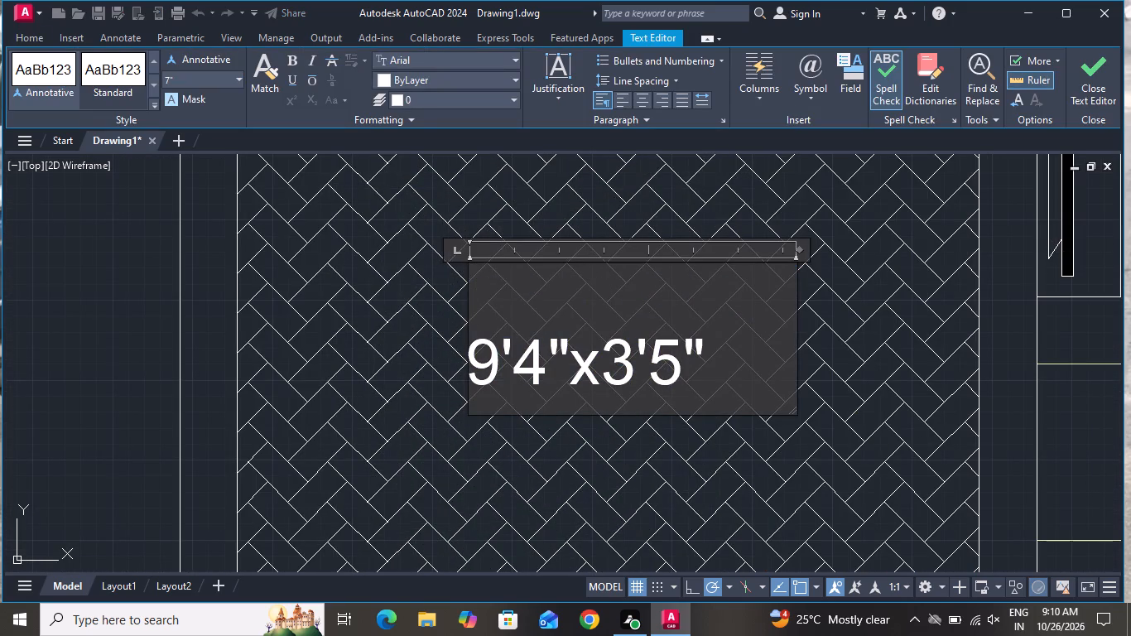
pyautogui.write('PAE')
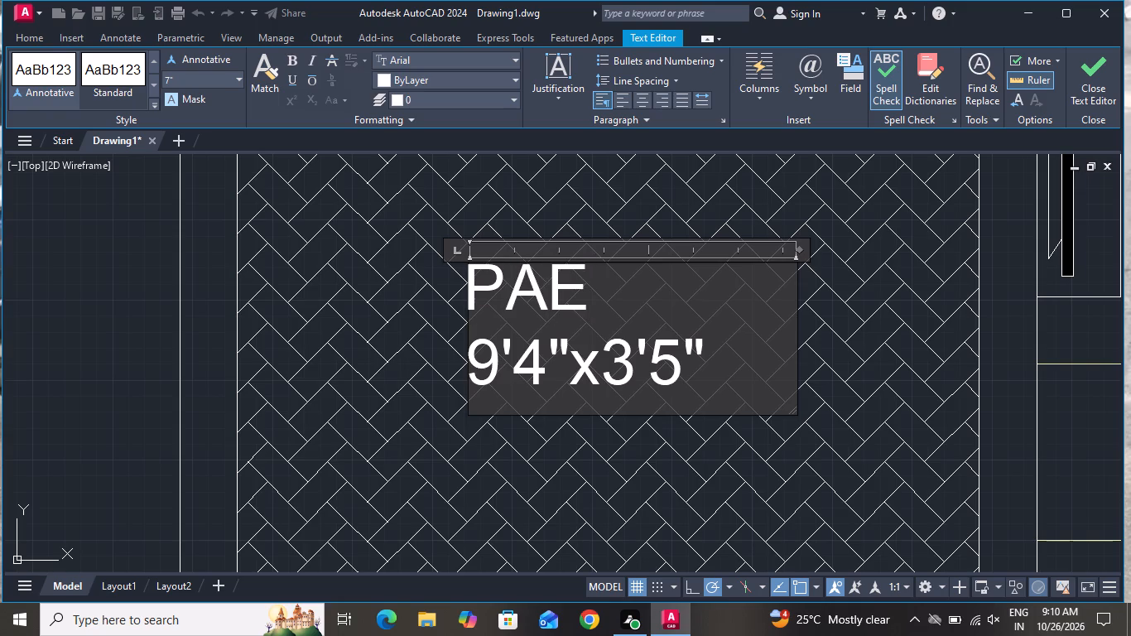
pyautogui.press('BackSpace')
pyautogui.press('r')
pyautogui.write('KING')
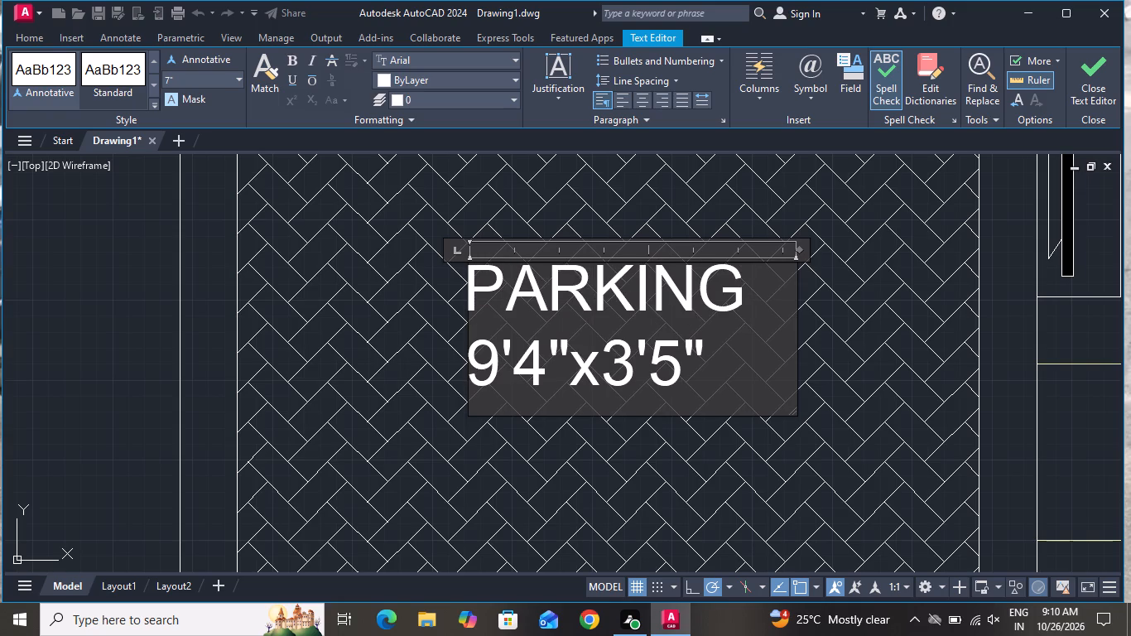
# Replace the parking label's size line with "9'8"X18'3"" and finish editing.
pyautogui.click(739, 347)
pyautogui.press('BackSpace')
pyautogui.press('BackSpace')
pyautogui.press('BackSpace')
pyautogui.press('BackSpace')
pyautogui.press('BackSpace')
pyautogui.press('BackSpace')
pyautogui.press('BackSpace')
pyautogui.press('BackSpace')
pyautogui.press('BackSpace')
pyautogui.press('BackSpace')
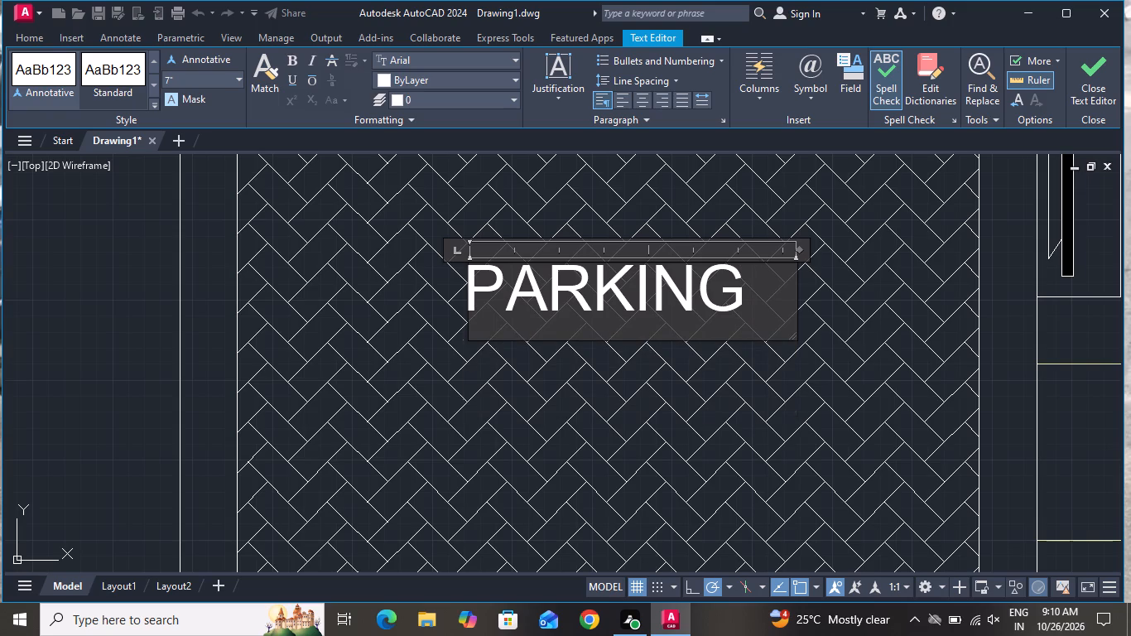
pyautogui.press('Return')
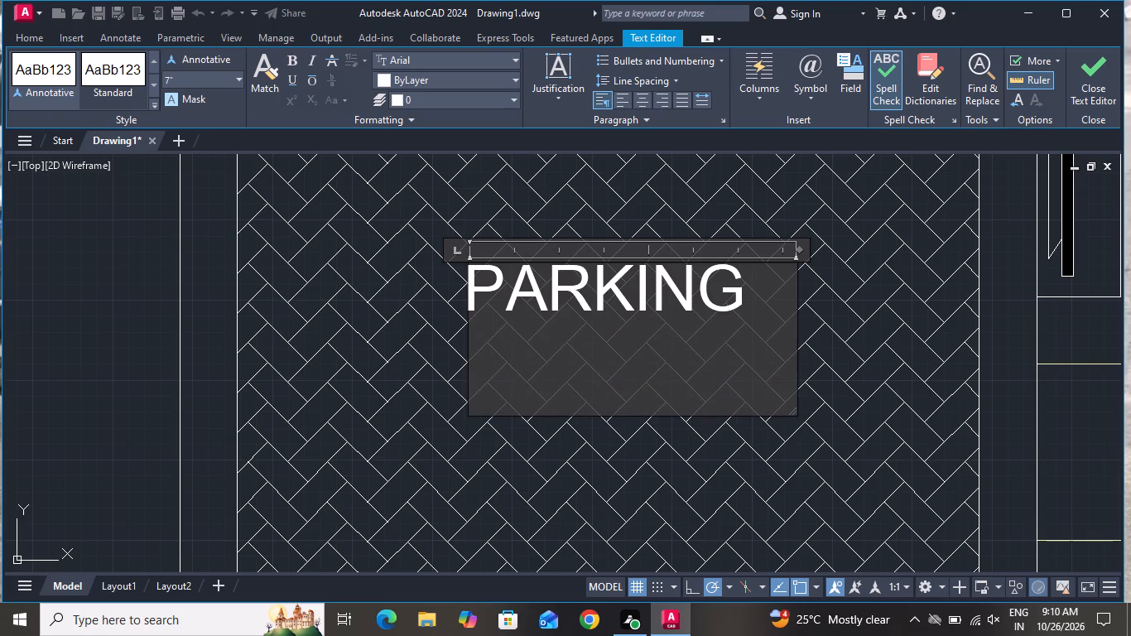
pyautogui.write("9'8")
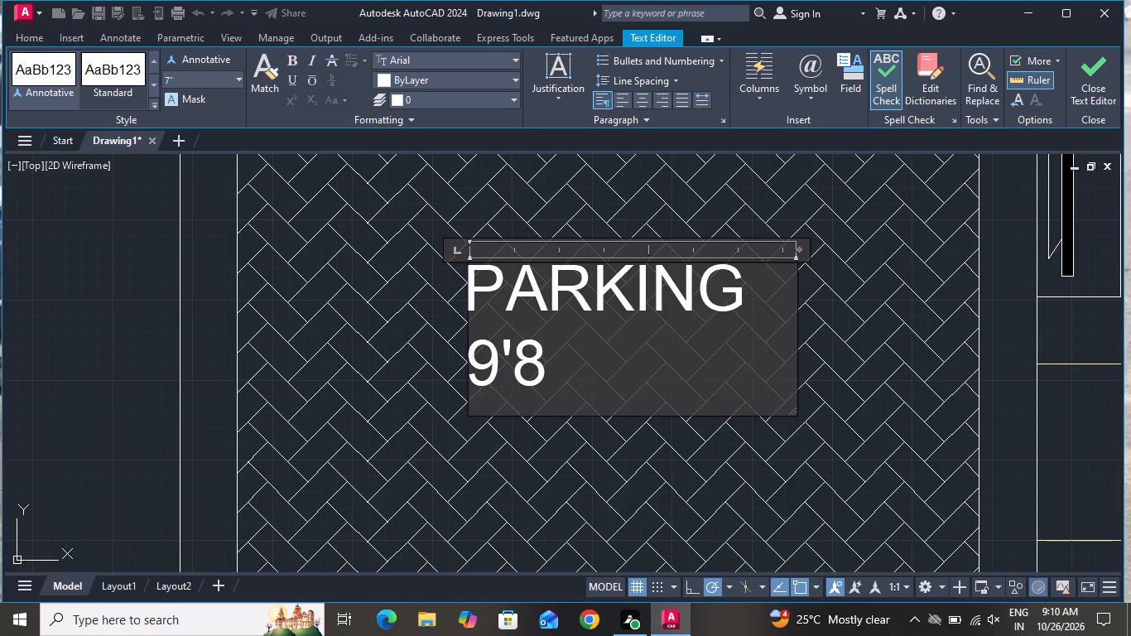
pyautogui.hotkey('shift', '"')
pyautogui.press('x')
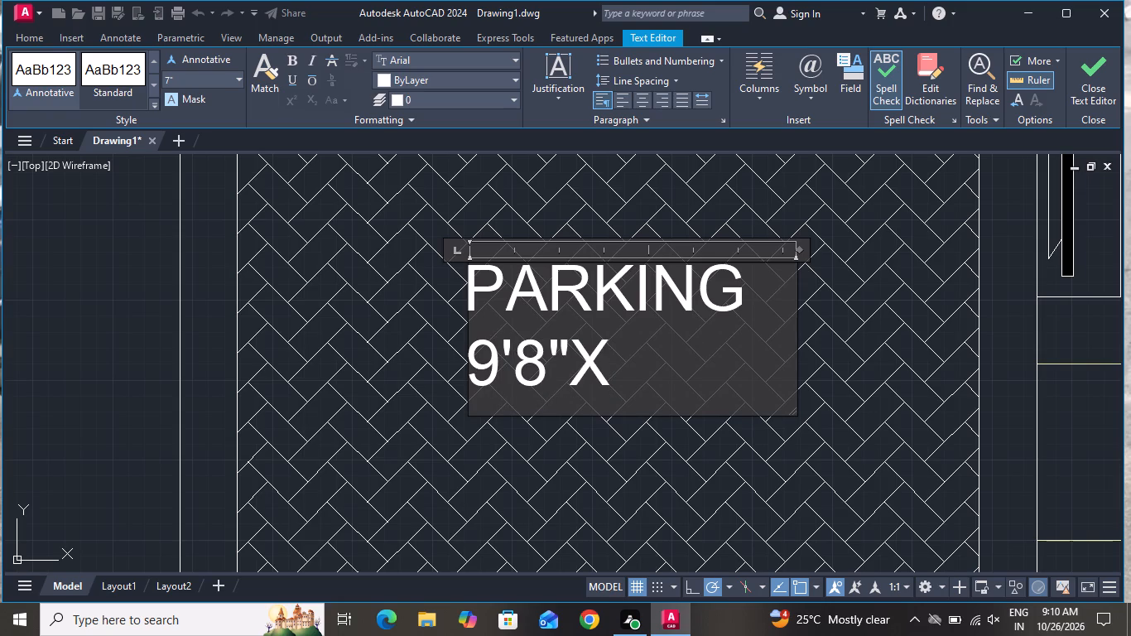
pyautogui.write("18'")
pyautogui.press('3')
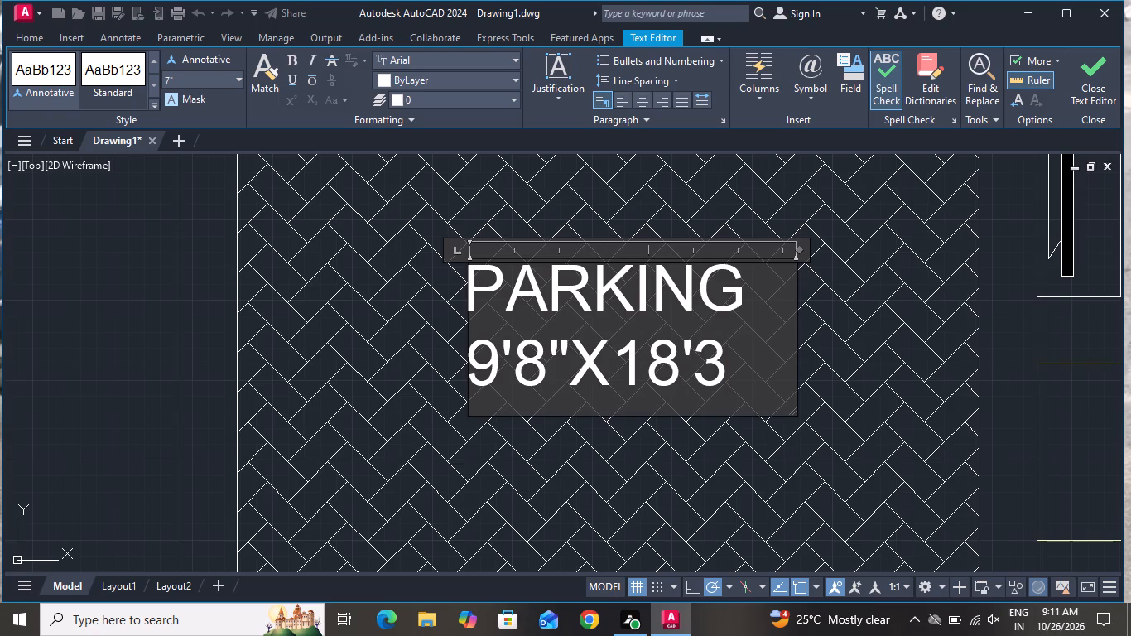
pyautogui.hotkey('shift', '"')
pyautogui.press('Return')
pyautogui.click(859, 325)
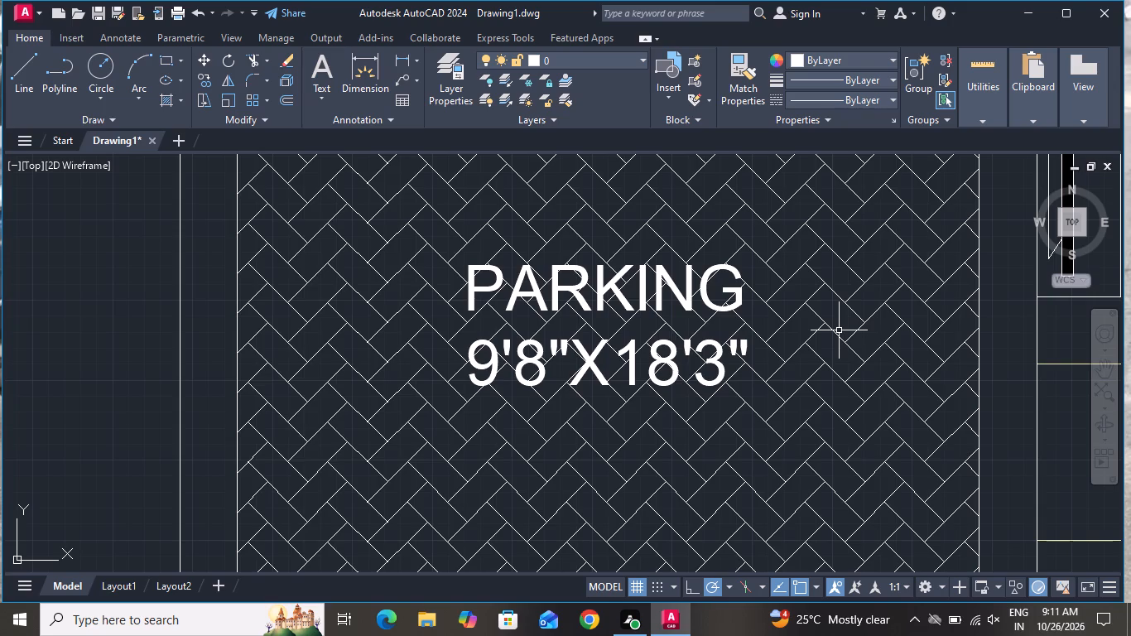
# Add multiline text reading "GROUN" just below the plan's lower outer wall, in a box about 13 feet wide.
pyautogui.scroll(-5, 562, 426)
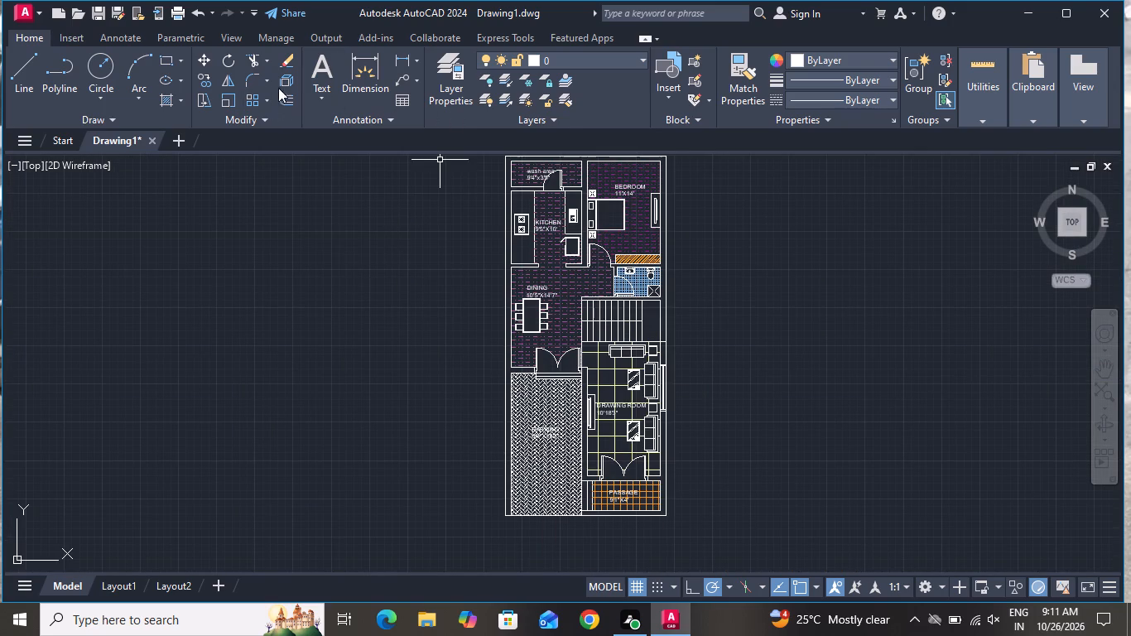
pyautogui.click(319, 70)
pyautogui.scroll(2, 623, 537)
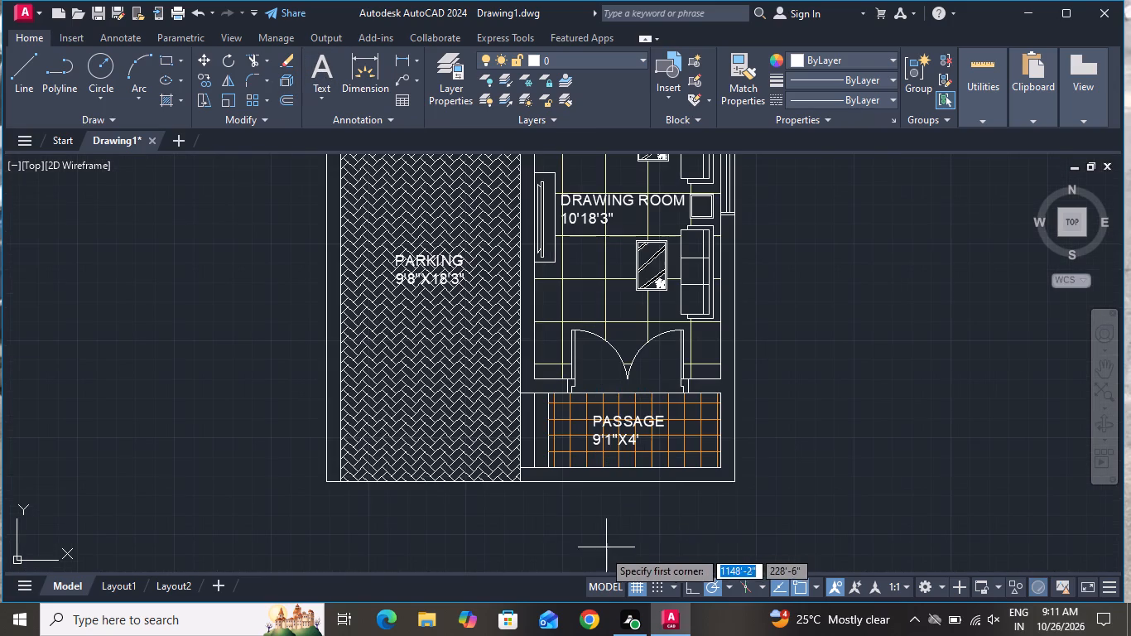
pyautogui.click(444, 513)
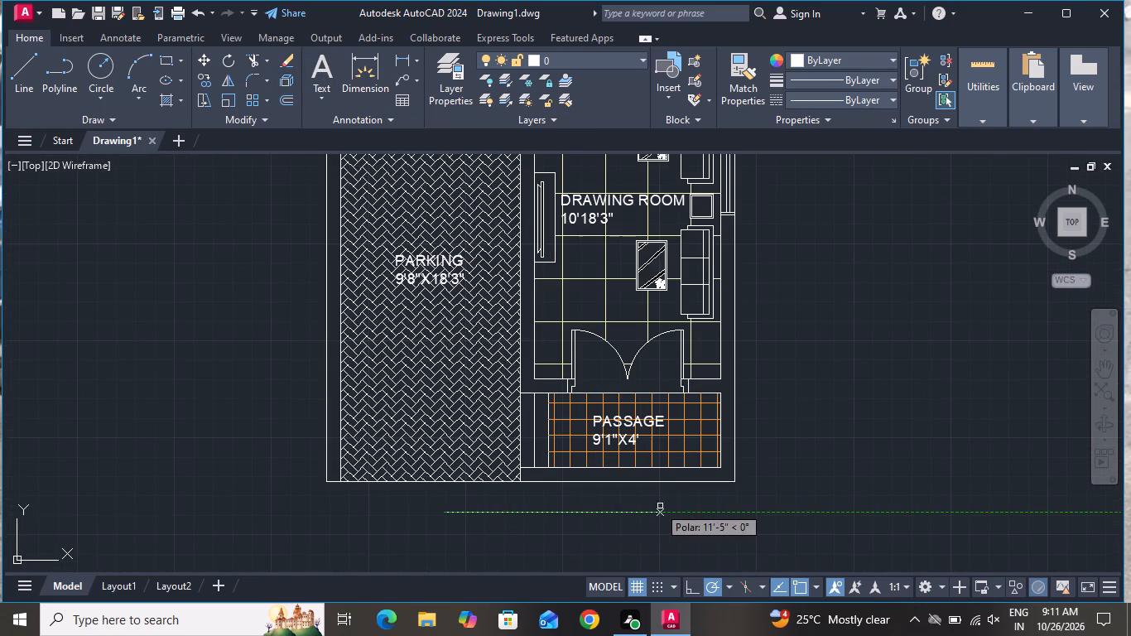
pyautogui.click(689, 525)
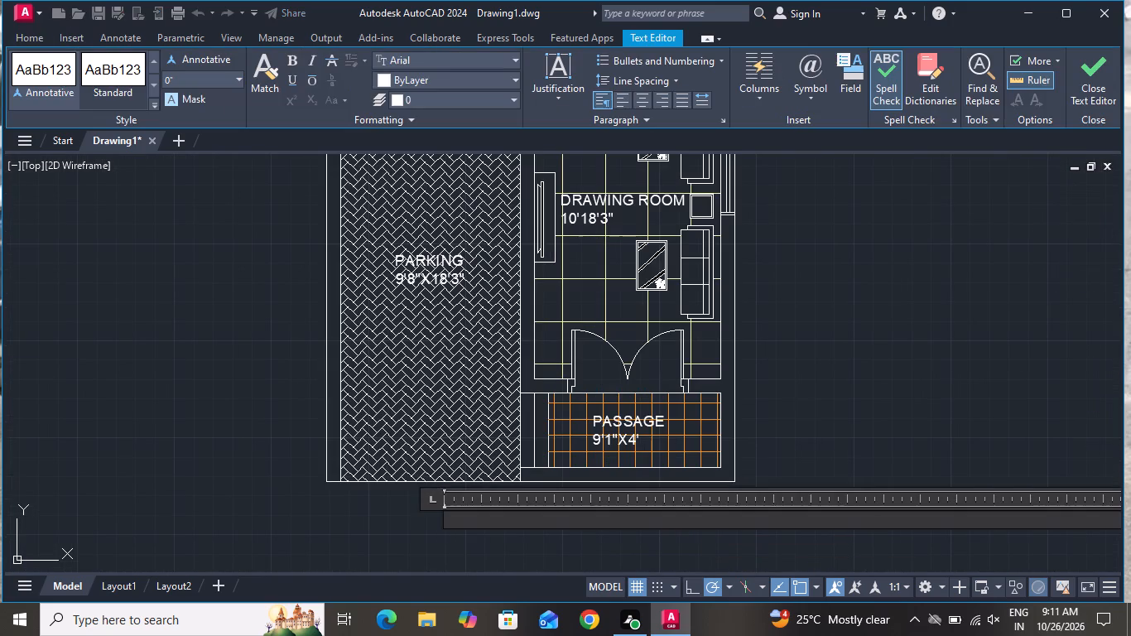
pyautogui.write('GR')
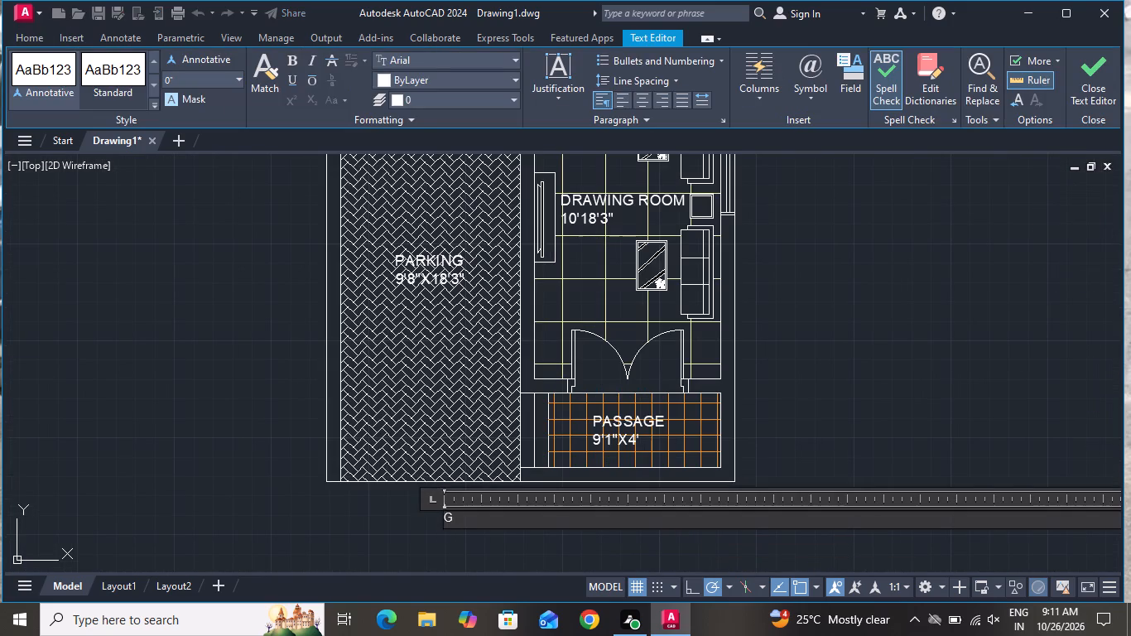
pyautogui.write('OUN')
pyautogui.rightClick(689, 525)
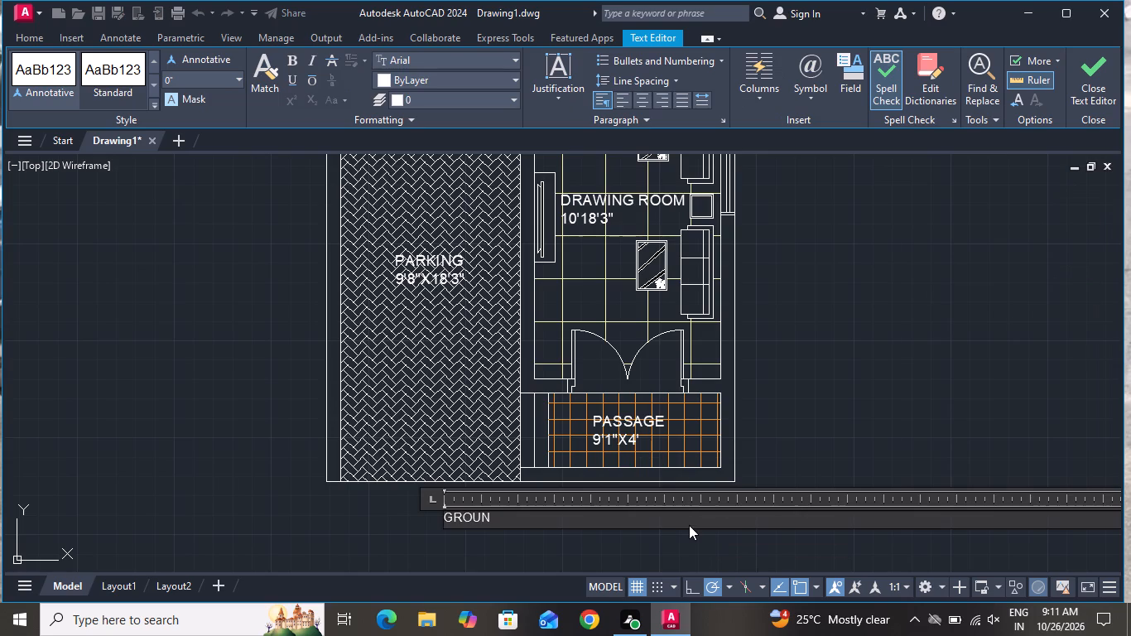
pyautogui.press('d')
pyautogui.press('d')
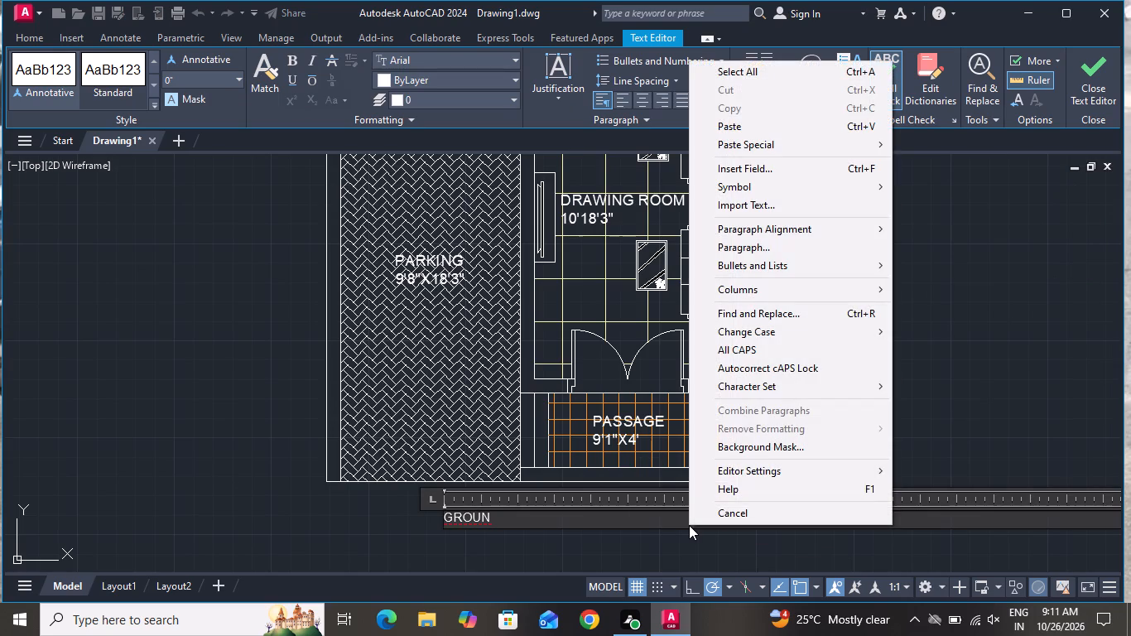
pyautogui.click(564, 555)
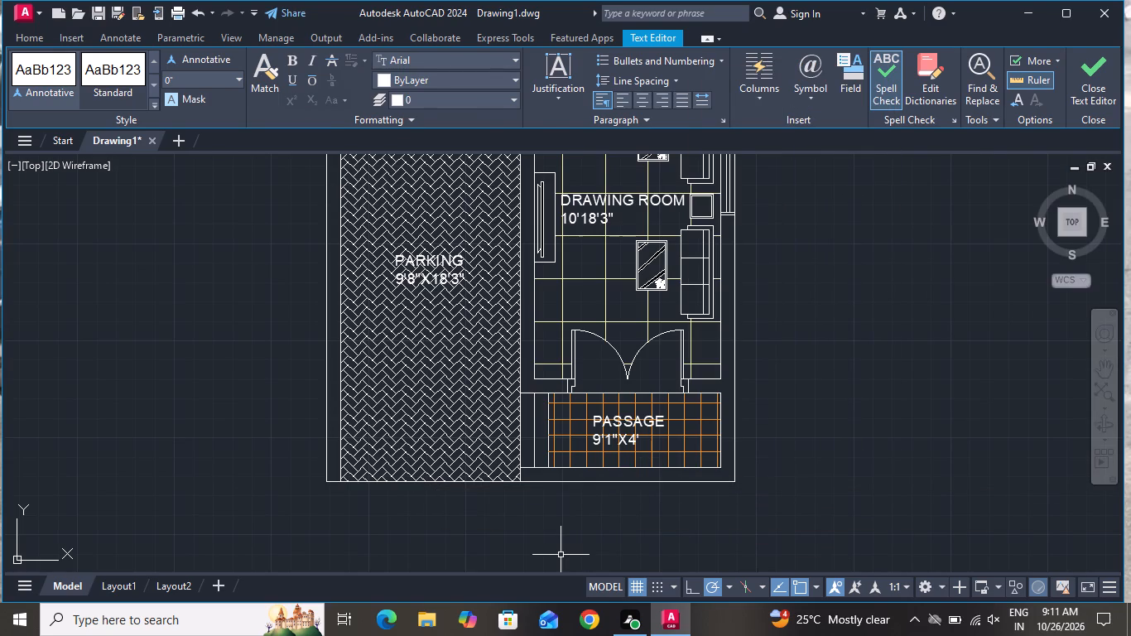
# Complete the title text below the plan so it reads "GROUND FLOOR" and finish editing.
pyautogui.click(472, 497)
pyautogui.click(438, 536)
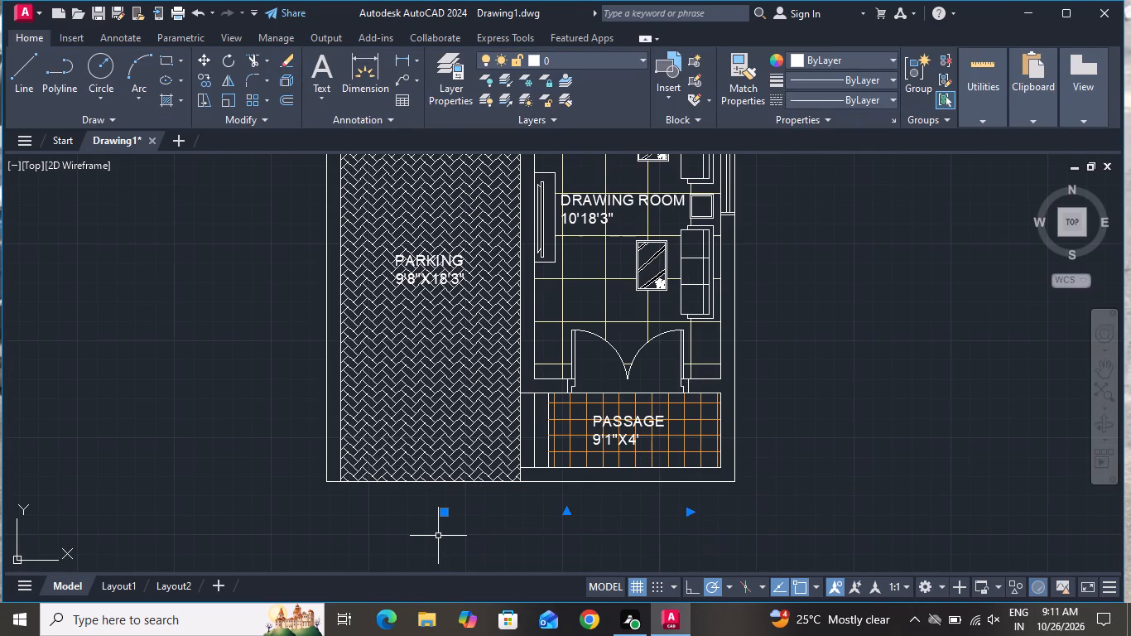
pyautogui.rightClick(440, 516)
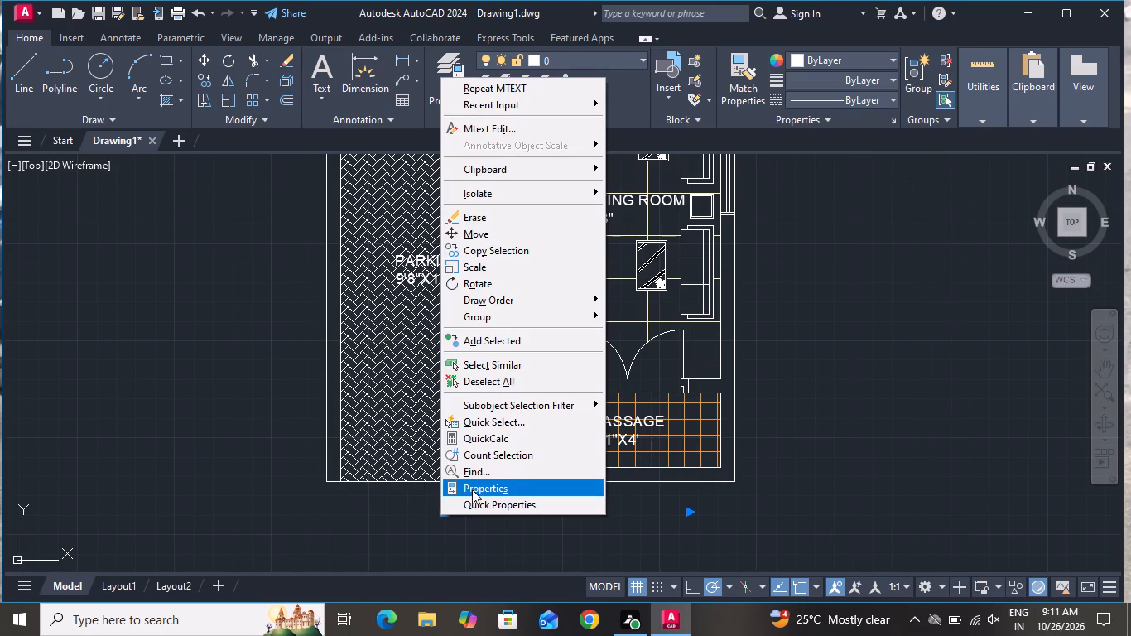
pyautogui.click(472, 488)
pyautogui.scroll(3, 526, 500)
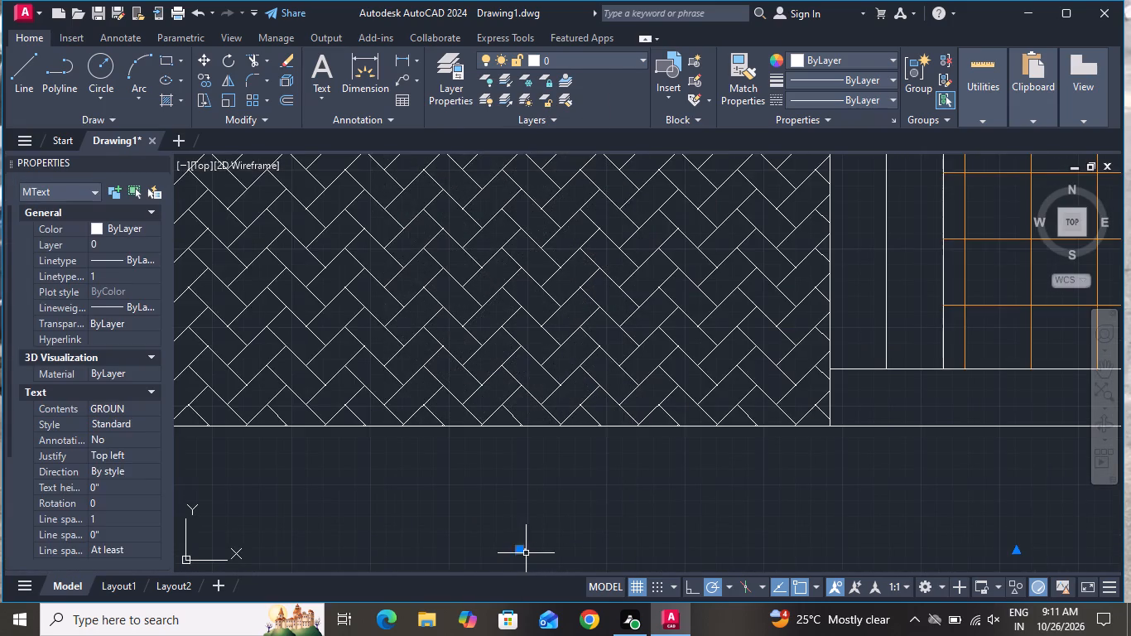
pyautogui.scroll(7, 523, 557)
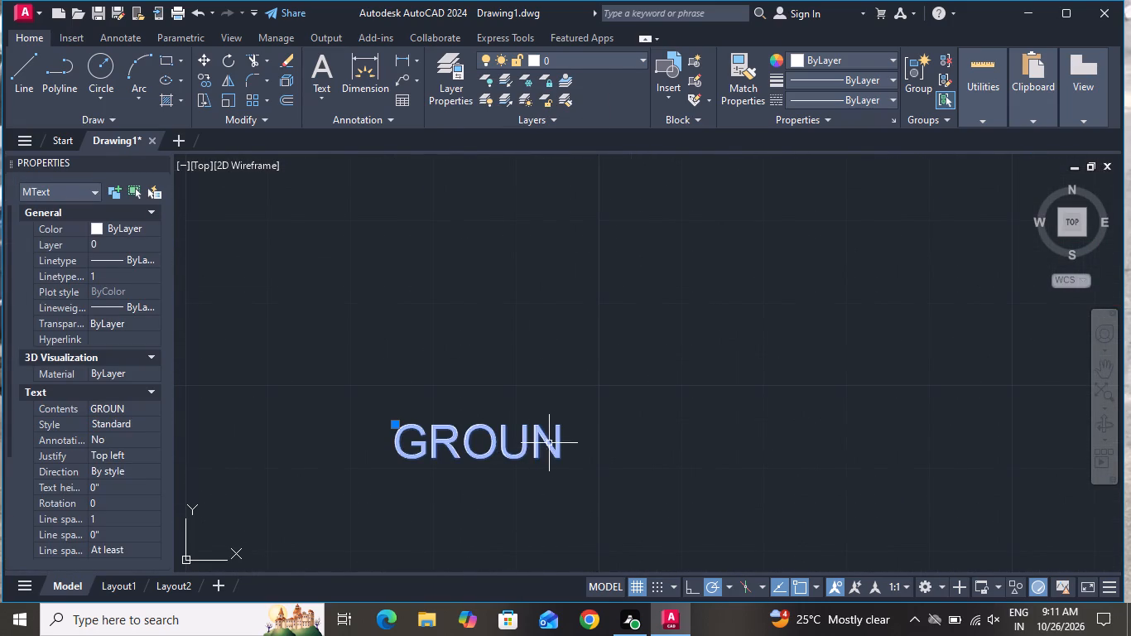
pyautogui.doubleClick(560, 435)
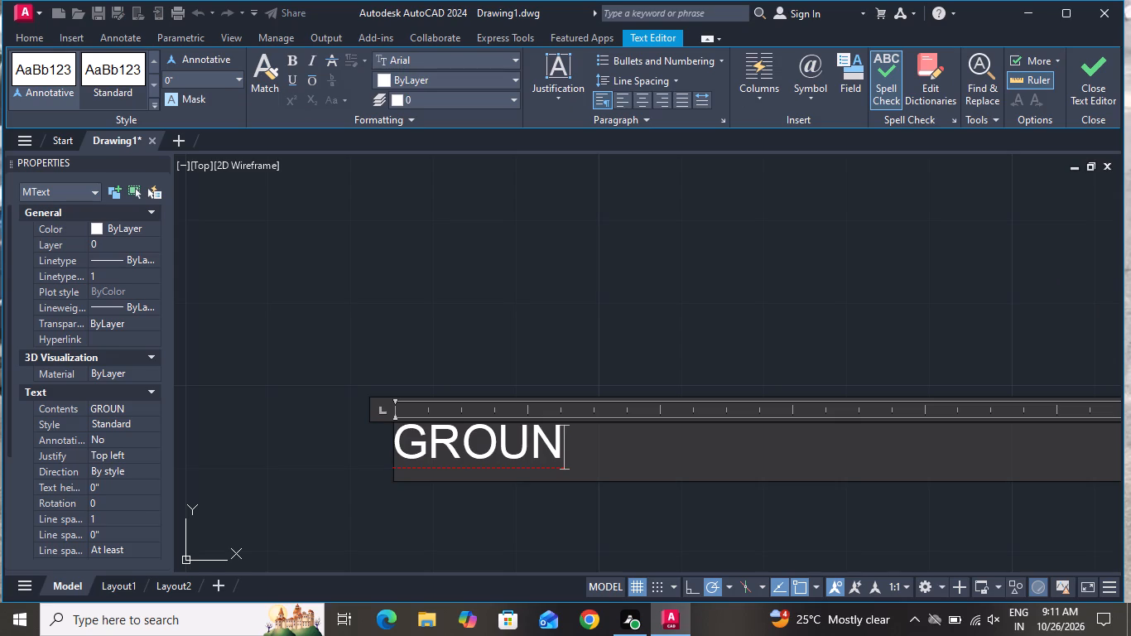
pyautogui.press('d')
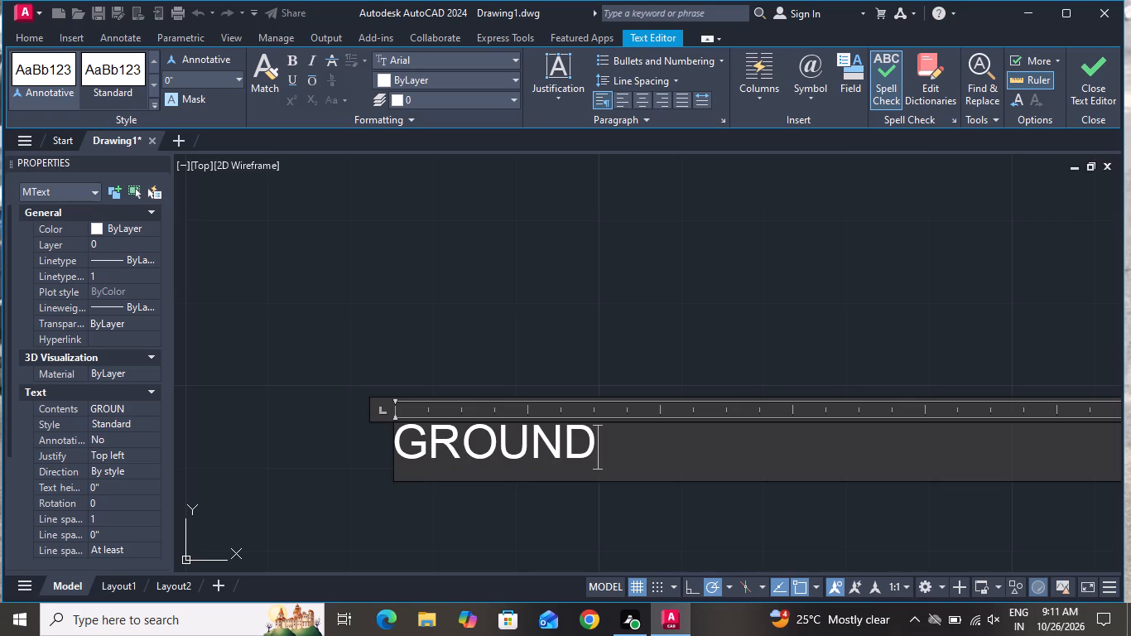
pyautogui.press('space')
pyautogui.write('FLOO')
pyautogui.press('r')
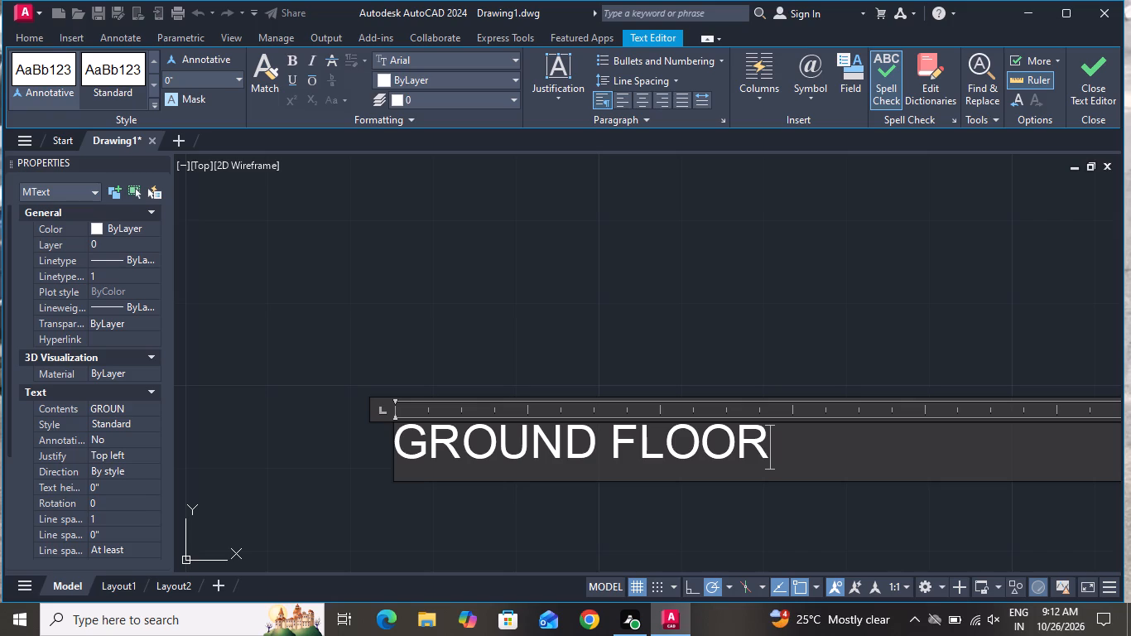
pyautogui.click(556, 343)
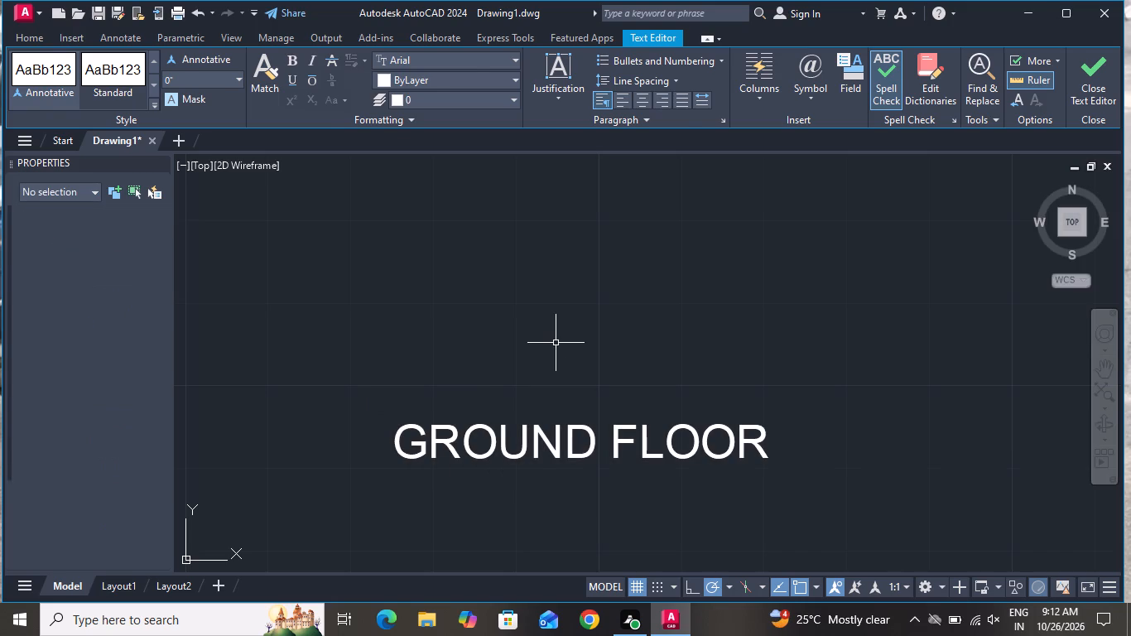
# Set the GROUND FLOOR title's text height to 9" in its properties.
pyautogui.click(471, 450)
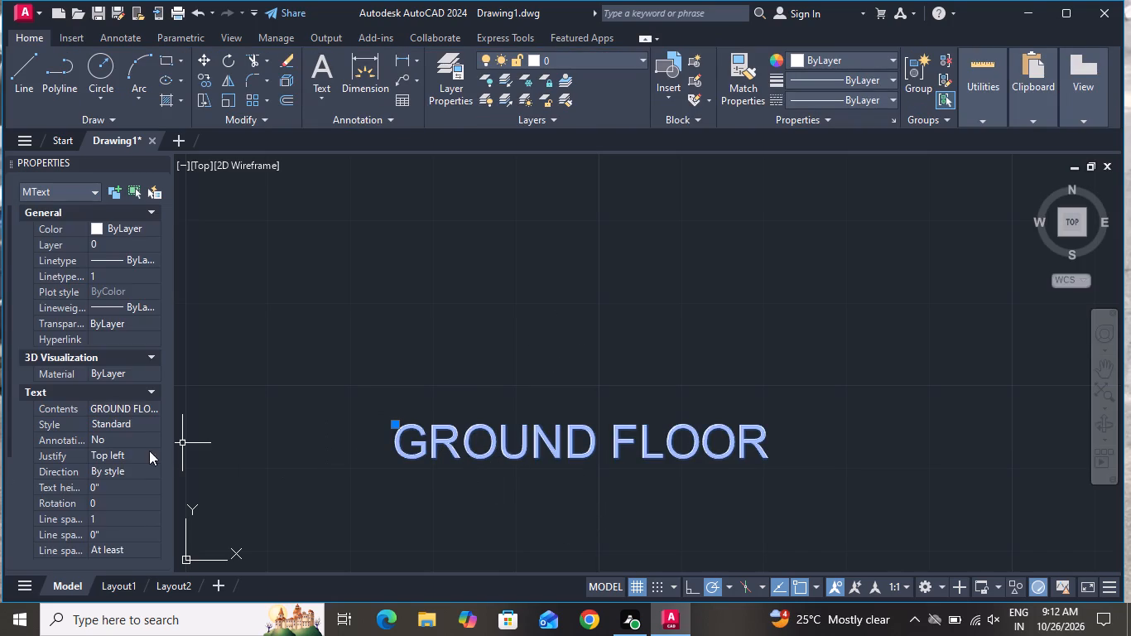
pyautogui.click(115, 486)
pyautogui.click(115, 486)
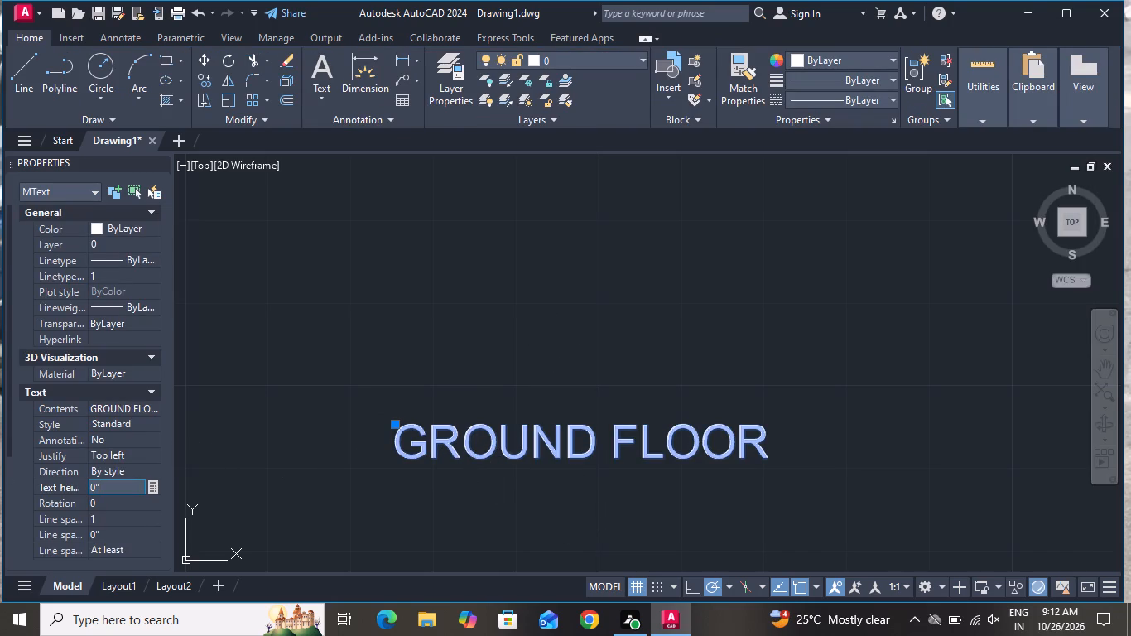
pyautogui.press('BackSpace')
pyautogui.press('9')
pyautogui.press('BackSpace')
pyautogui.press('BackSpace')
pyautogui.press('9')
pyautogui.hotkey('shift', '"')
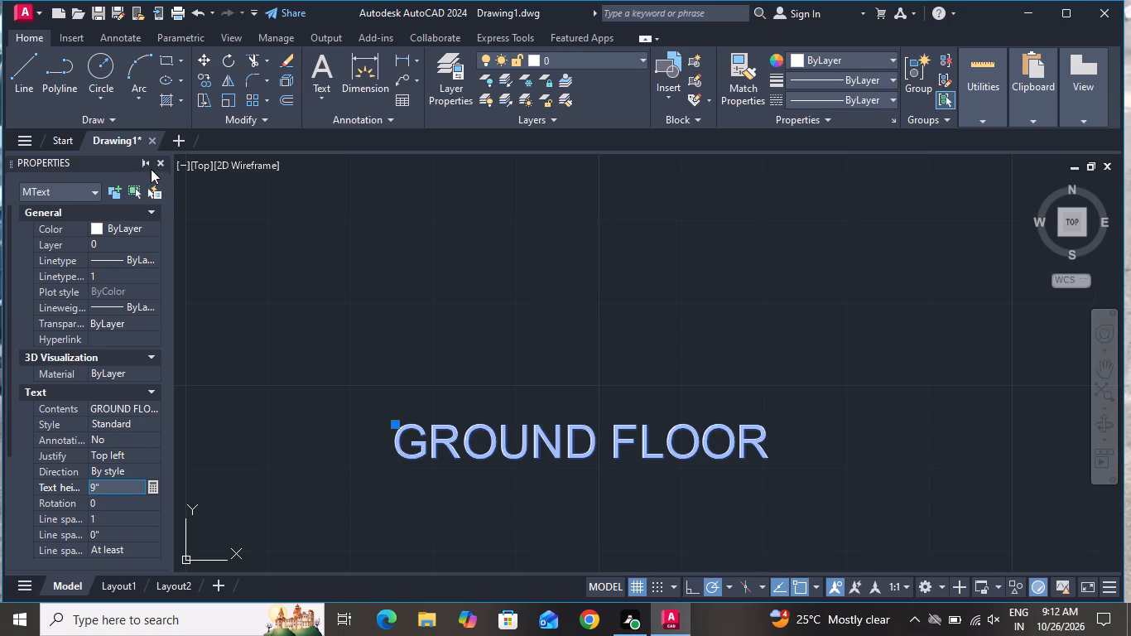
pyautogui.click(161, 161)
pyautogui.click(161, 161)
# Move the GROUND FLOOR title closer beneath the plan's lower outer wall and nearer the middle of its width.
pyautogui.scroll(-2, 238, 323)
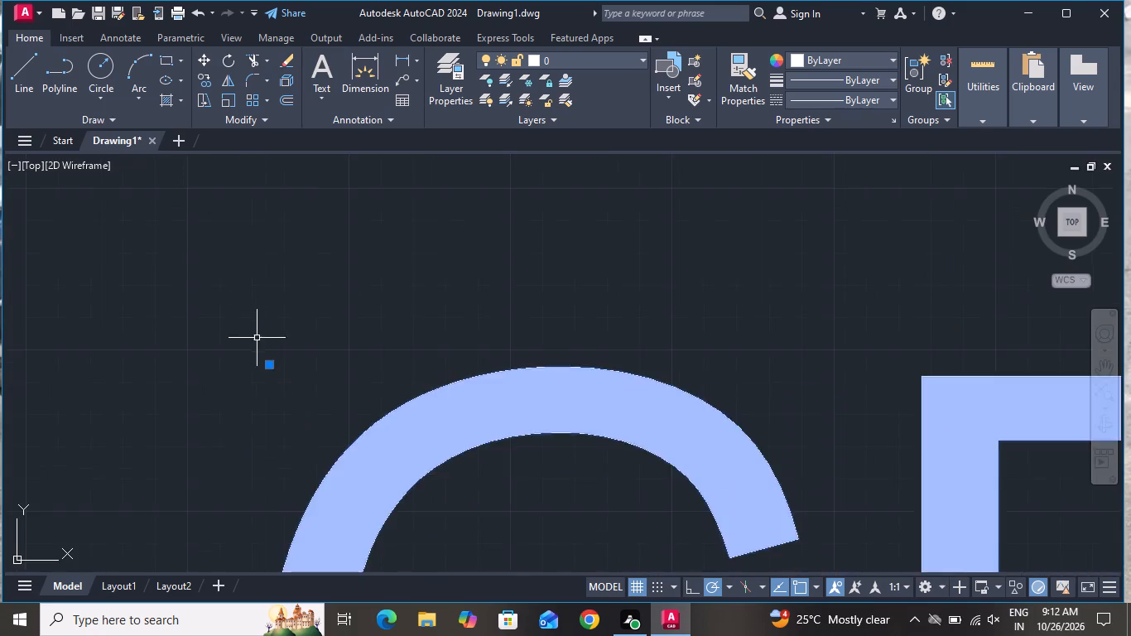
pyautogui.scroll(-9, 270, 347)
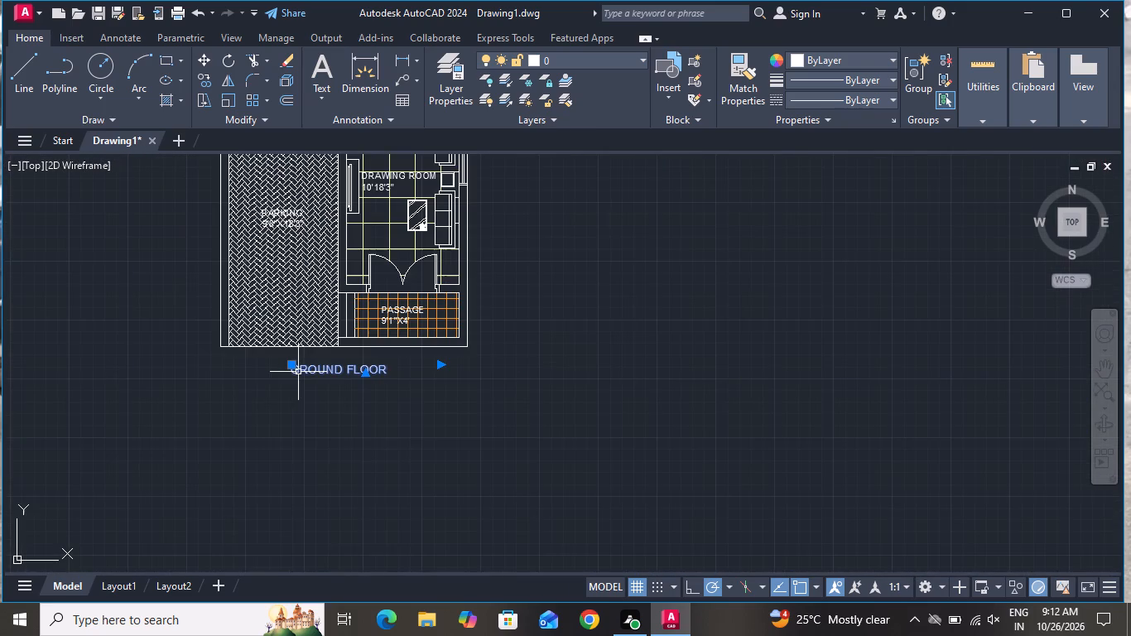
pyautogui.click(201, 60)
pyautogui.scroll(2, 234, 320)
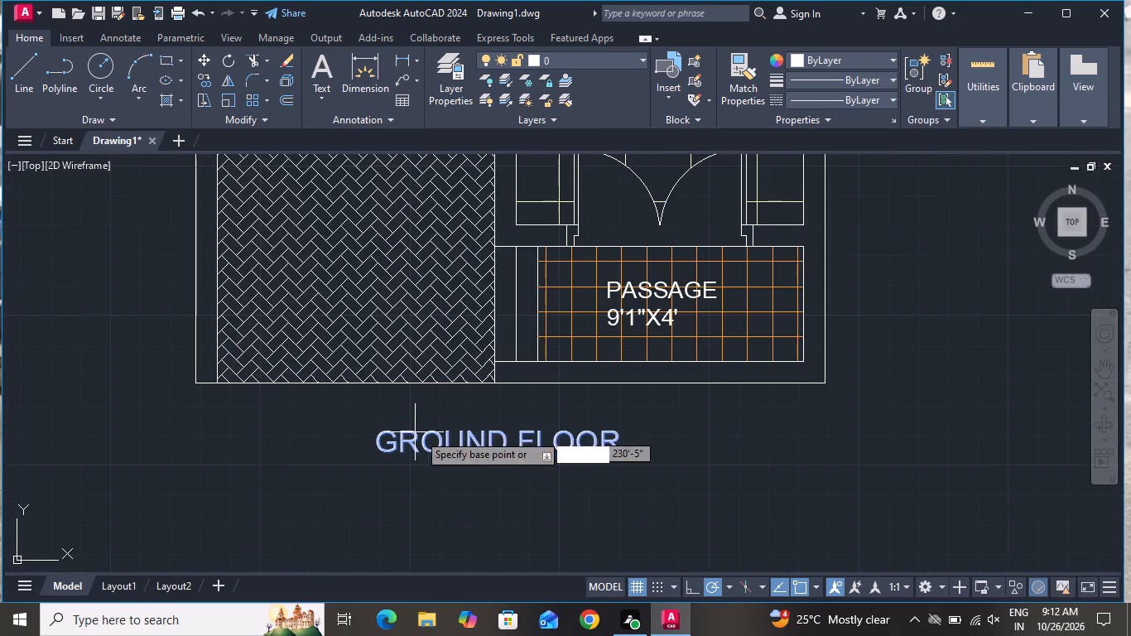
pyautogui.click(509, 442)
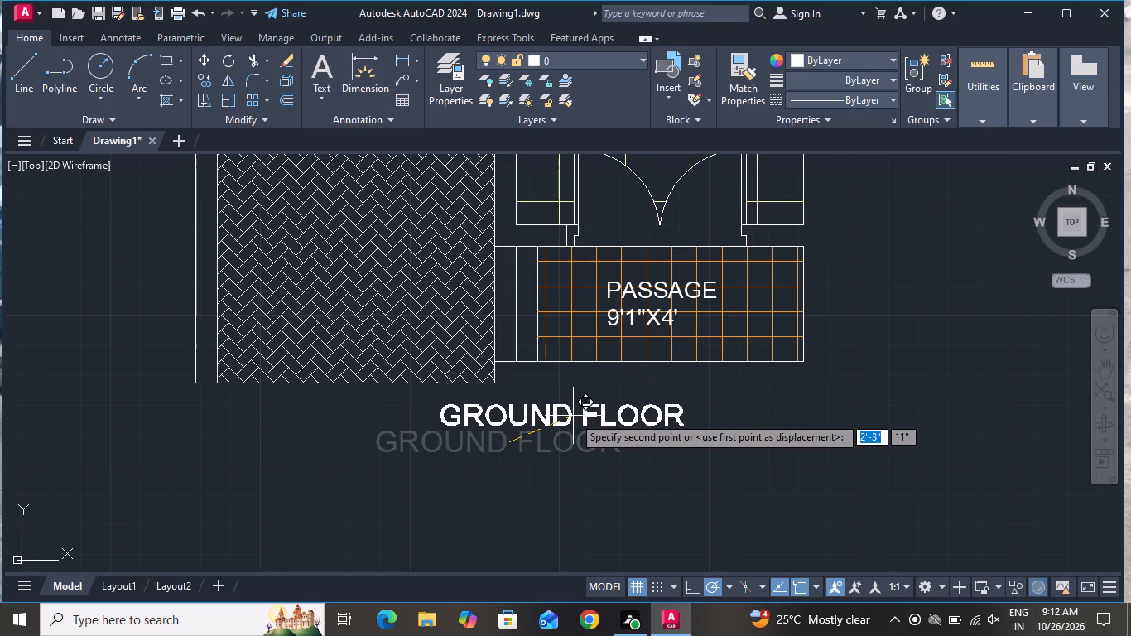
pyautogui.click(574, 415)
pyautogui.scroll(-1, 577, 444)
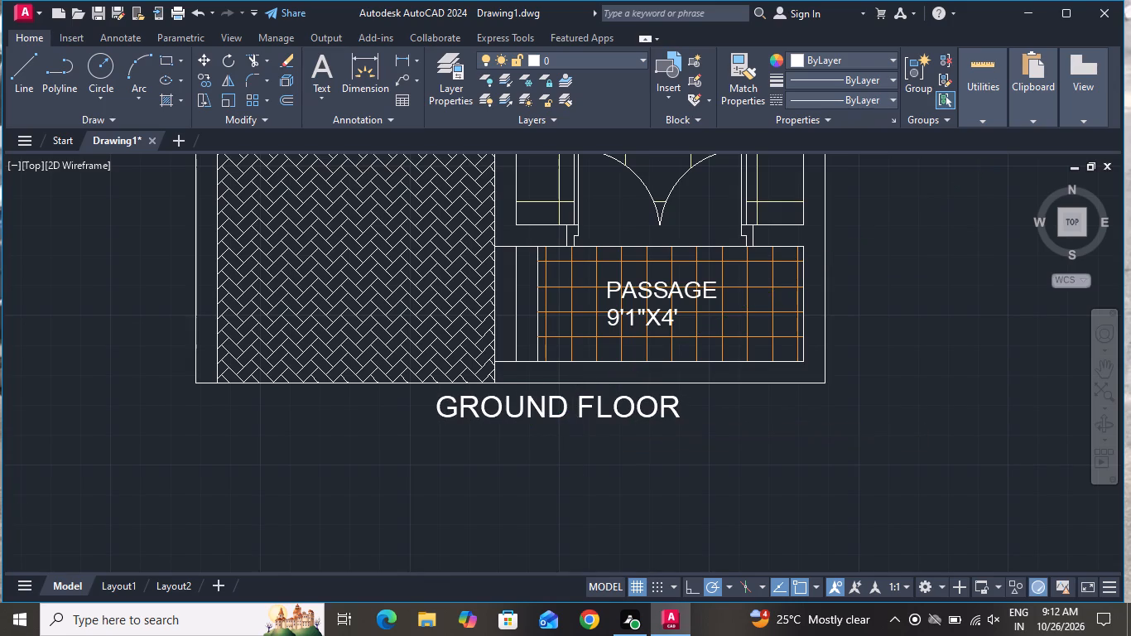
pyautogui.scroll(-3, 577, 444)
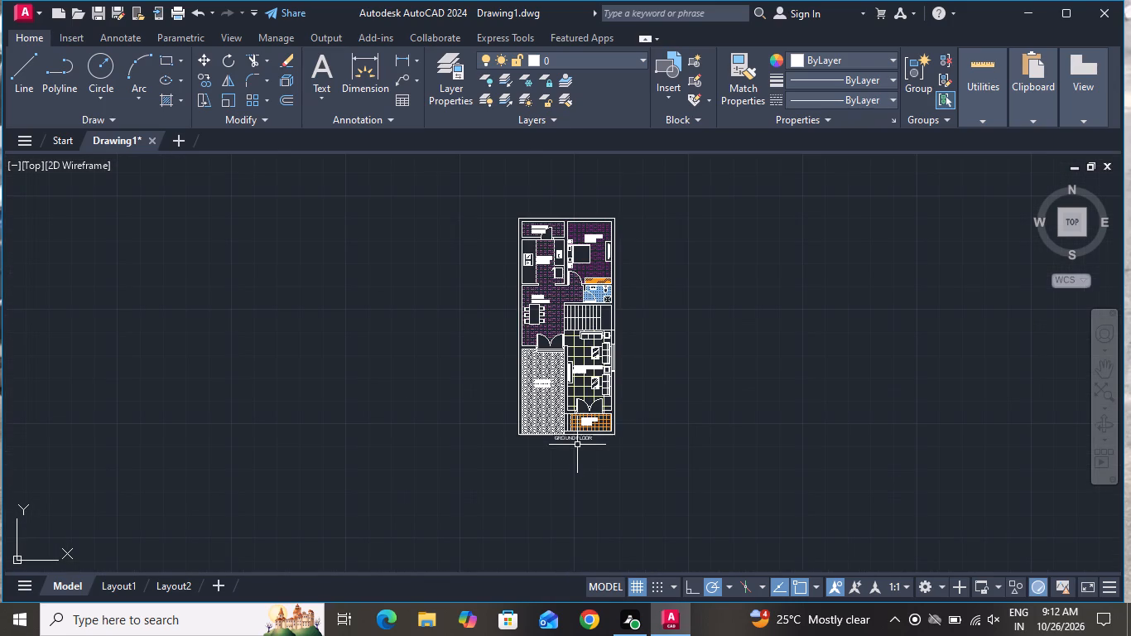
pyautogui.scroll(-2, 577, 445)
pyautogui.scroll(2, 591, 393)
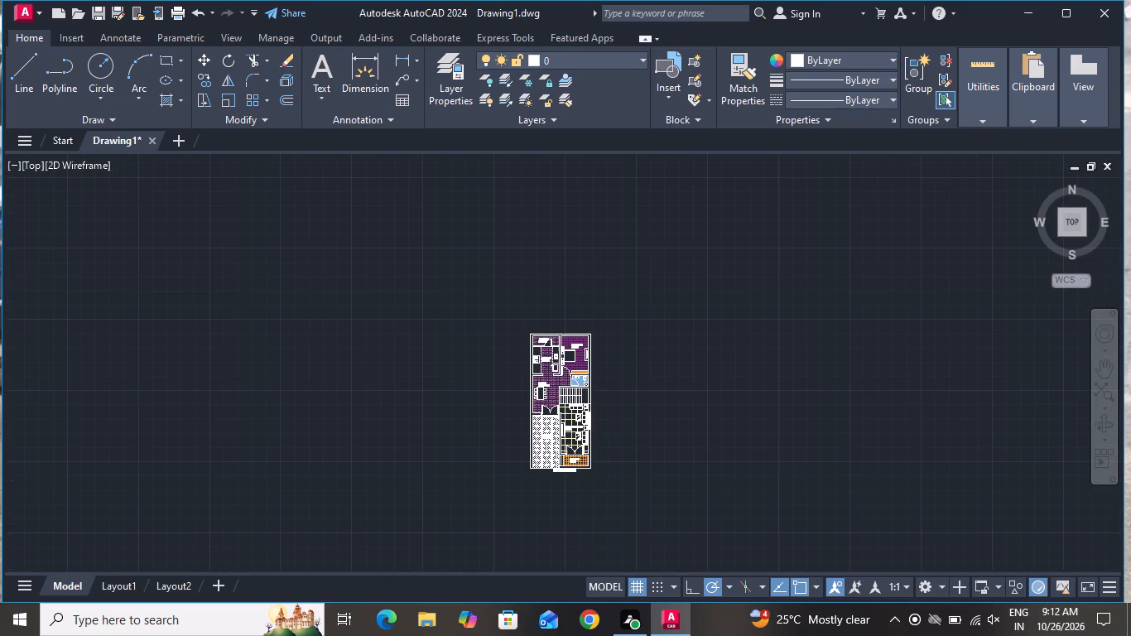
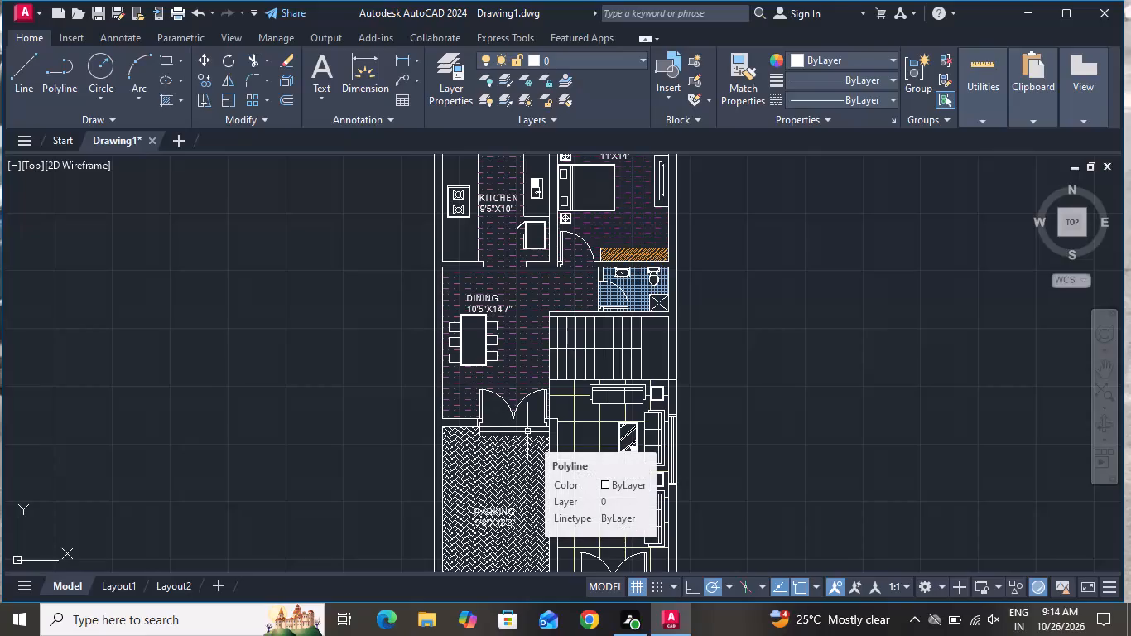
# With ortho mode on, draw a vertical line 49'2" long upward in the empty space to the right of the ground floor plan.
pyautogui.scroll(-2, 527, 431)
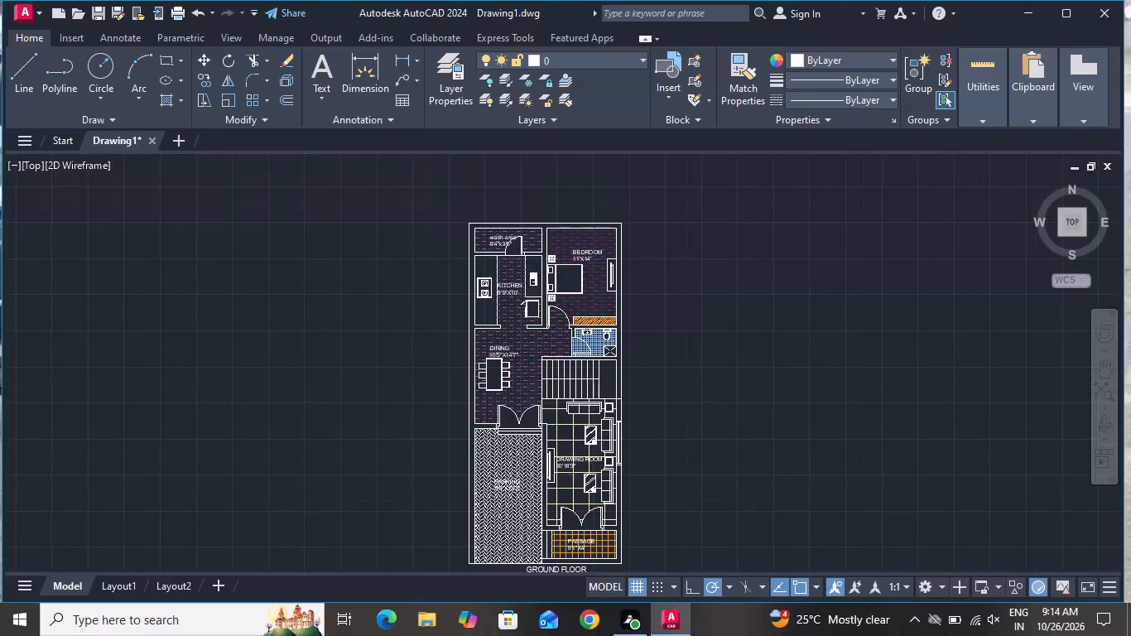
pyautogui.click(22, 79)
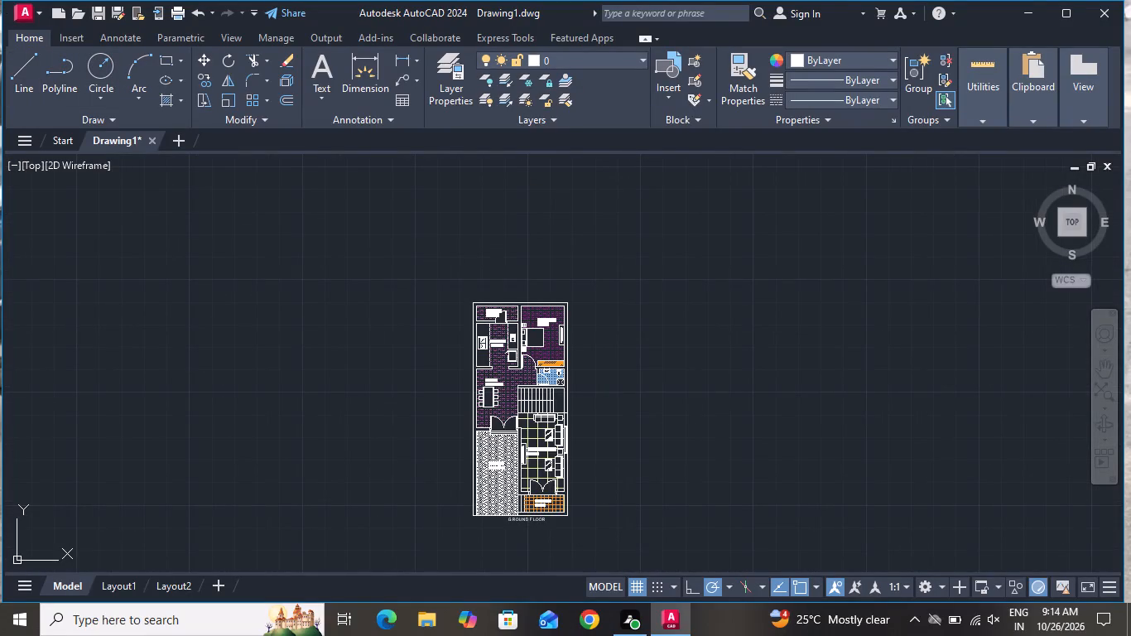
pyautogui.scroll(1, 647, 509)
pyautogui.click(645, 505)
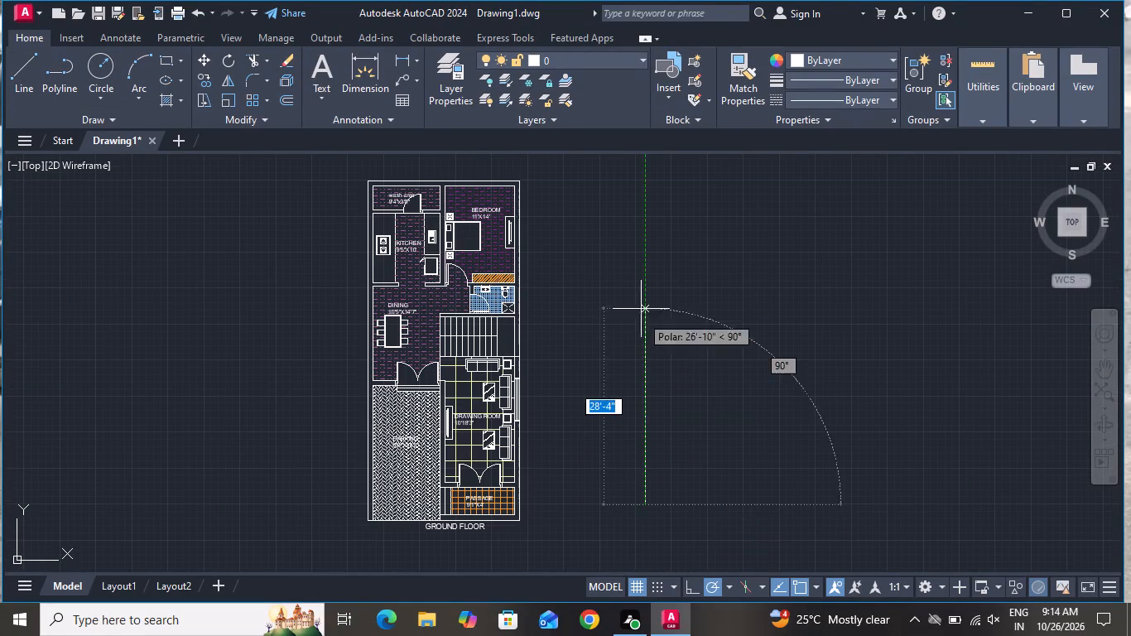
pyautogui.click(686, 594)
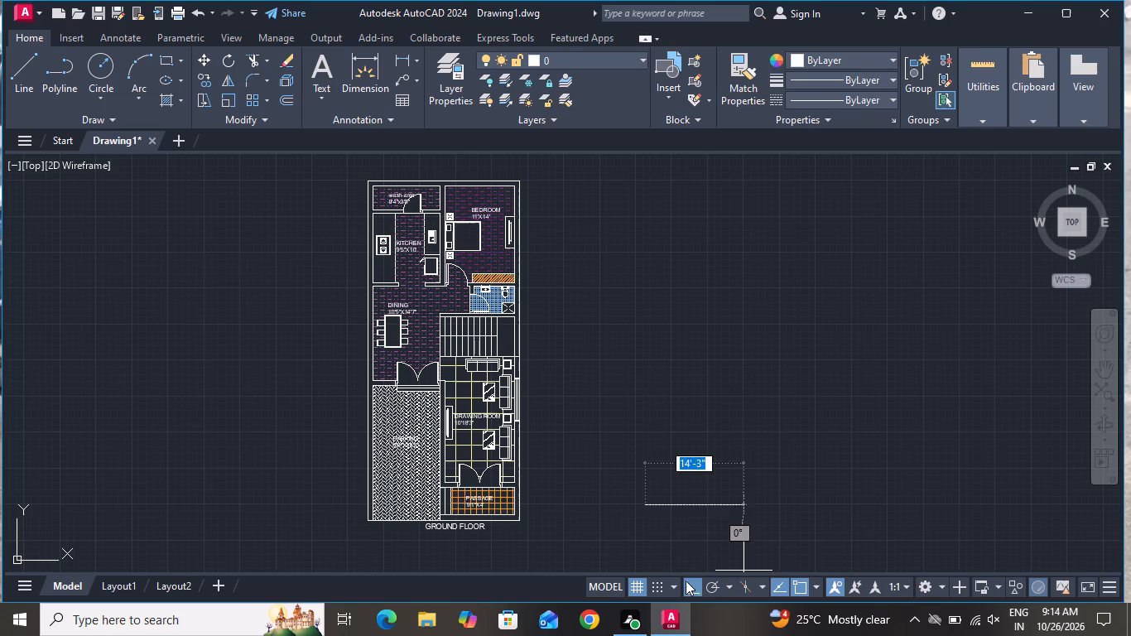
pyautogui.write("49'")
pyautogui.press('2')
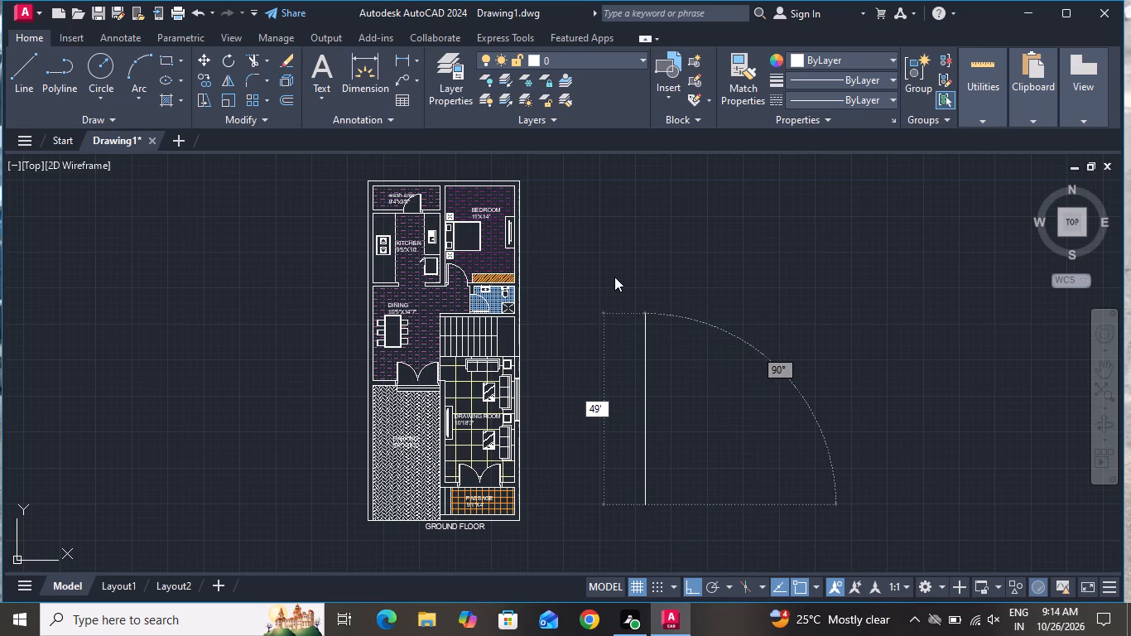
pyautogui.hotkey('shift', '"')
pyautogui.press('Return')
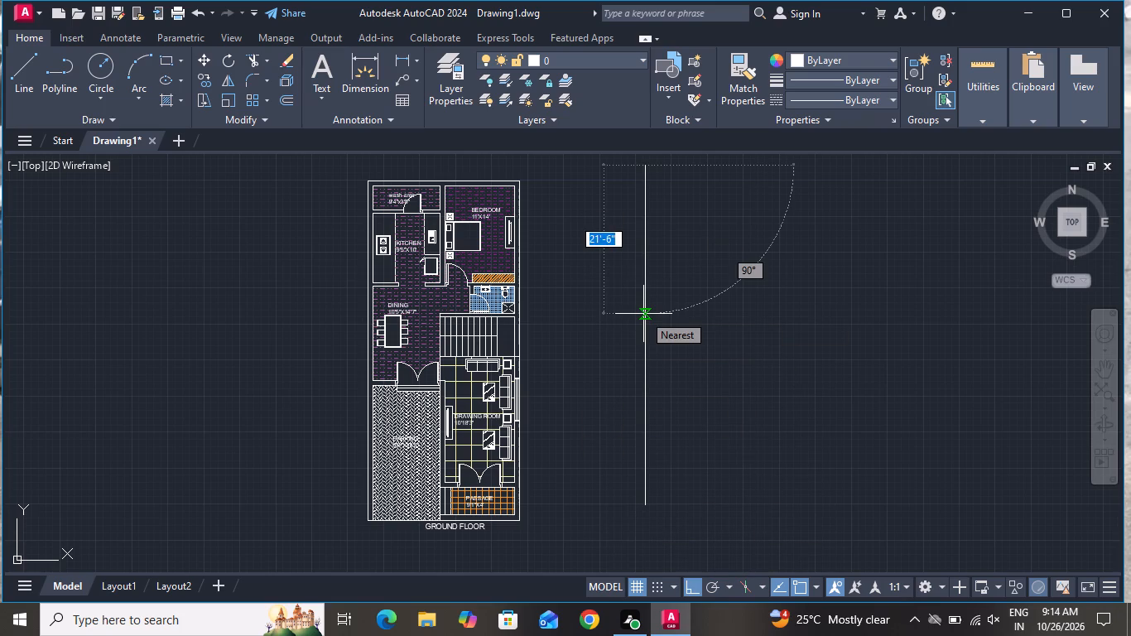
# Continue from the vertical line's upper end with a horizontal segment 21'11" long, heading away from the plan.
pyautogui.scroll(-3, 643, 320)
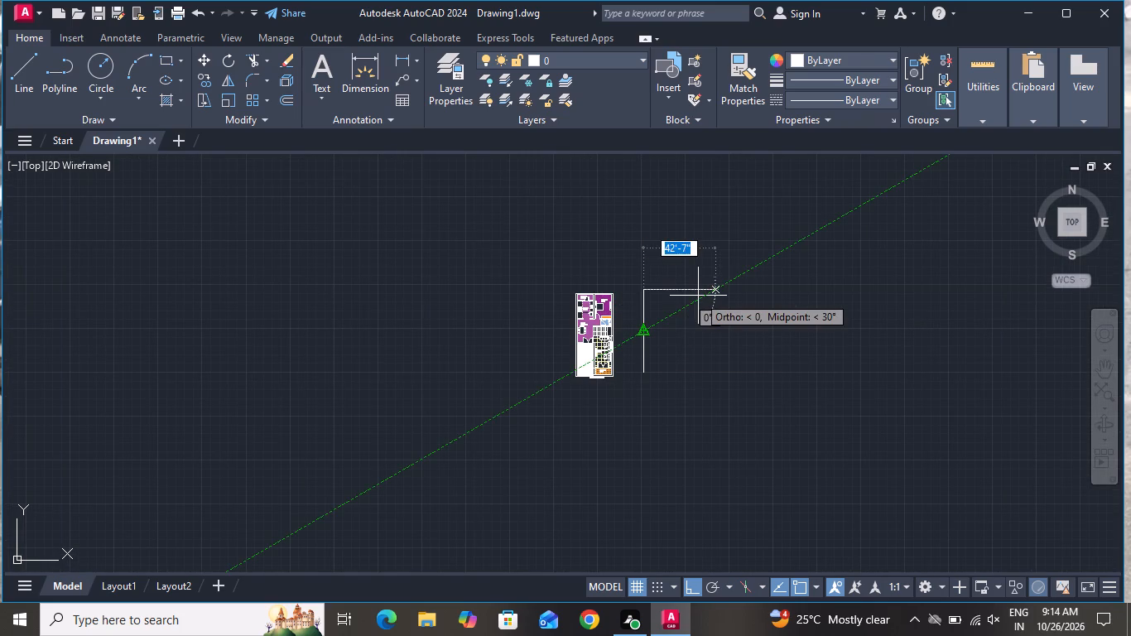
pyautogui.scroll(1, 698, 296)
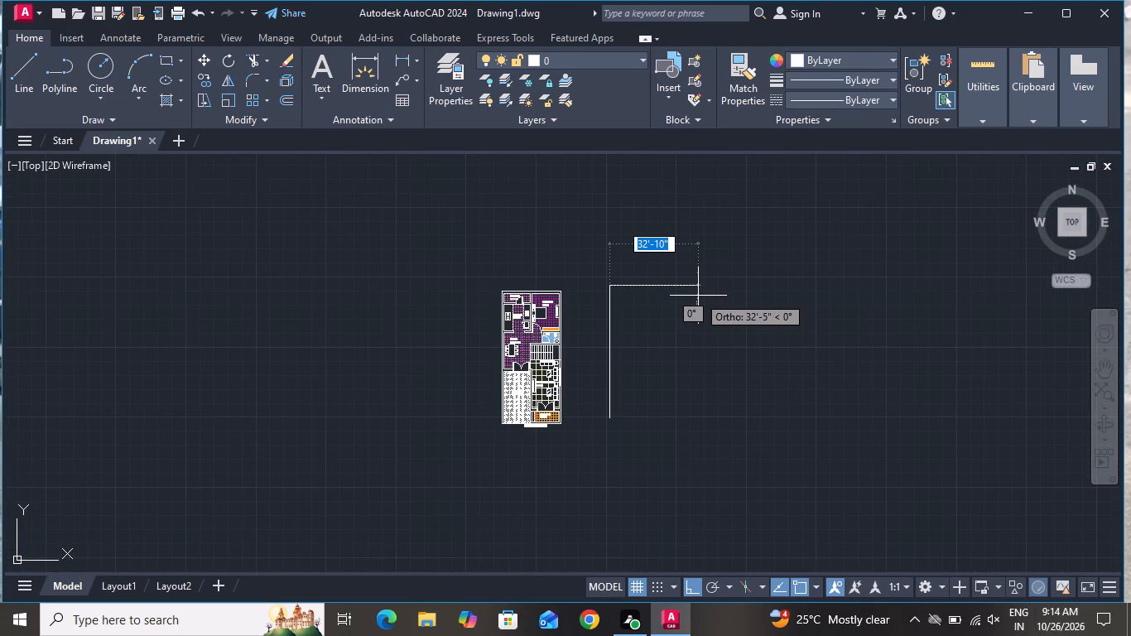
pyautogui.write('21')
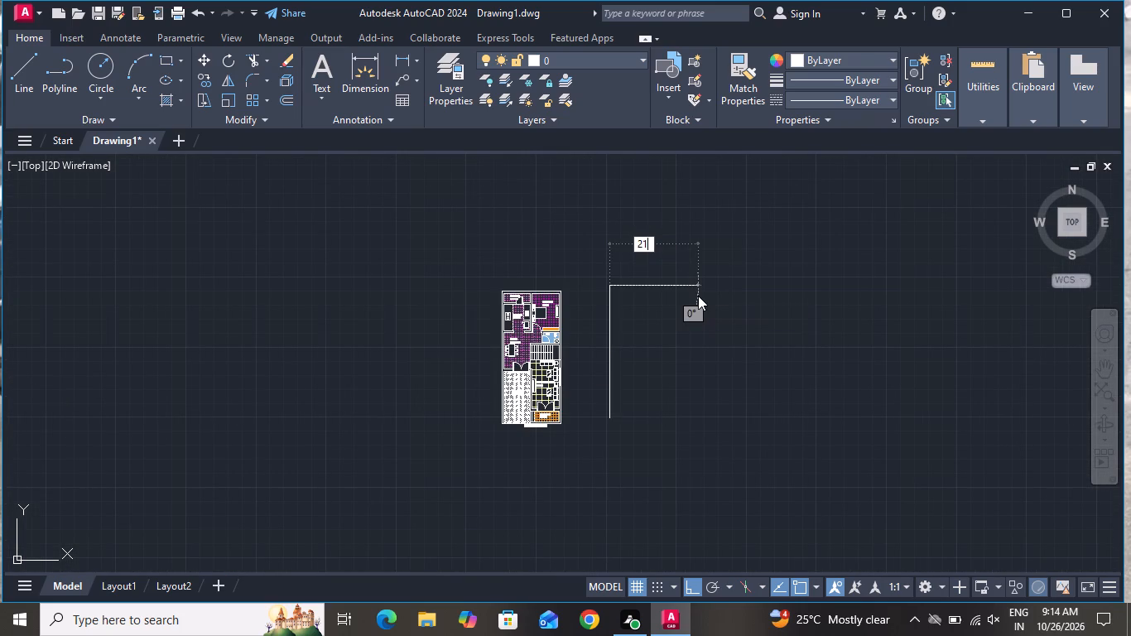
pyautogui.write("'11")
pyautogui.hotkey('shift', '"')
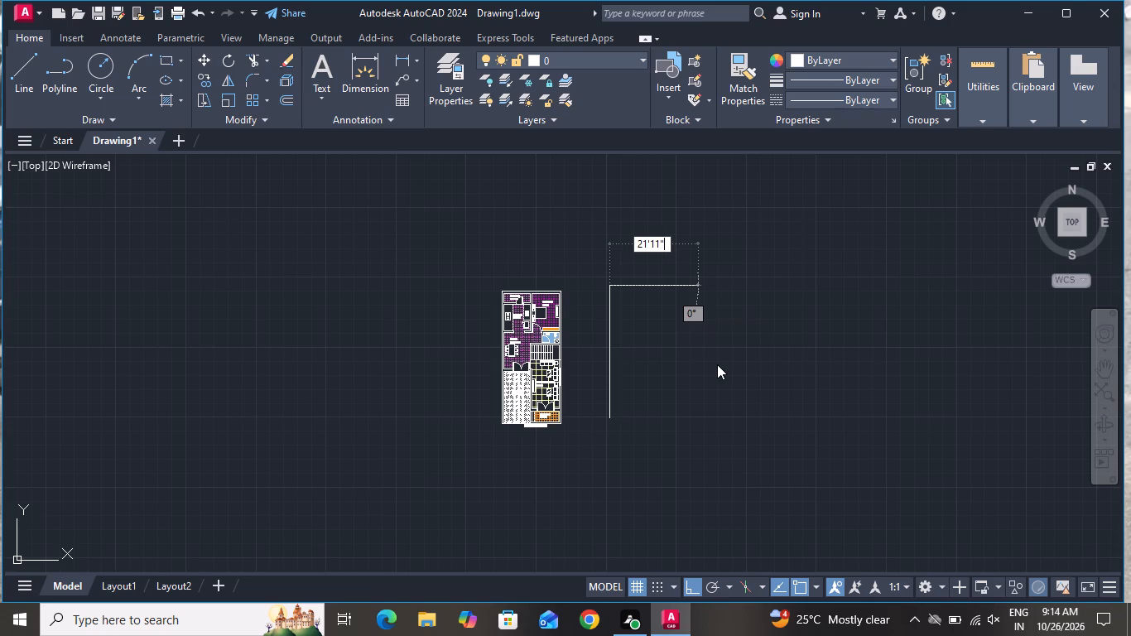
pyautogui.press('Return')
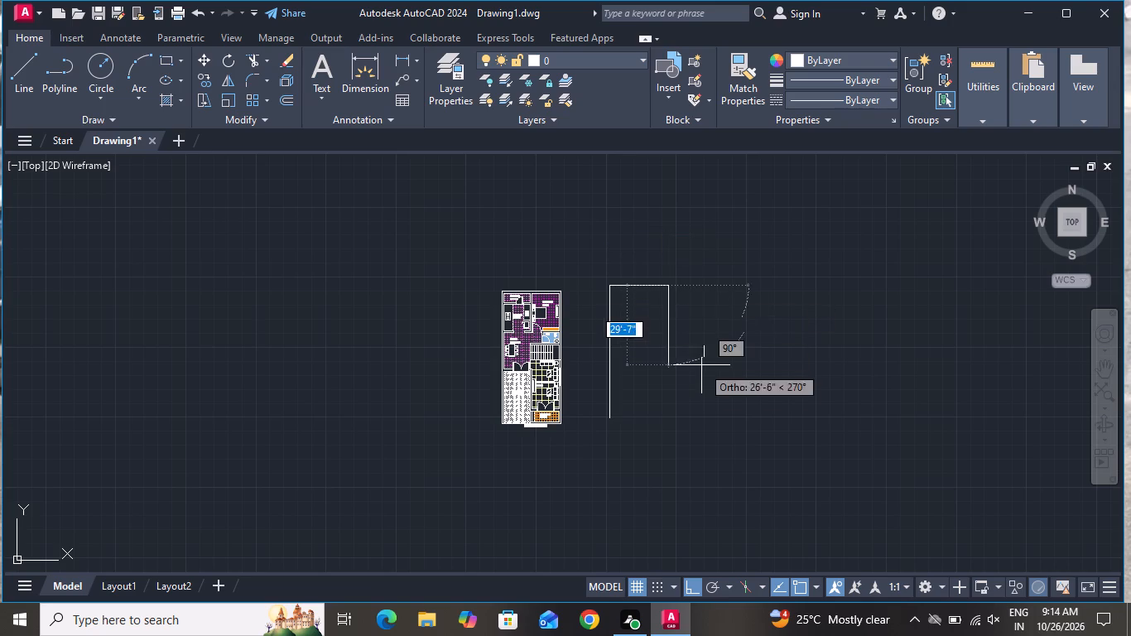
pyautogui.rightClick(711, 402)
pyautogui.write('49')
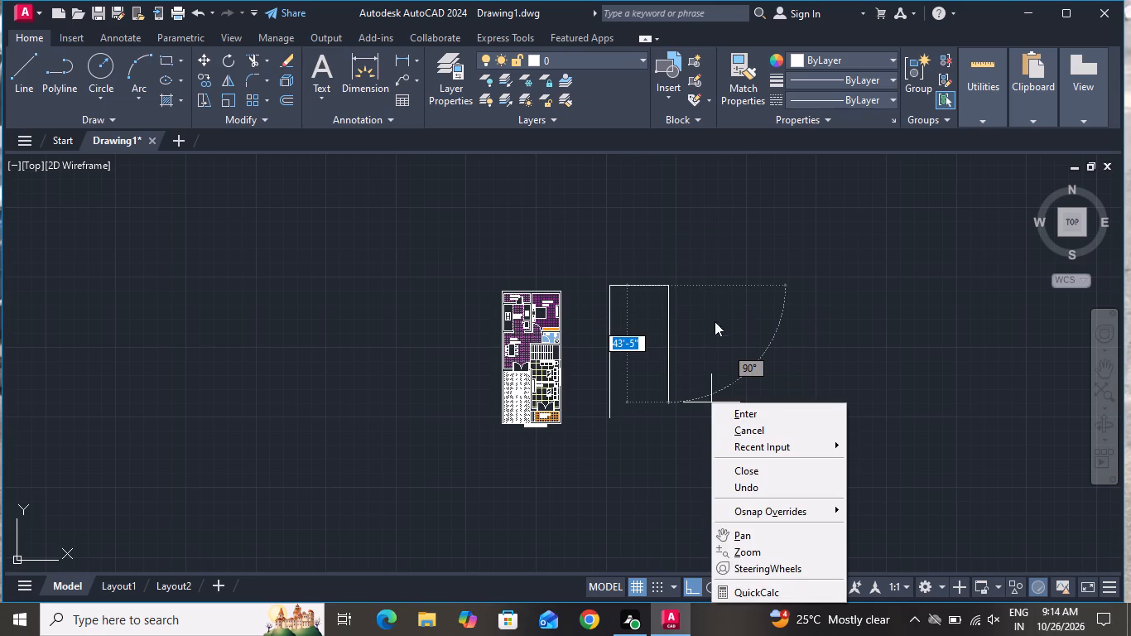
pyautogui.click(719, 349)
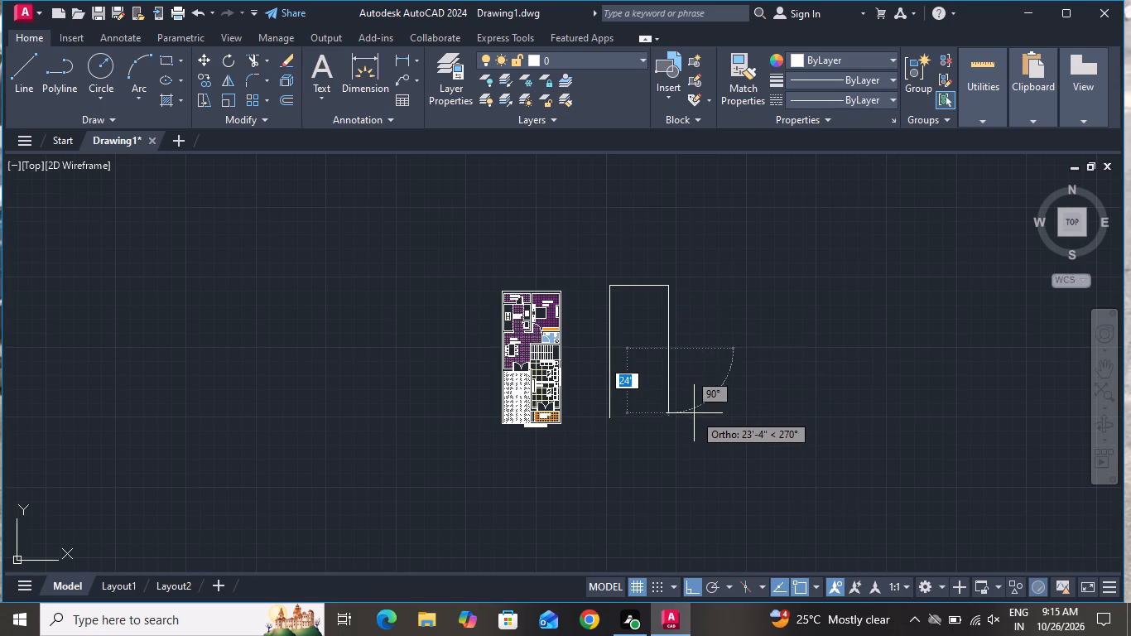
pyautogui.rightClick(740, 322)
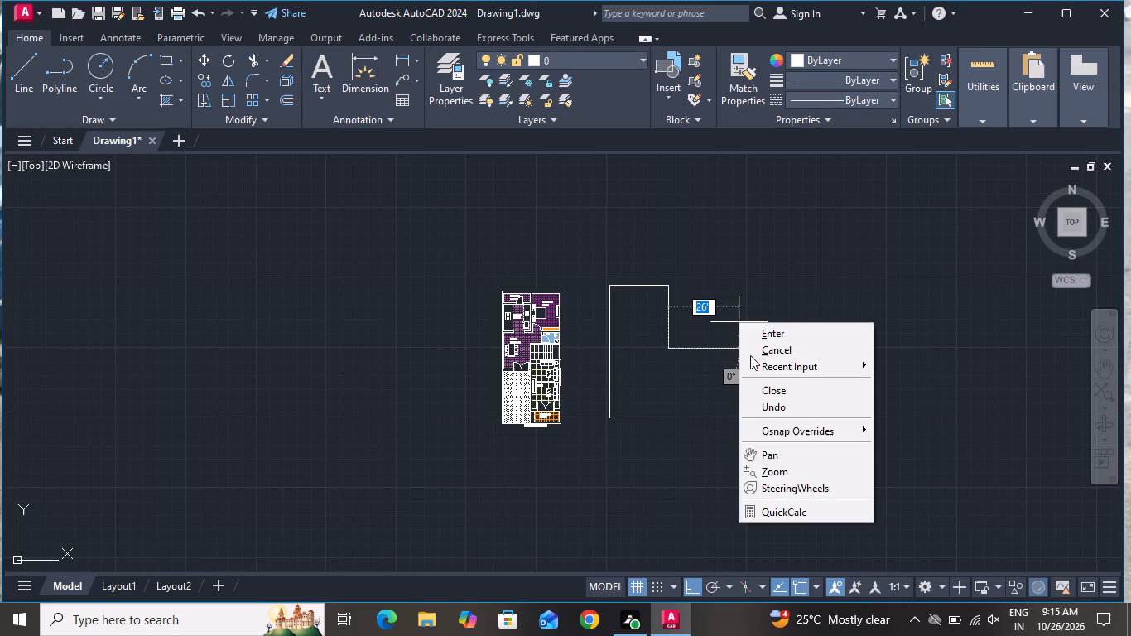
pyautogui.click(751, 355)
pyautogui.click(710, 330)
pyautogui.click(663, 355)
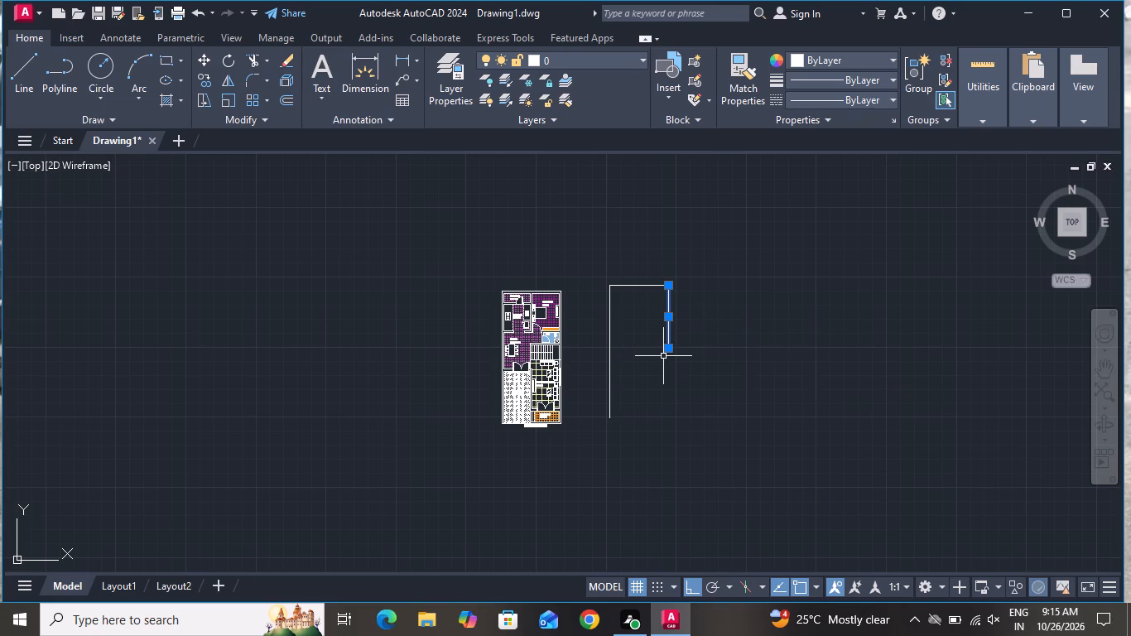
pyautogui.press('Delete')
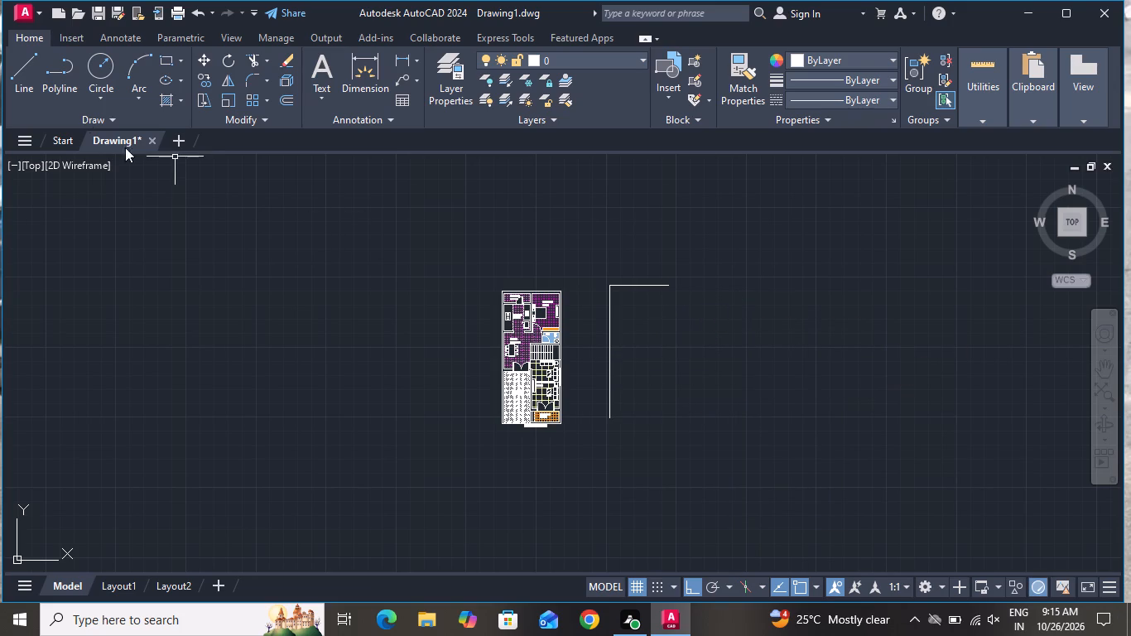
# Start a new line at the free end of the outline's horizontal upper edge.
pyautogui.click(14, 74)
pyautogui.scroll(2, 669, 288)
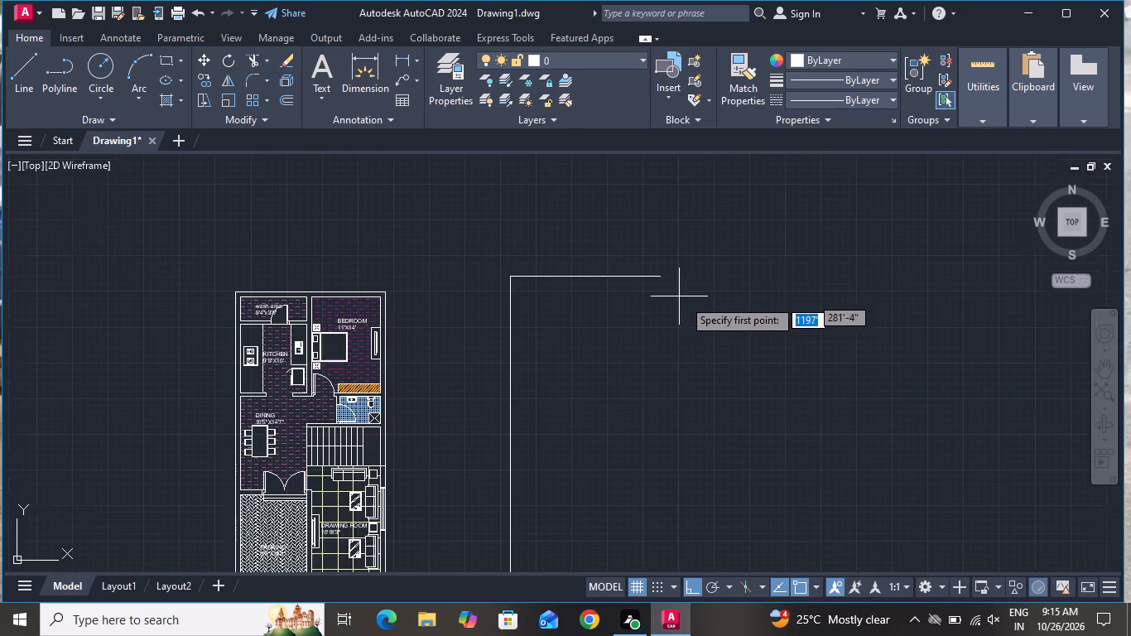
pyautogui.click(662, 274)
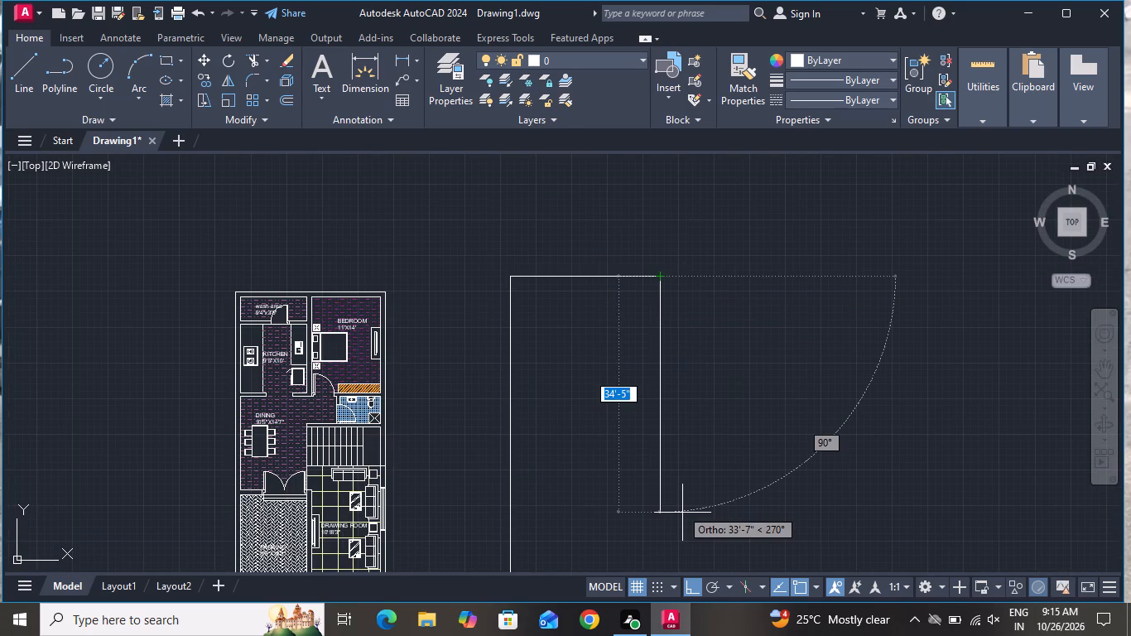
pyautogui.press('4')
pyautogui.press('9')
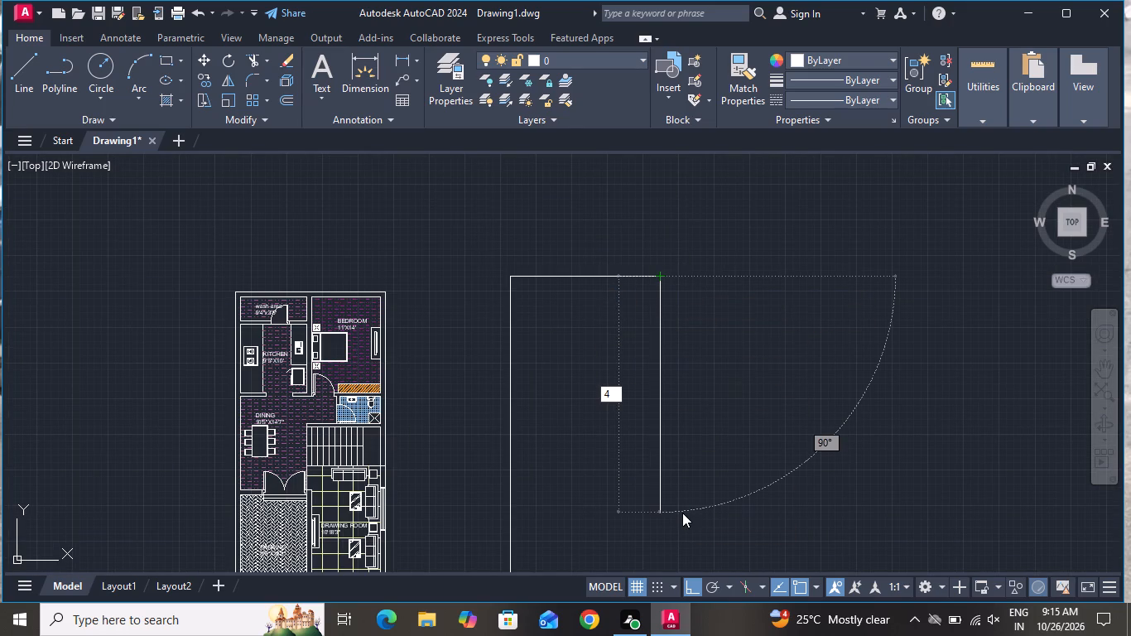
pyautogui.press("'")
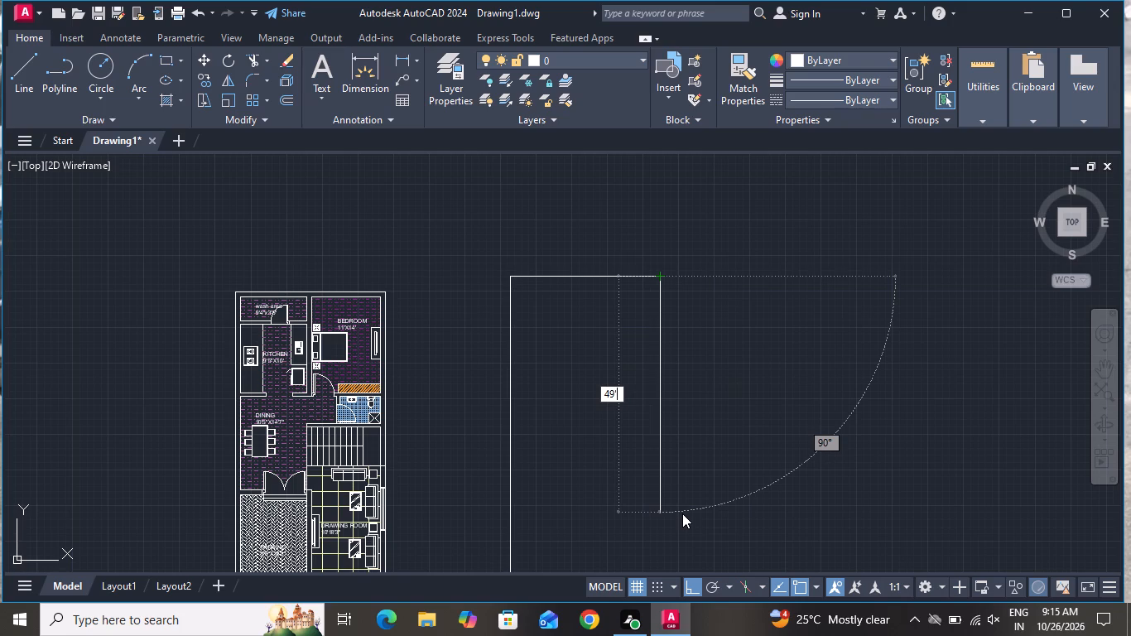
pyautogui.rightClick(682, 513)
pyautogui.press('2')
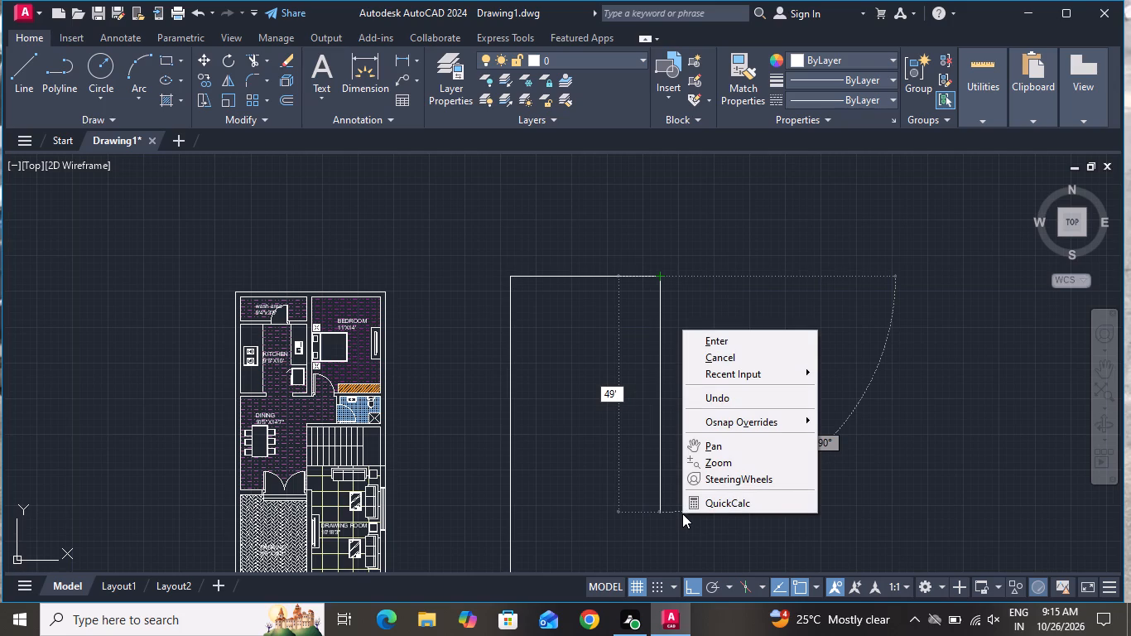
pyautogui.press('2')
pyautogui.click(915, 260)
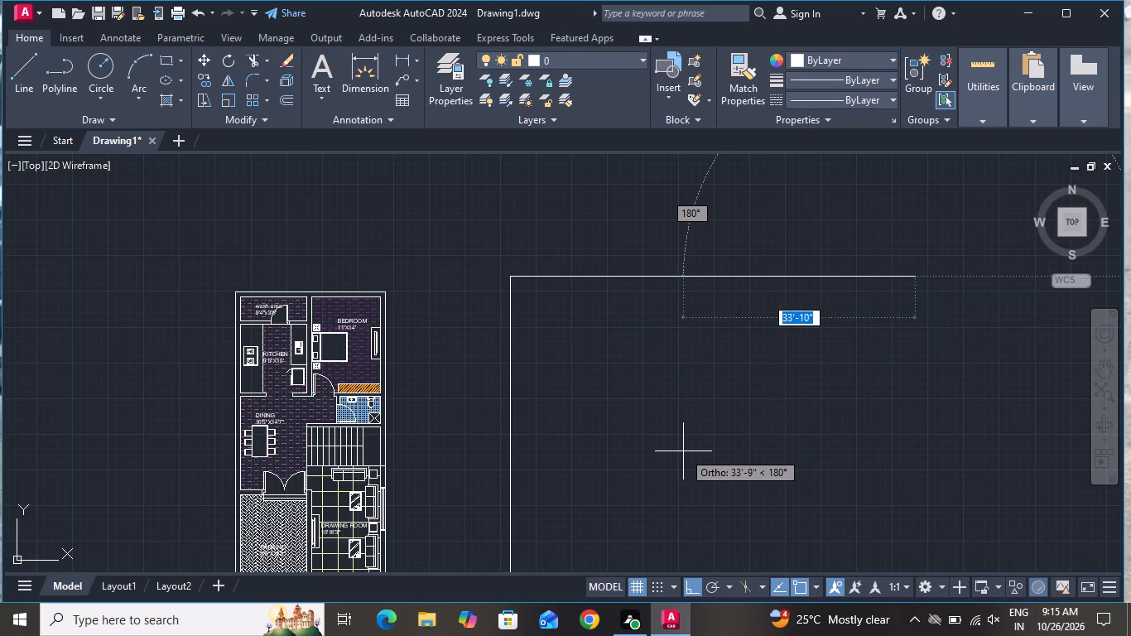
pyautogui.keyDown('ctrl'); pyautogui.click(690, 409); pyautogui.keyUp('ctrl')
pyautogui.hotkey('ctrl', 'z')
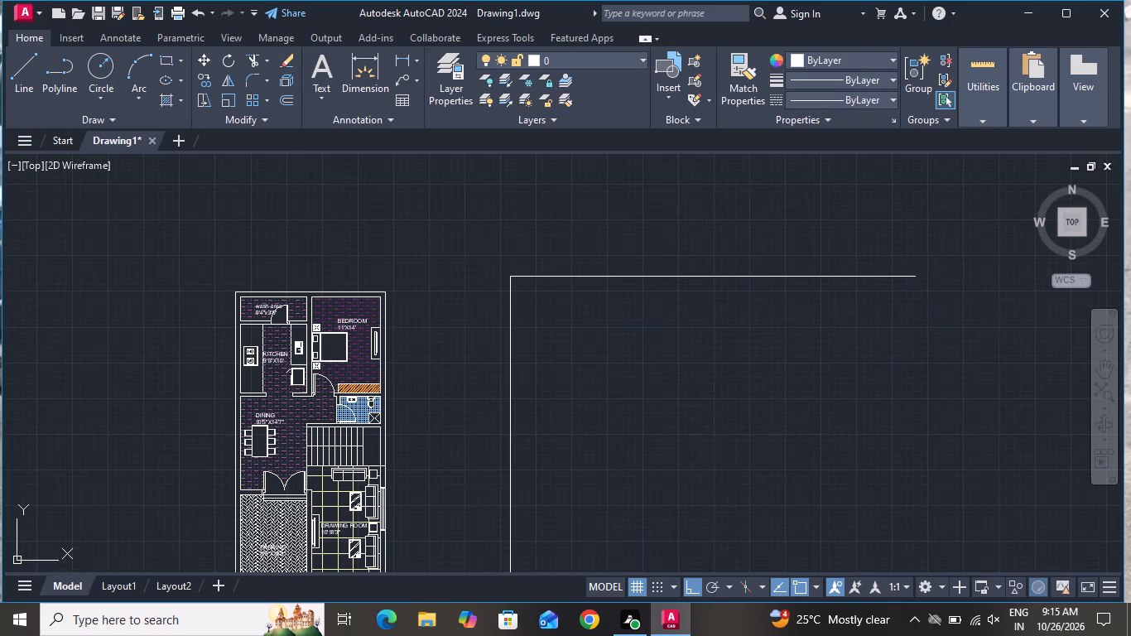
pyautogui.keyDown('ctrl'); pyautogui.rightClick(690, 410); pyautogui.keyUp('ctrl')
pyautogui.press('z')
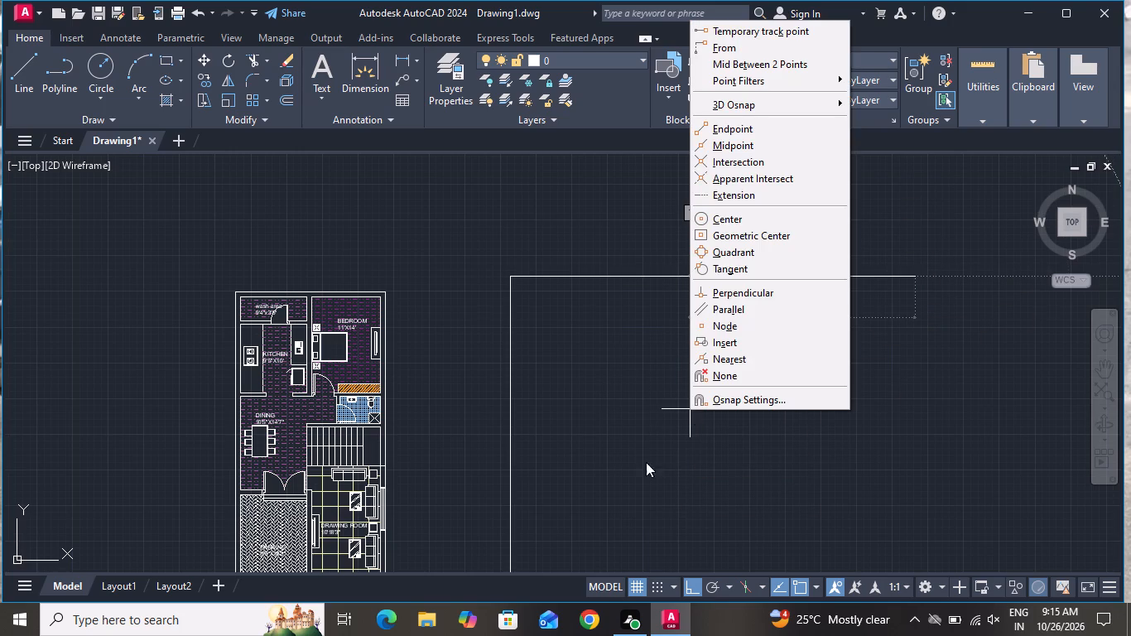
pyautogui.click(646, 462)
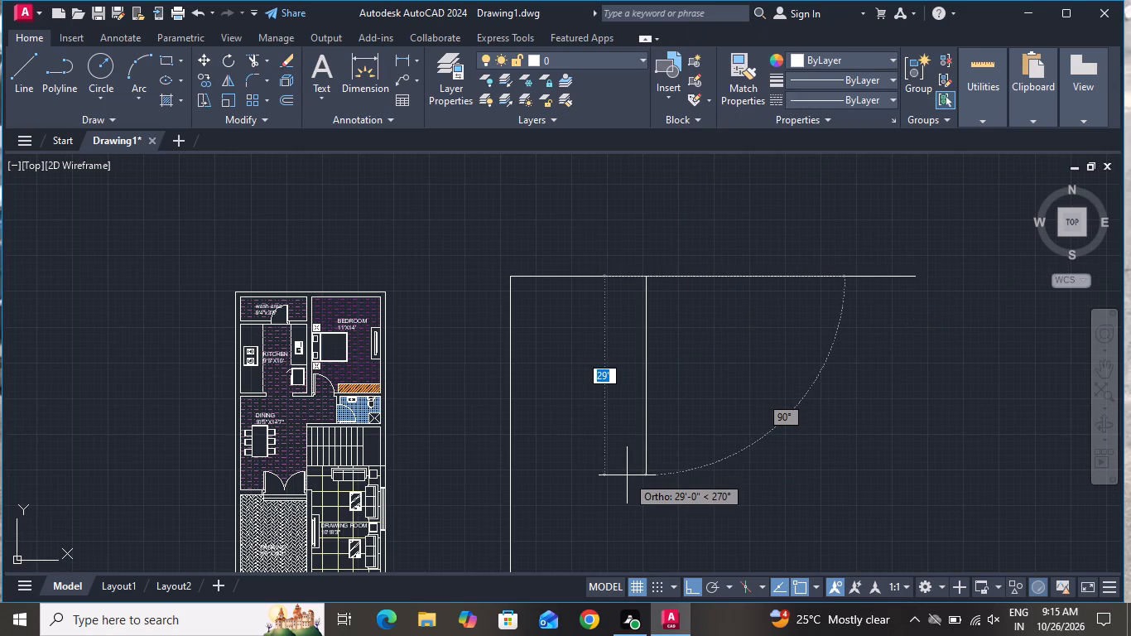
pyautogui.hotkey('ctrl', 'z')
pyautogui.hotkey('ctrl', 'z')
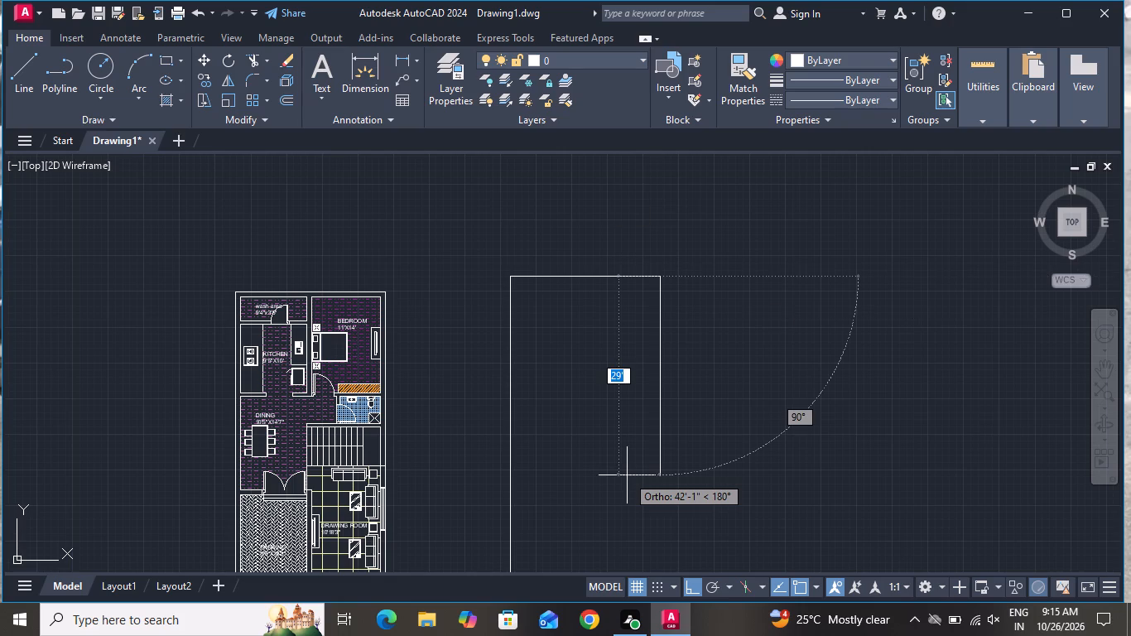
# Draw the outline's second long side 49'2" straight down from the upper edge's free end.
pyautogui.press('4')
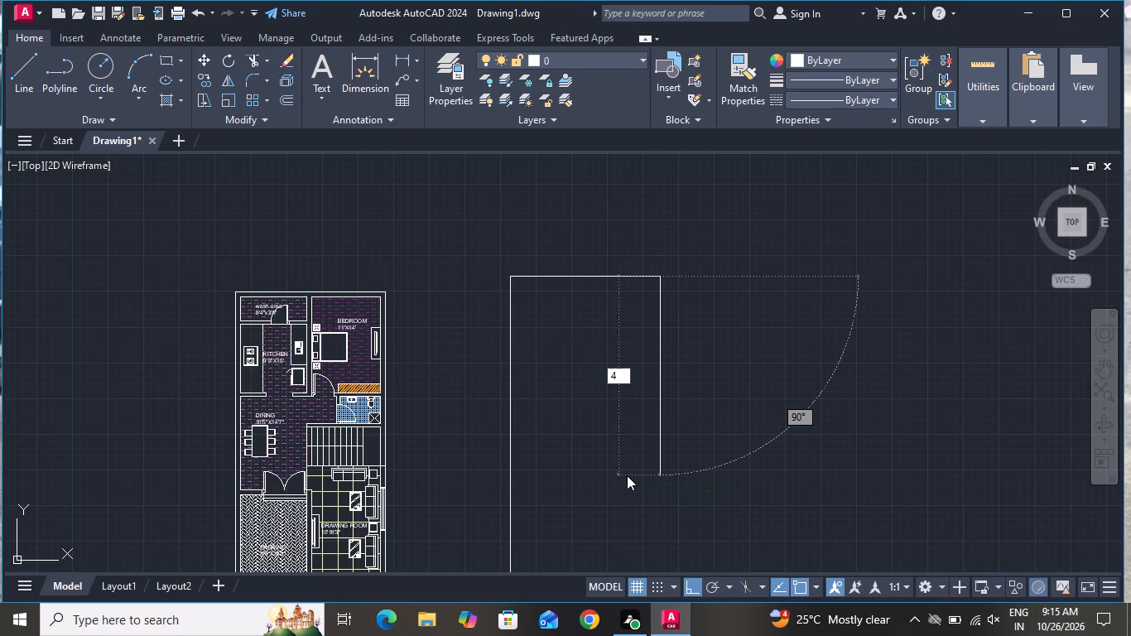
pyautogui.write("9'")
pyautogui.press('2')
pyautogui.hotkey('shift', '"')
pyautogui.press('Return')
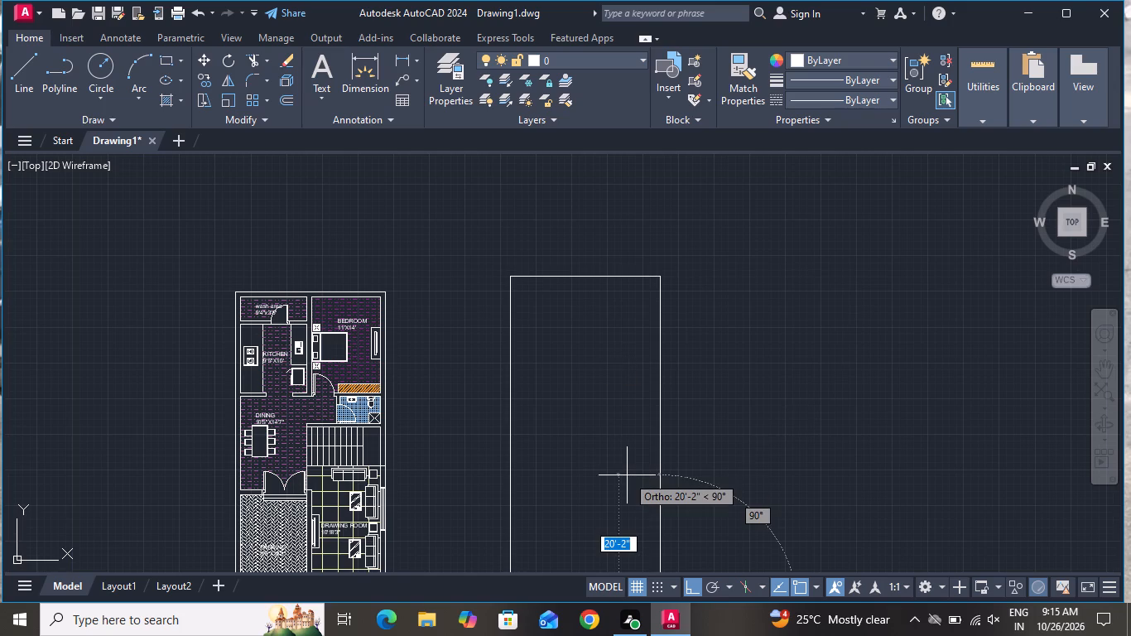
# Close the rectangular outline with a 21'11" lower edge running back towards the plan, and end the line.
pyautogui.scroll(-3, 630, 473)
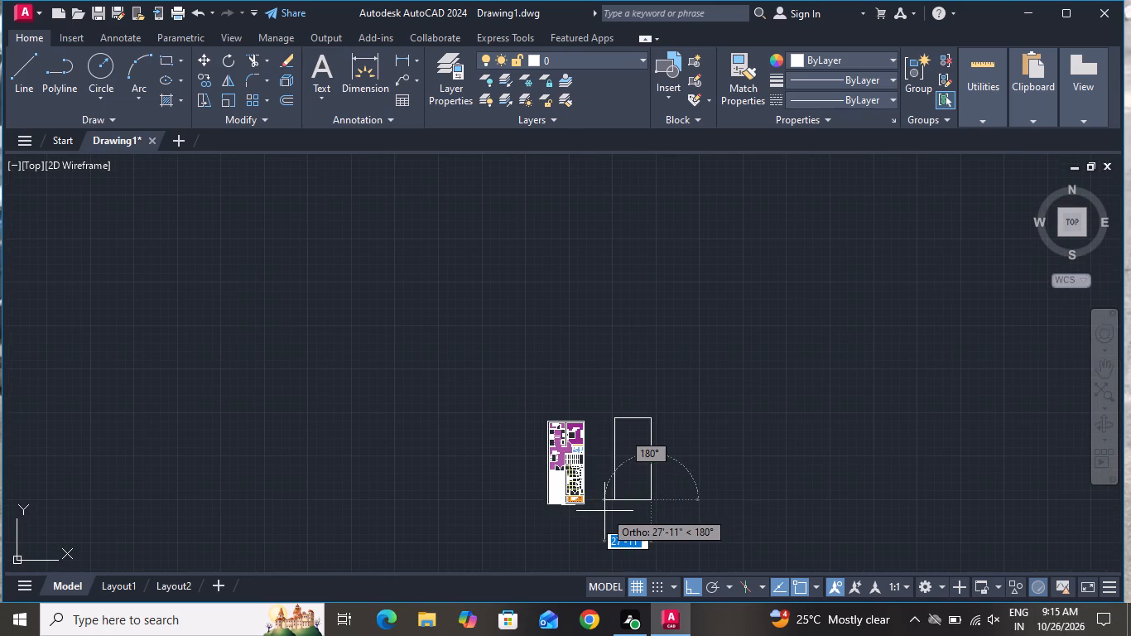
pyautogui.write("21'11")
pyautogui.hotkey('shift', '"')
pyautogui.press('Return')
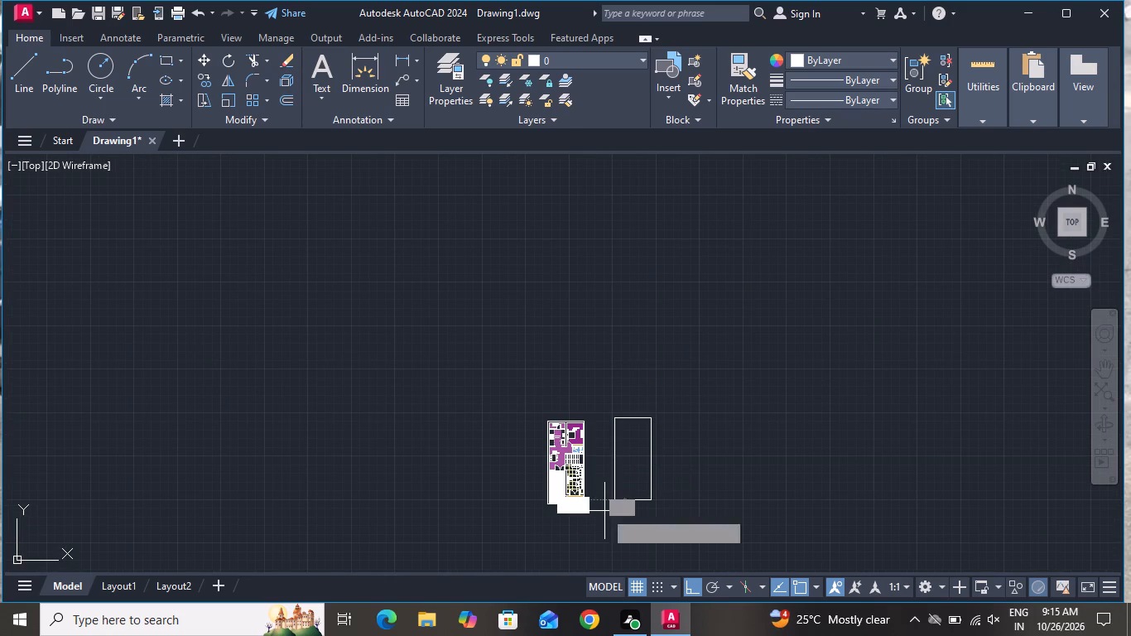
pyautogui.rightClick(585, 359)
pyautogui.click(633, 390)
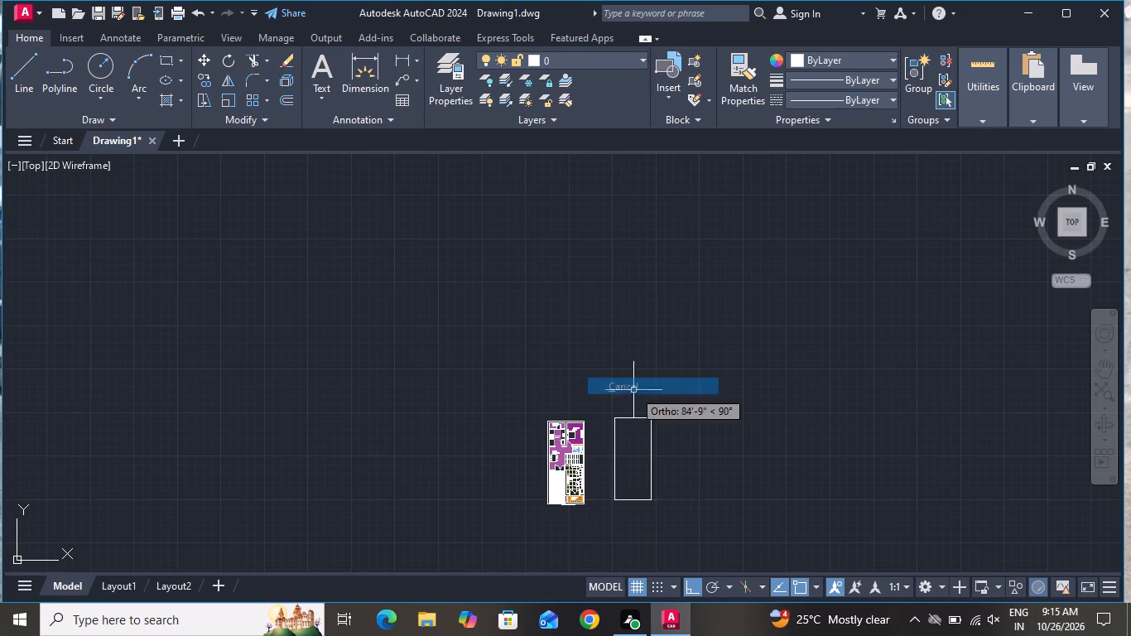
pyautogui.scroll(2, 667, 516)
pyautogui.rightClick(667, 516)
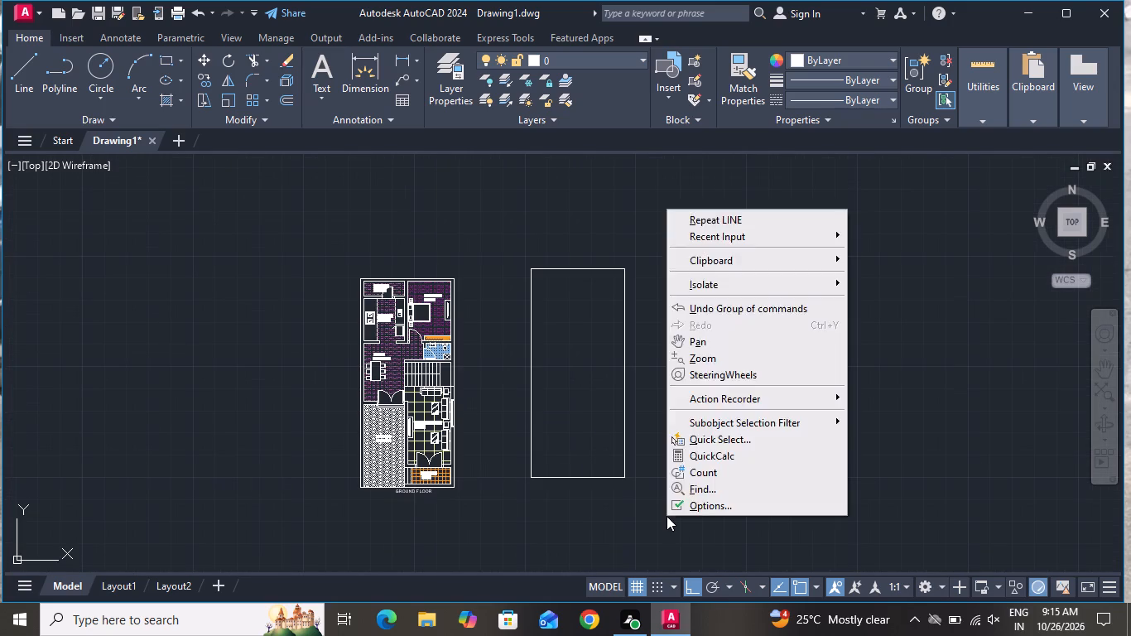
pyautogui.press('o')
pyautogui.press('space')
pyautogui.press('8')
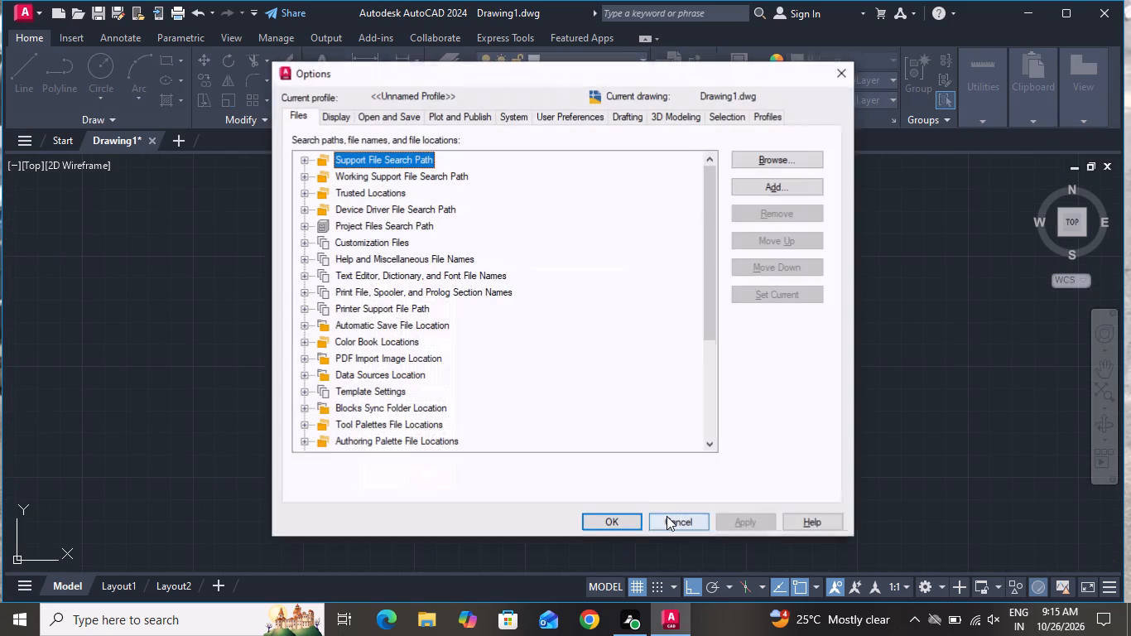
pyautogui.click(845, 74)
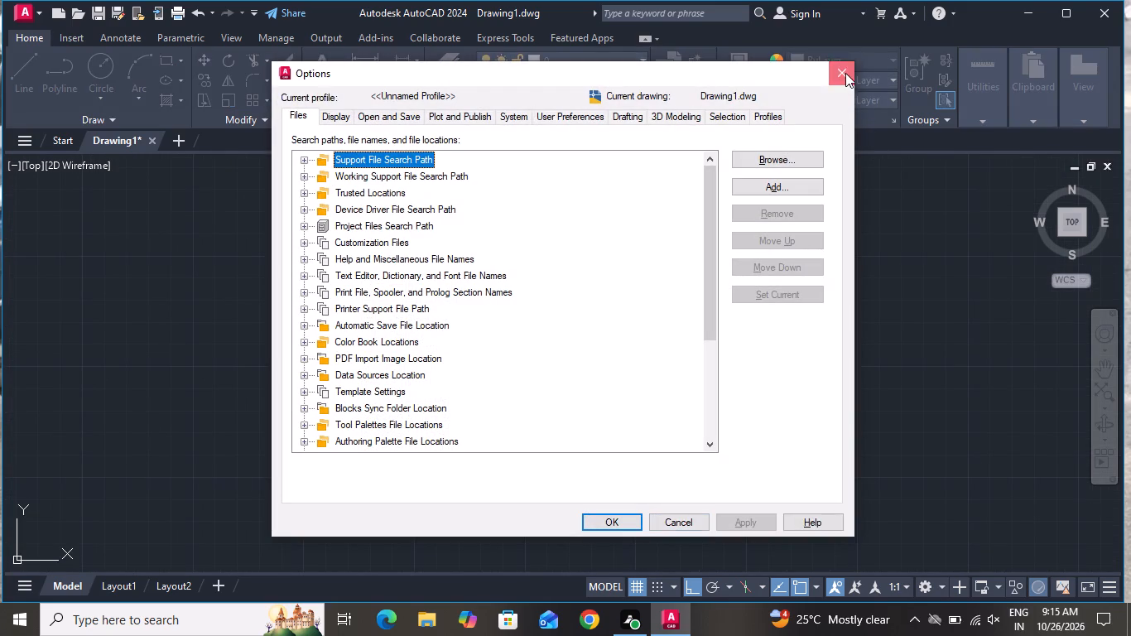
# Offset both long sides of the new rectangular outline 9" inward.
pyautogui.write('O')
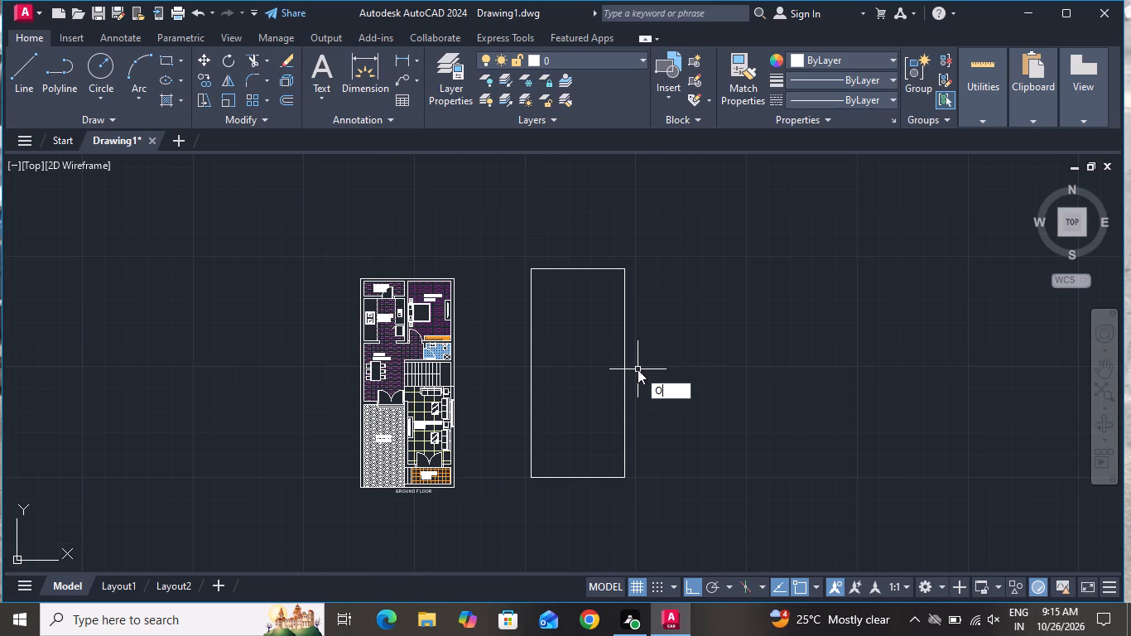
pyautogui.press('space')
pyautogui.press('9')
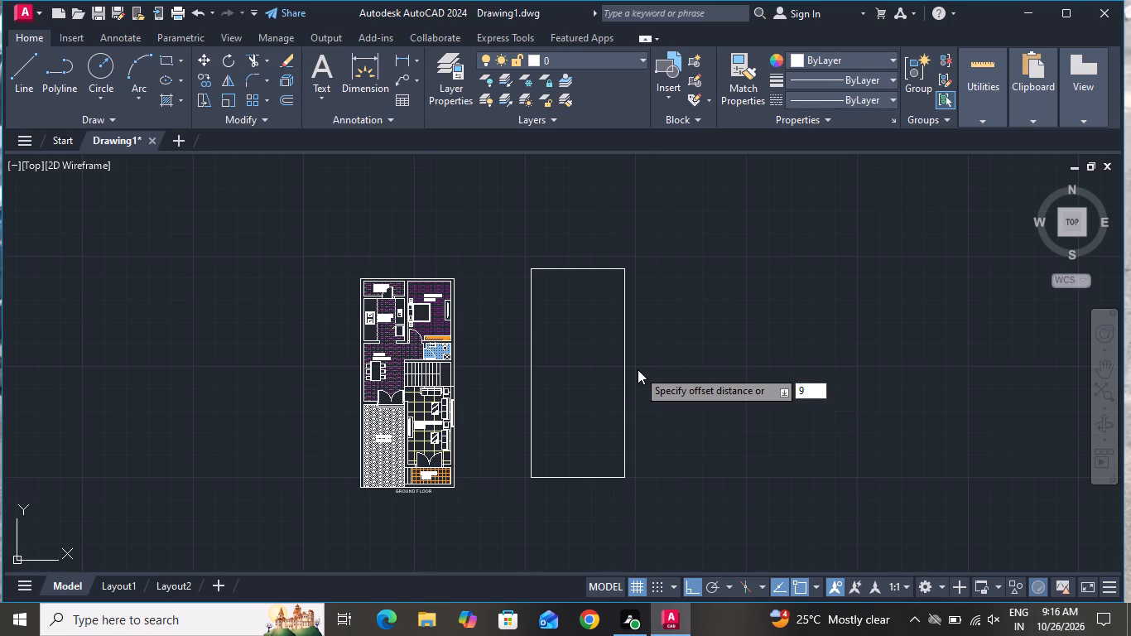
pyautogui.hotkey('shift', '"')
pyautogui.press('Return')
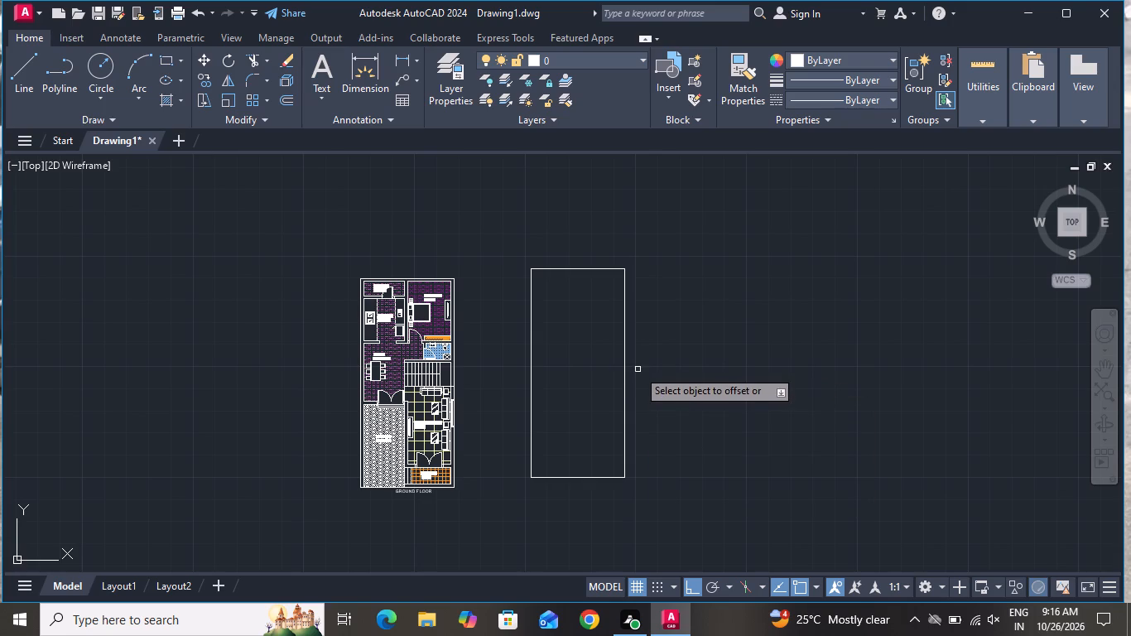
pyautogui.click(540, 422)
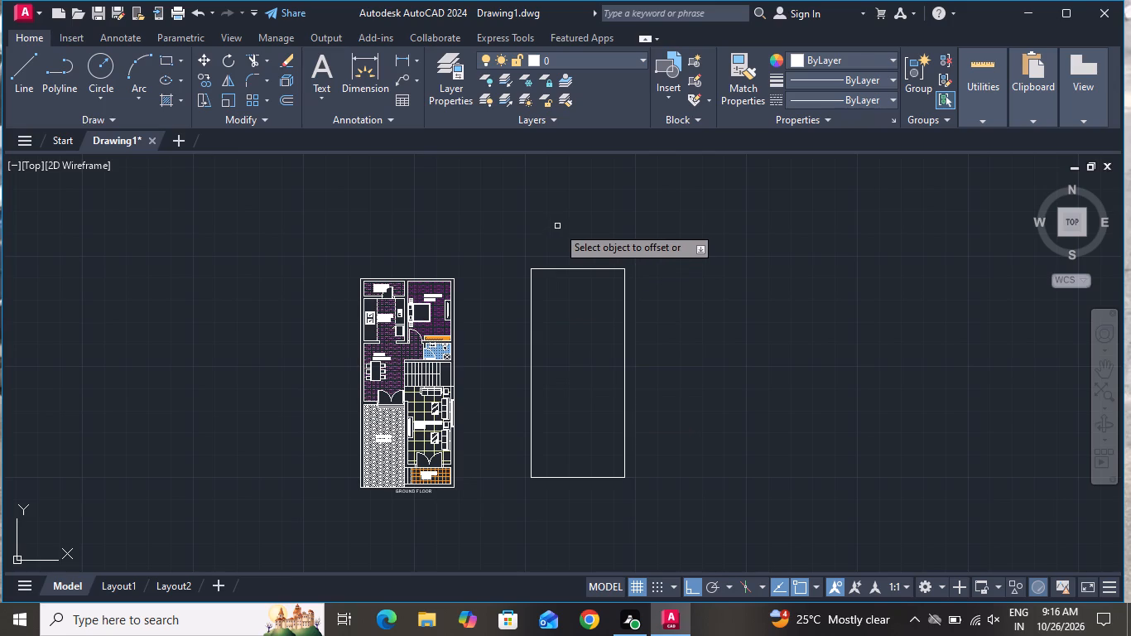
pyautogui.click(531, 304)
pyautogui.click(538, 304)
pyautogui.click(572, 266)
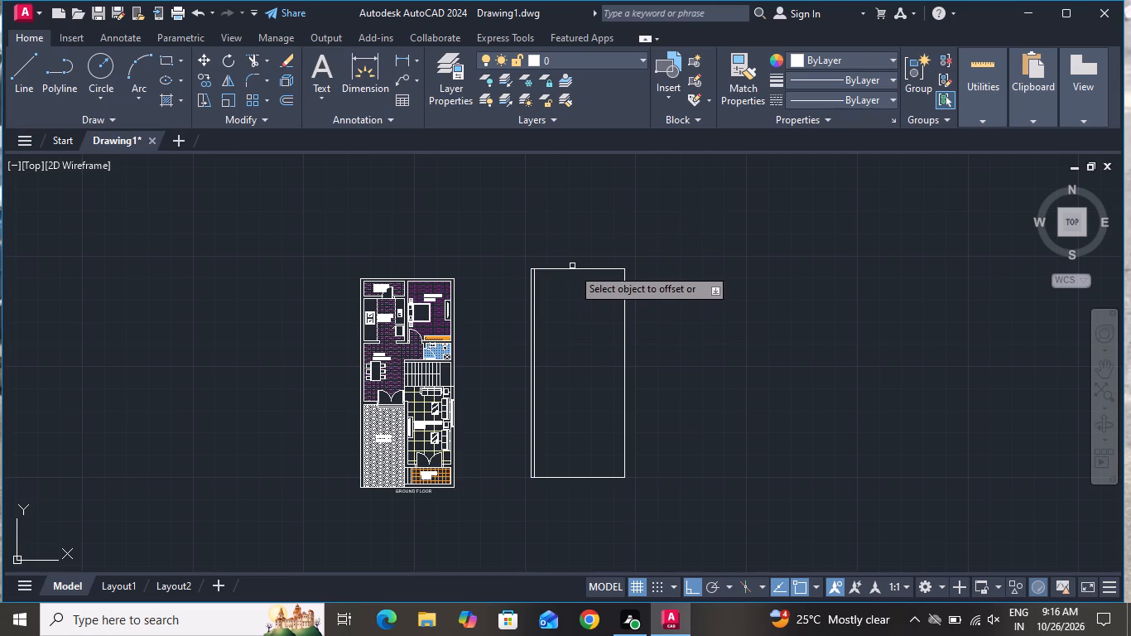
pyautogui.click(583, 300)
pyautogui.click(627, 306)
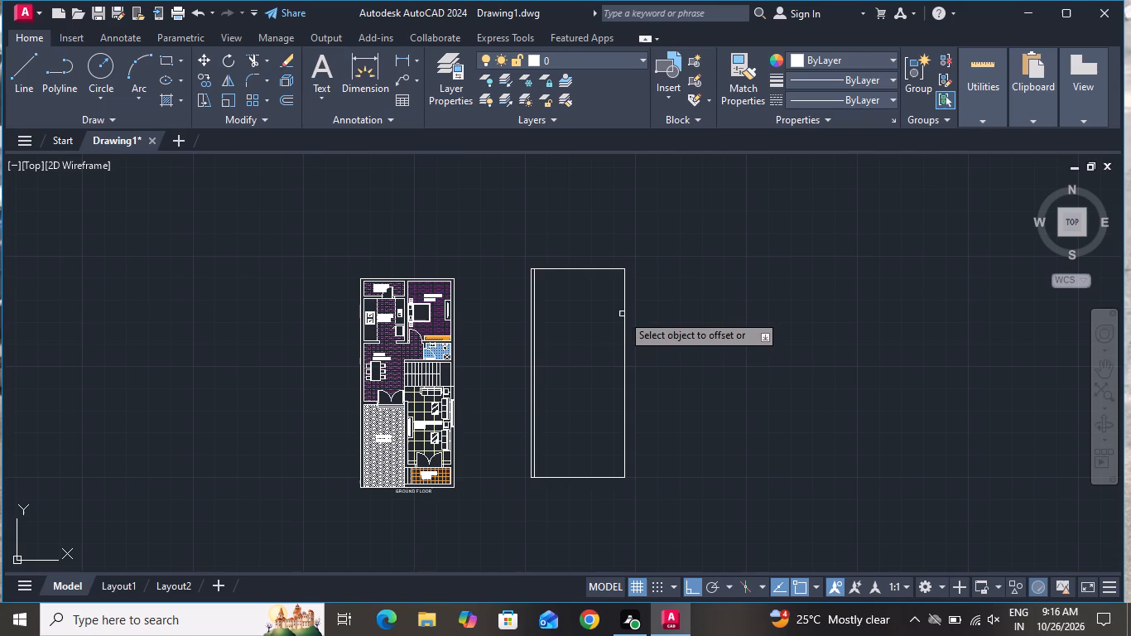
pyautogui.click(626, 308)
pyautogui.click(592, 317)
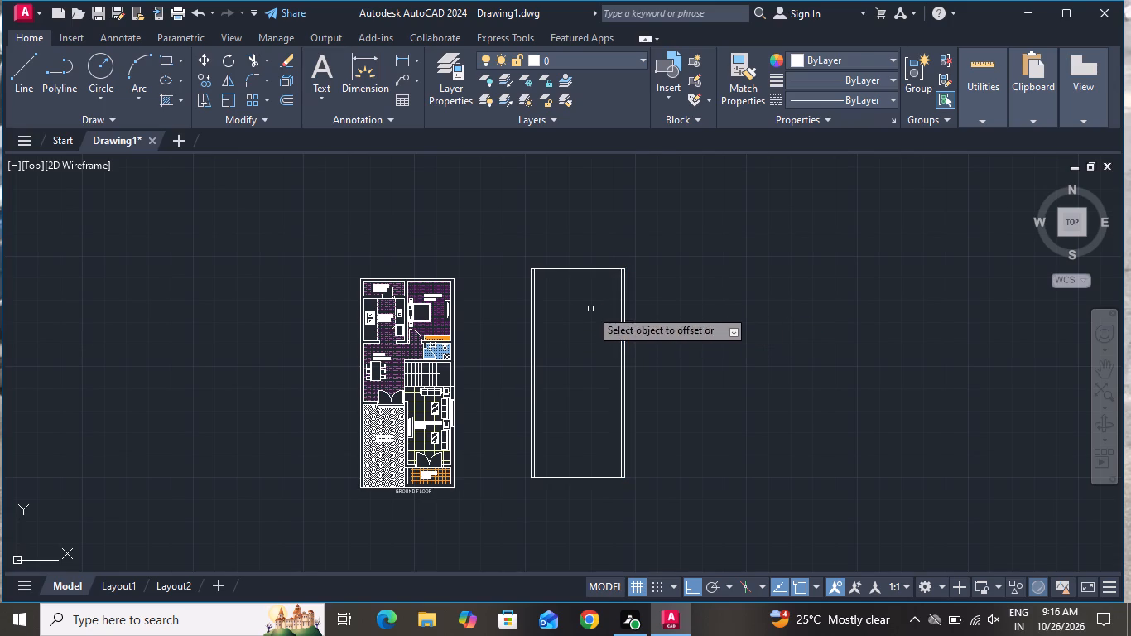
# Offset the outline's upper and lower edges 9" inward and end the Offset command.
pyautogui.click(584, 267)
pyautogui.click(587, 309)
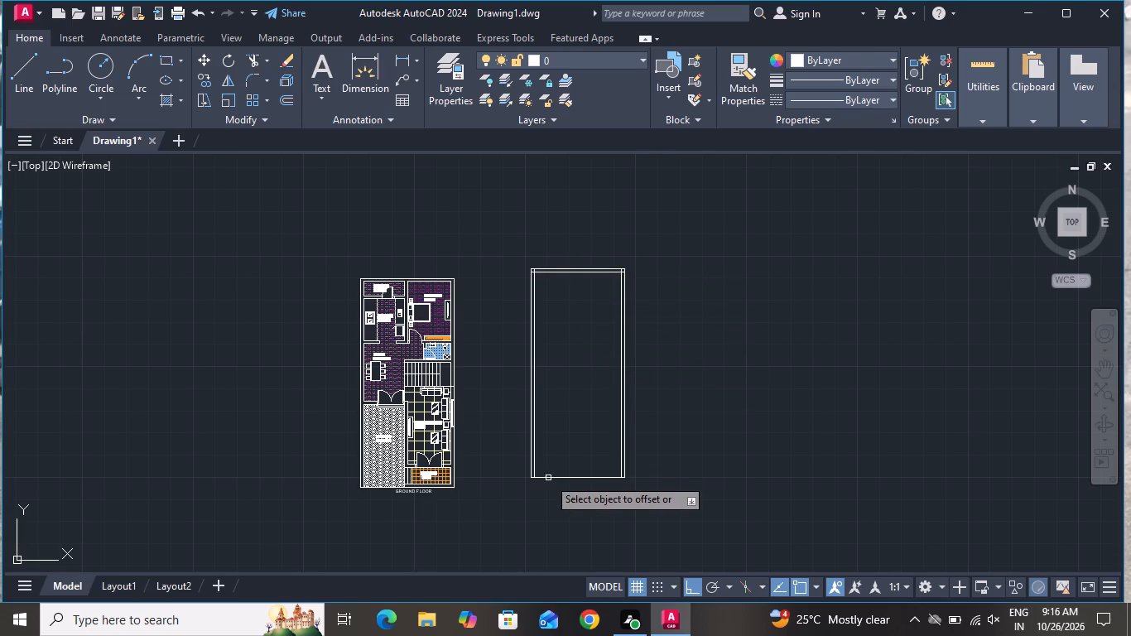
pyautogui.click(551, 480)
pyautogui.click(546, 439)
pyautogui.rightClick(549, 384)
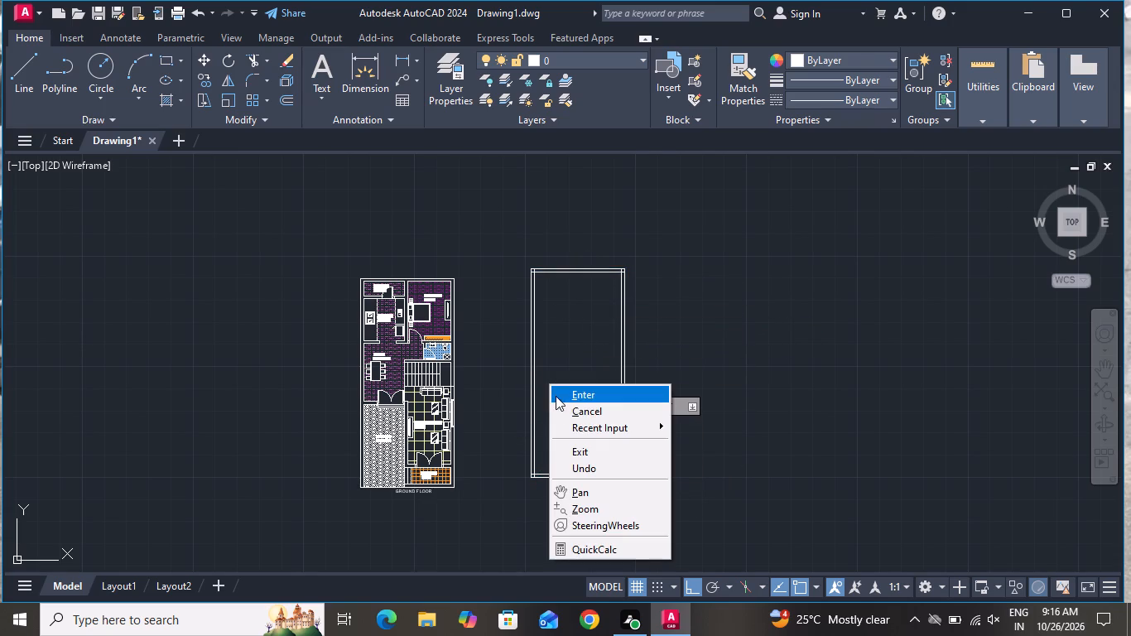
pyautogui.click(565, 408)
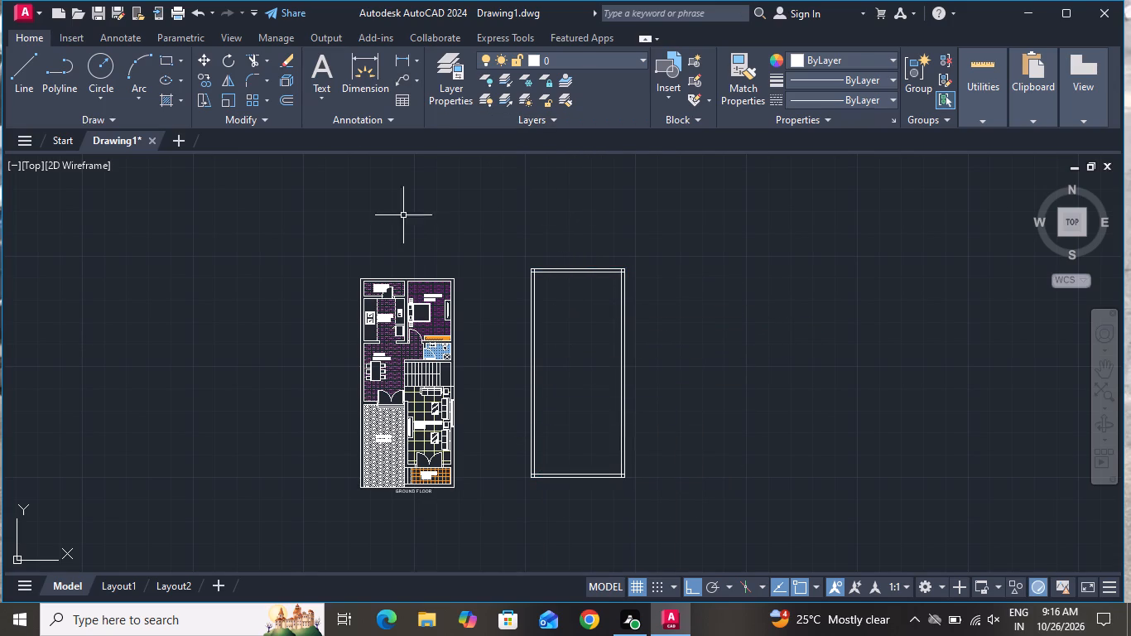
# Trim the overlapping inner wall line ends at the new outline's upper-left corner.
pyautogui.click(259, 60)
pyautogui.scroll(7, 546, 267)
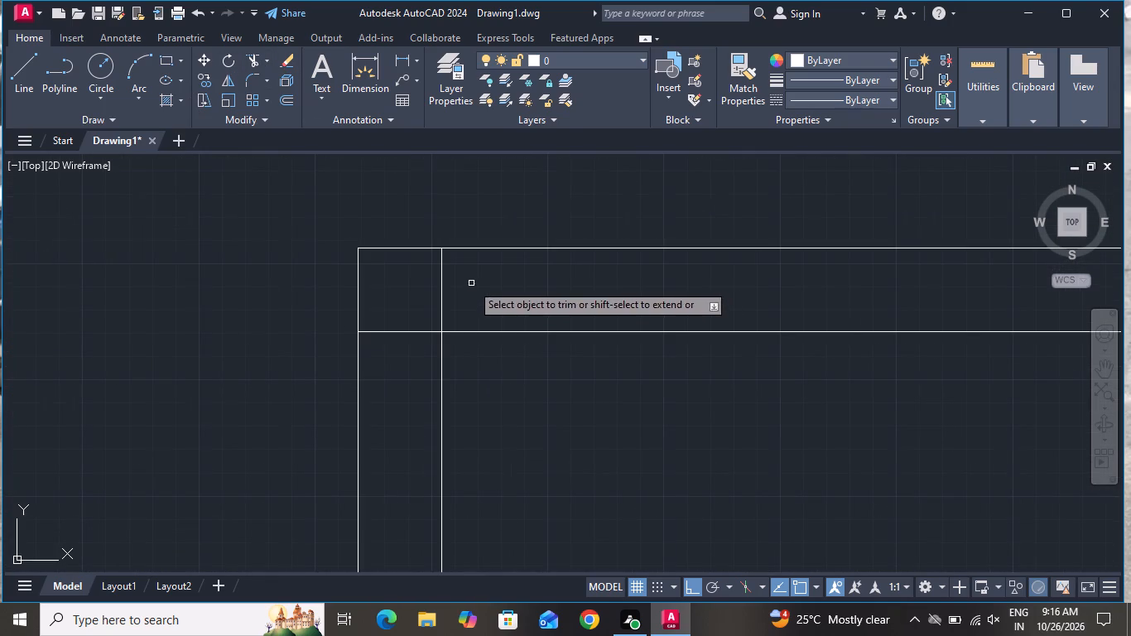
pyautogui.click(473, 282)
pyautogui.click(435, 301)
pyautogui.click(418, 294)
pyautogui.click(427, 407)
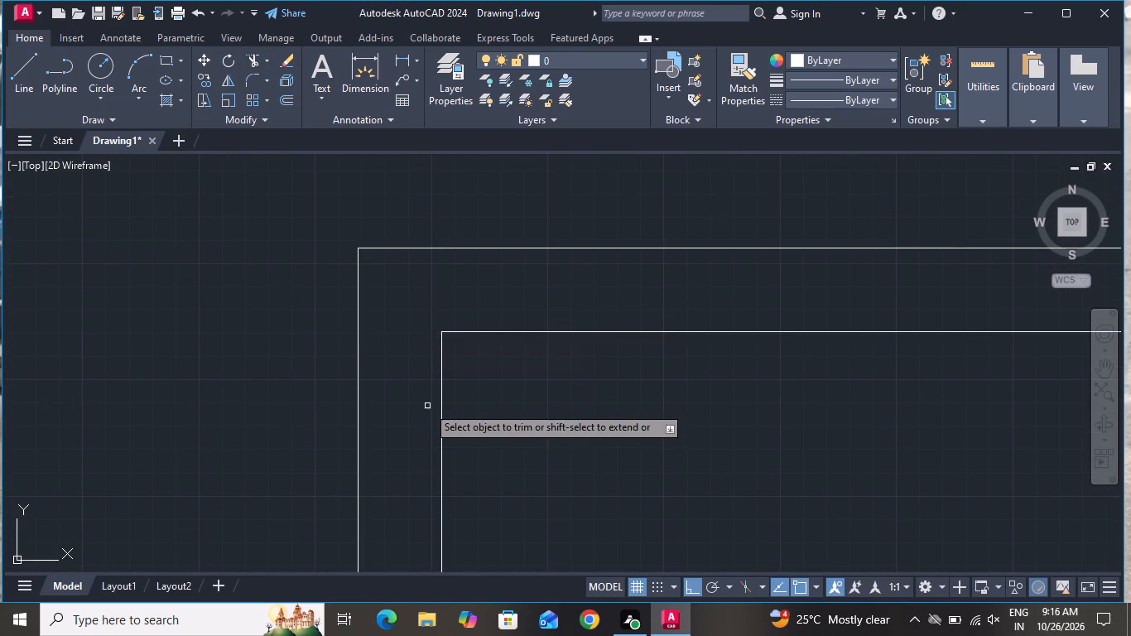
# Trim the overlapping inner wall line ends at the new outline's upper-right corner.
pyautogui.scroll(-3, 422, 359)
pyautogui.scroll(3, 1008, 341)
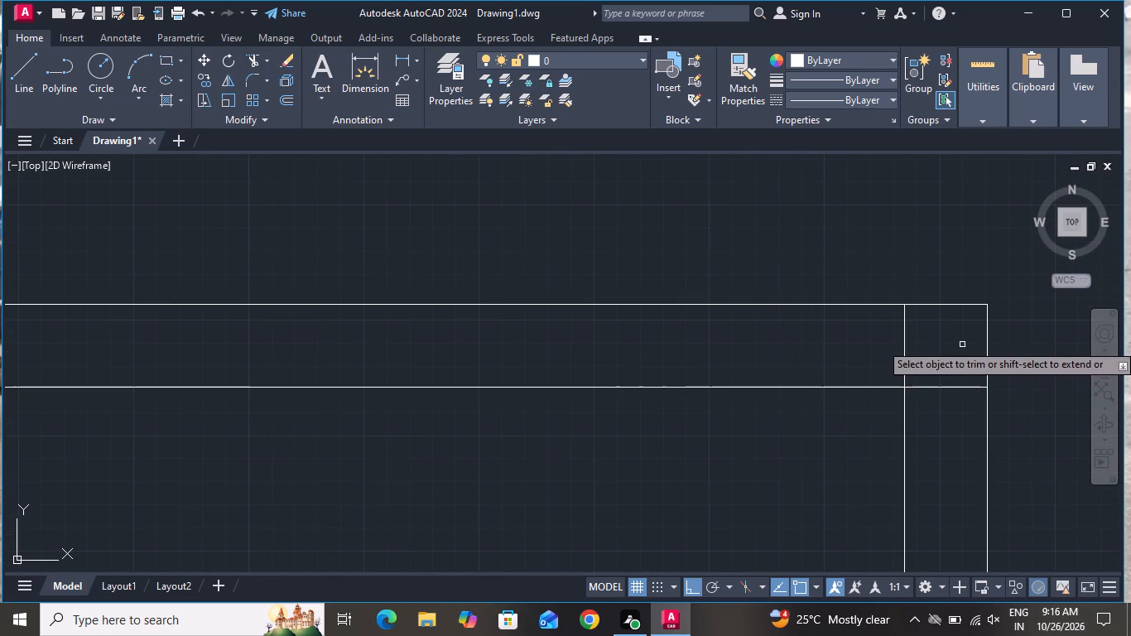
pyautogui.click(962, 336)
pyautogui.click(861, 361)
pyautogui.click(931, 347)
pyautogui.click(966, 418)
# Trim the overlapping inner wall line ends at the new outline's lower-right corner.
pyautogui.scroll(-4, 790, 286)
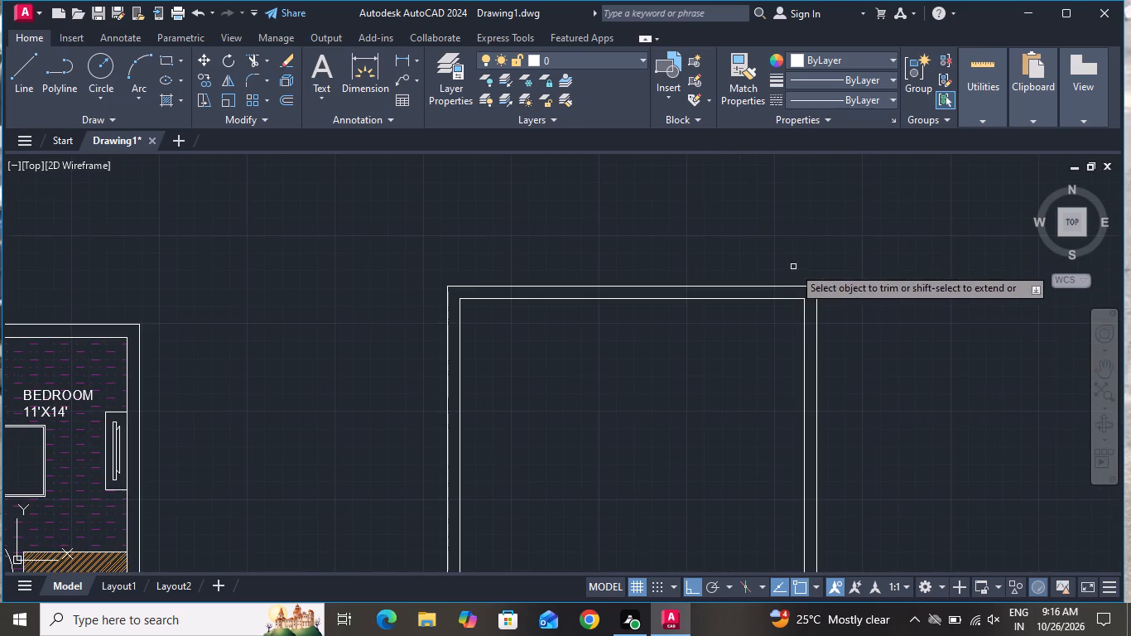
pyautogui.scroll(-3, 792, 274)
pyautogui.scroll(3, 822, 518)
pyautogui.scroll(2, 797, 430)
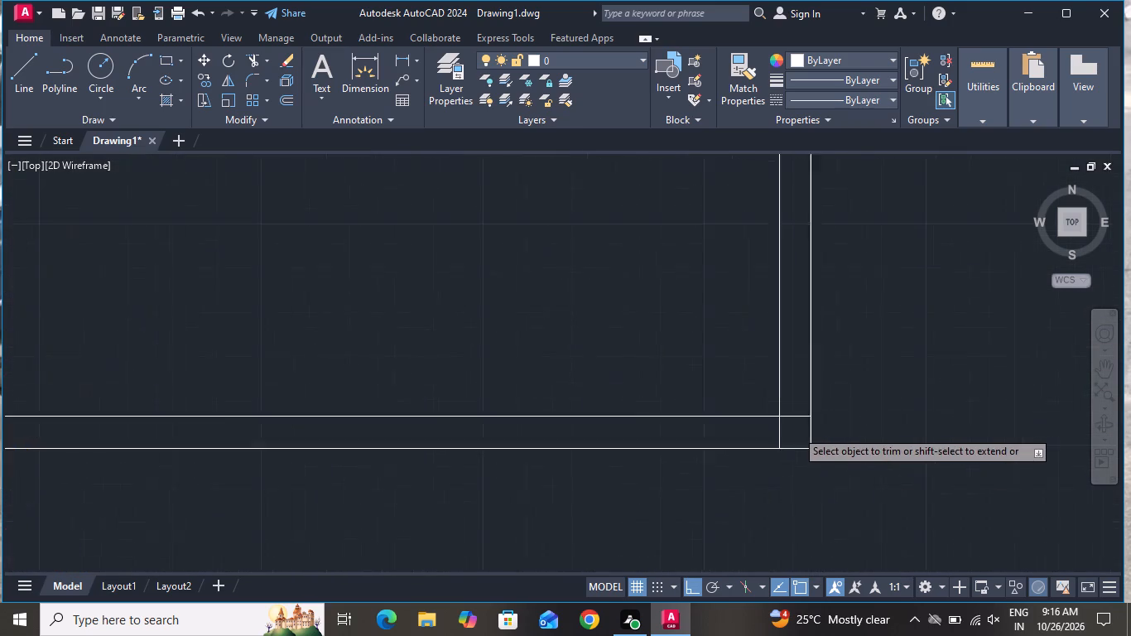
pyautogui.scroll(2, 796, 430)
pyautogui.click(796, 428)
pyautogui.click(788, 383)
pyautogui.click(772, 412)
pyautogui.click(723, 442)
# Trim the overlapping inner wall line ends at the new outline's lower-left corner and end the Trim command.
pyautogui.scroll(-3, 830, 394)
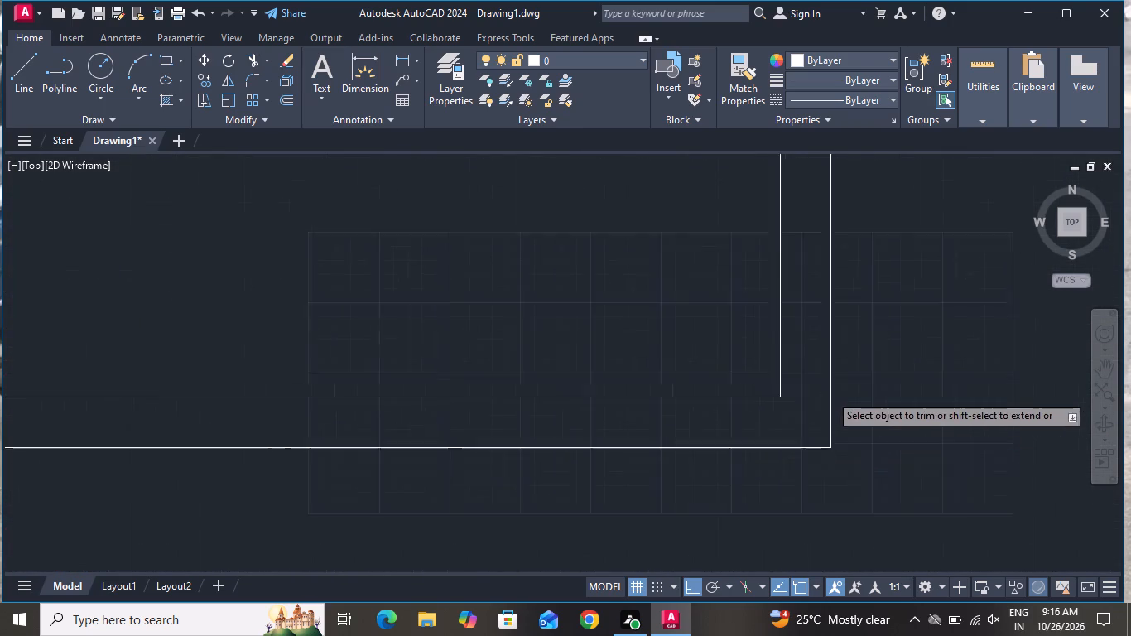
pyautogui.scroll(-1, 832, 418)
pyautogui.scroll(5, 441, 375)
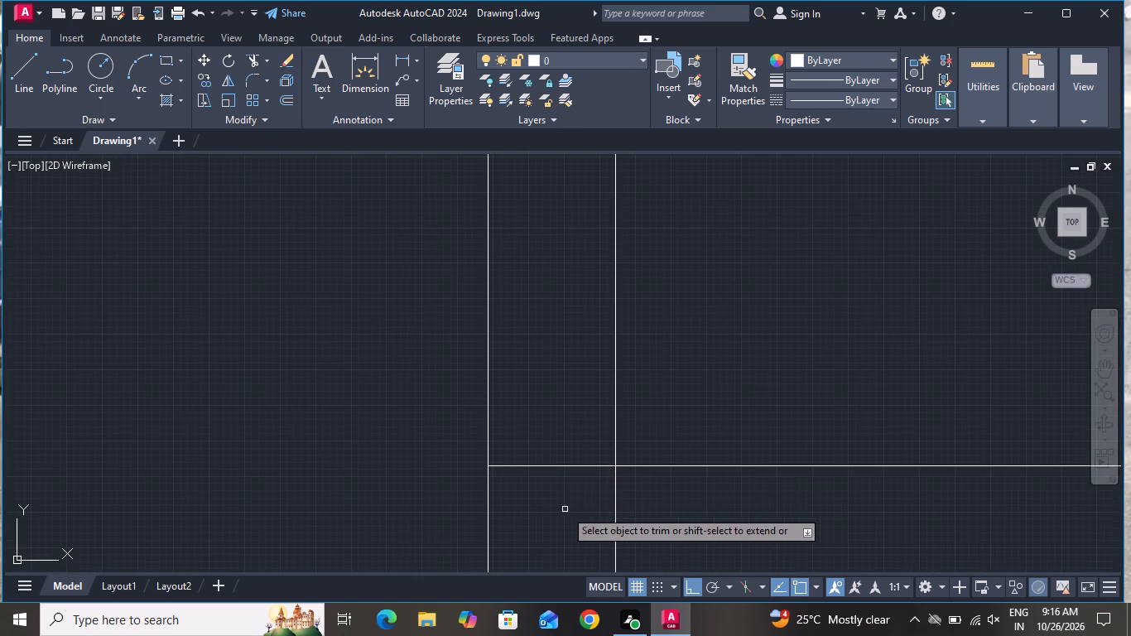
pyautogui.click(566, 509)
pyautogui.click(529, 407)
pyautogui.click(544, 493)
pyautogui.click(657, 479)
pyautogui.scroll(-3, 650, 501)
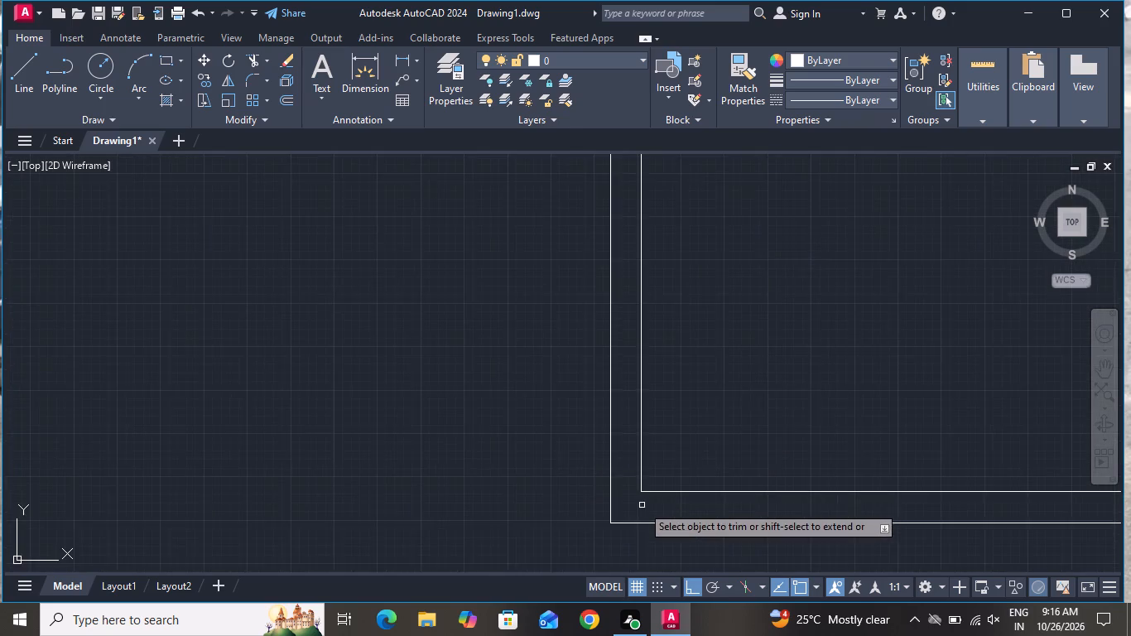
pyautogui.scroll(-5, 642, 505)
pyautogui.scroll(2, 691, 349)
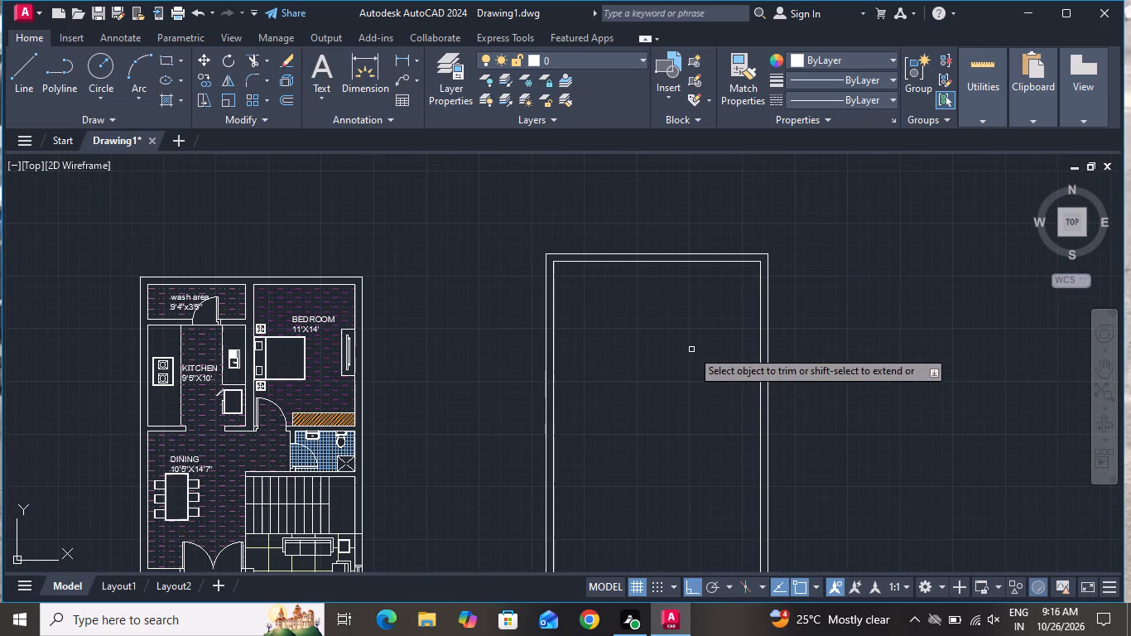
pyautogui.rightClick(691, 349)
pyautogui.click(700, 378)
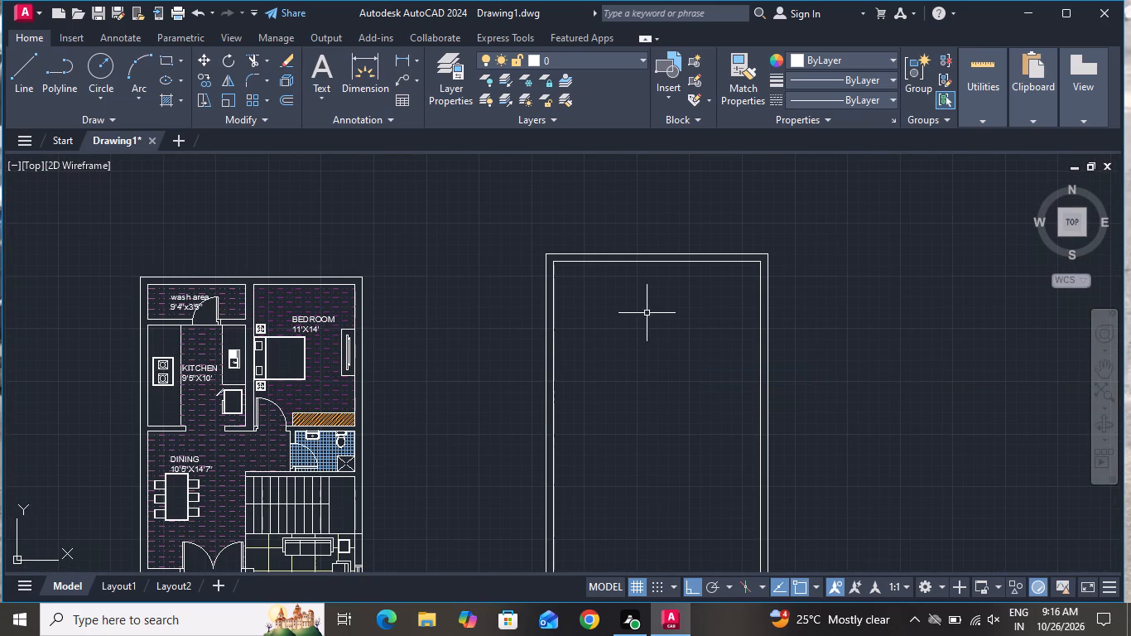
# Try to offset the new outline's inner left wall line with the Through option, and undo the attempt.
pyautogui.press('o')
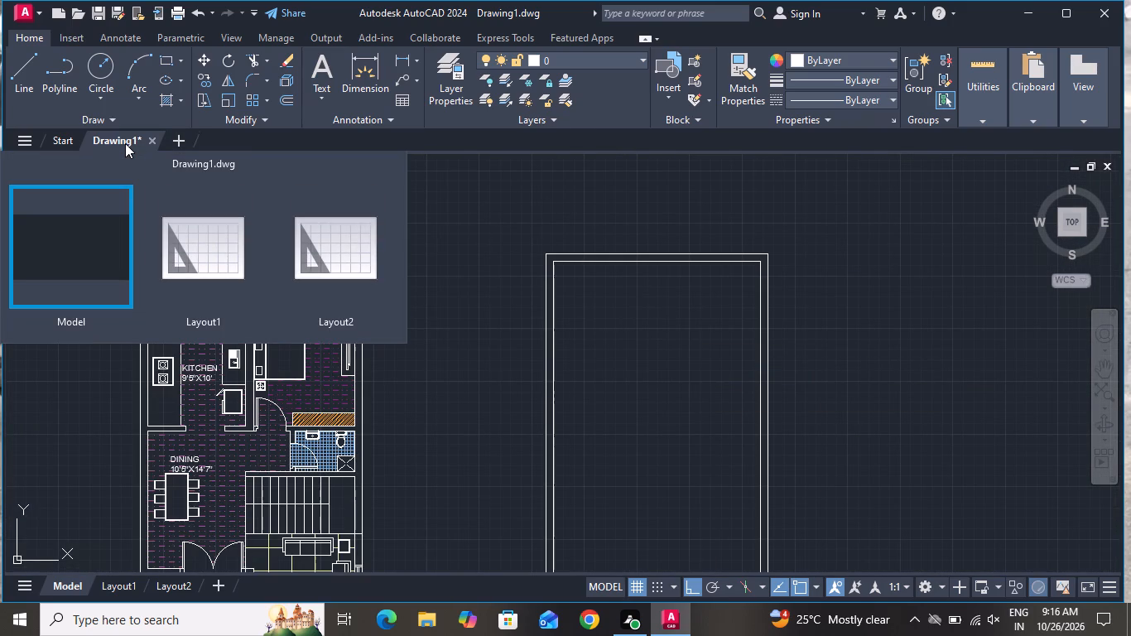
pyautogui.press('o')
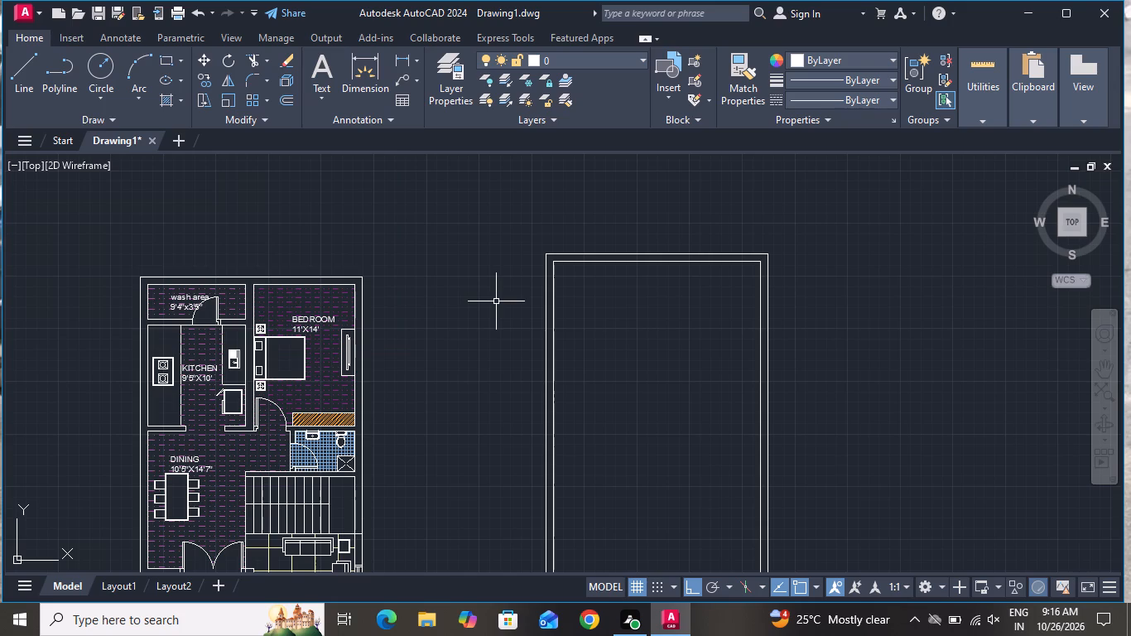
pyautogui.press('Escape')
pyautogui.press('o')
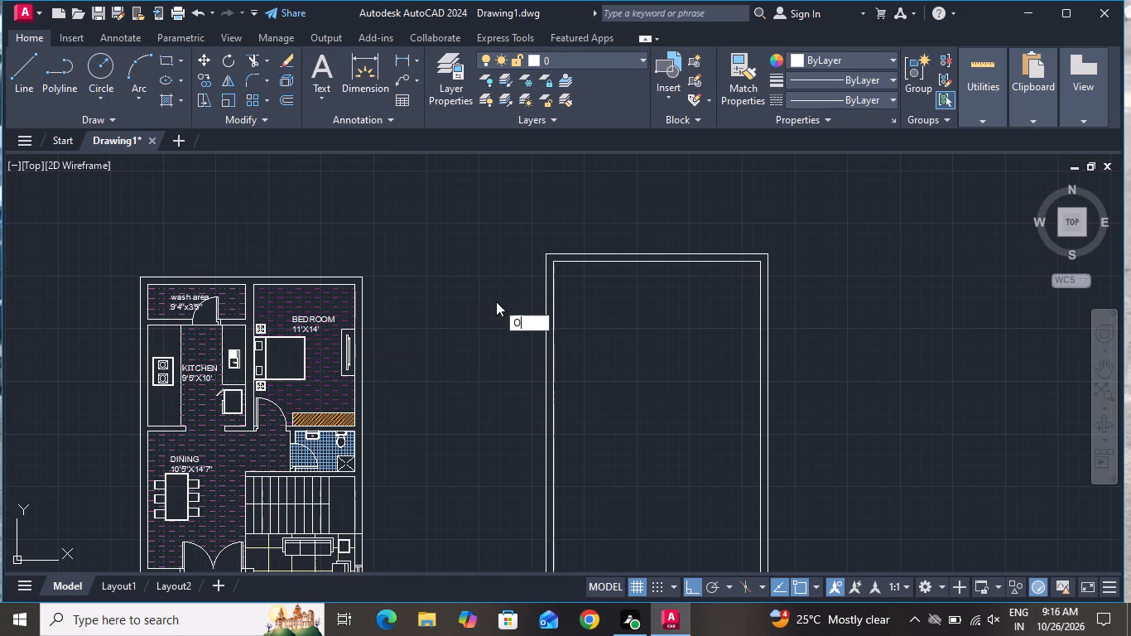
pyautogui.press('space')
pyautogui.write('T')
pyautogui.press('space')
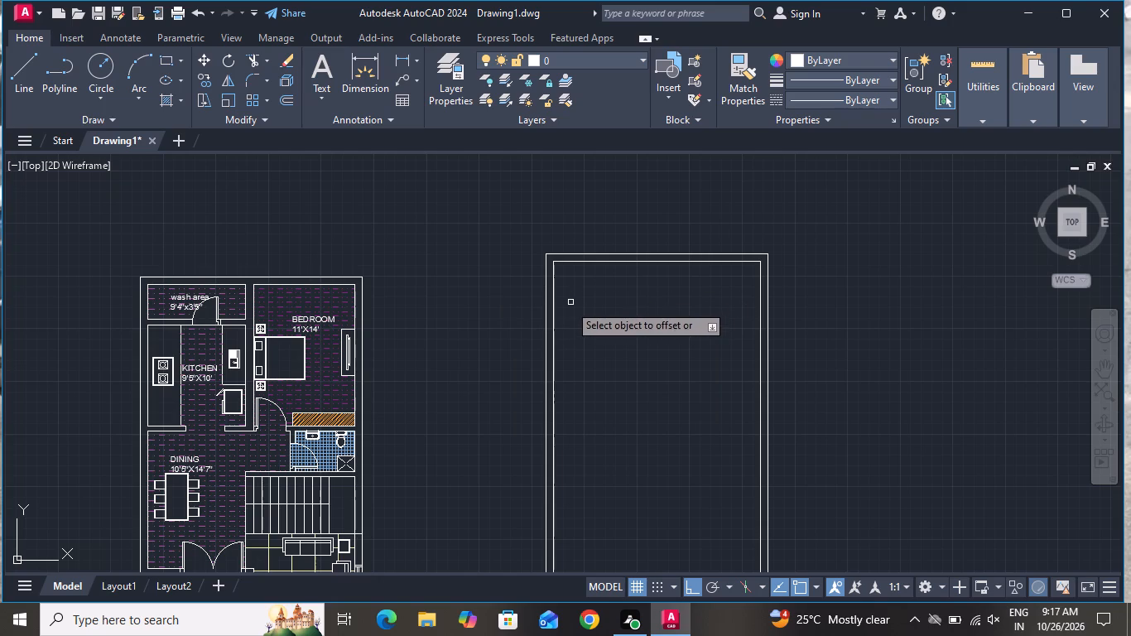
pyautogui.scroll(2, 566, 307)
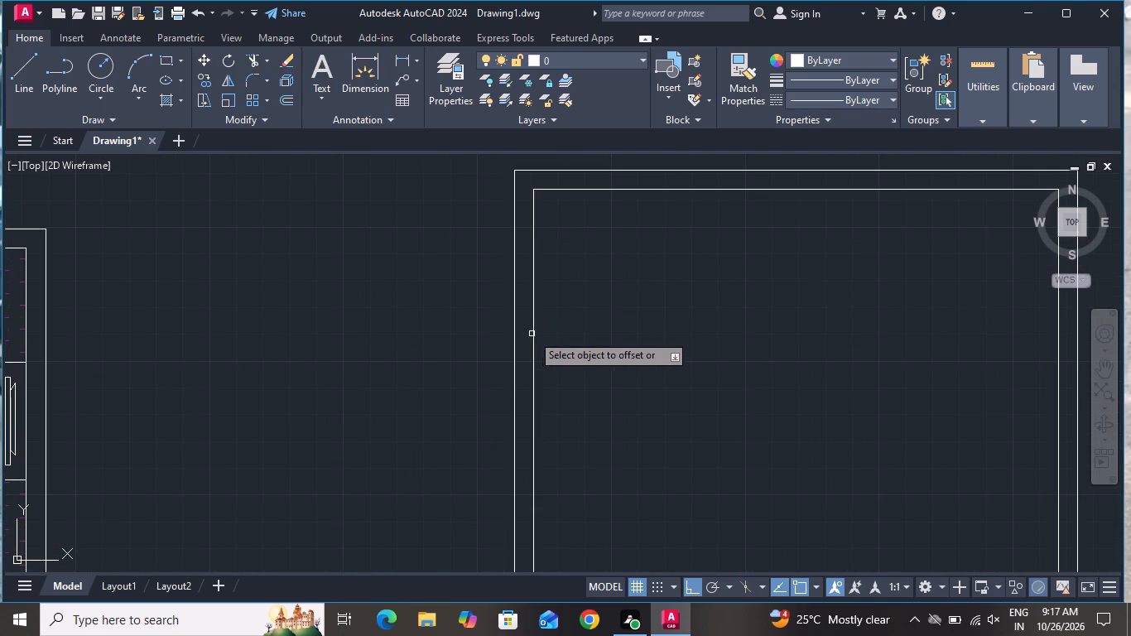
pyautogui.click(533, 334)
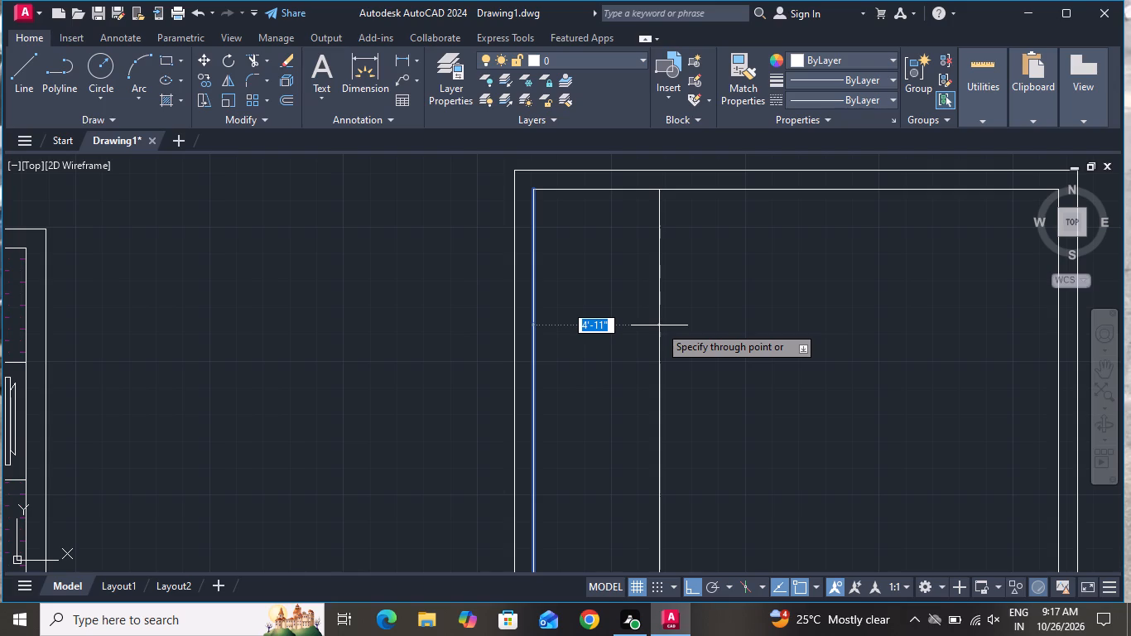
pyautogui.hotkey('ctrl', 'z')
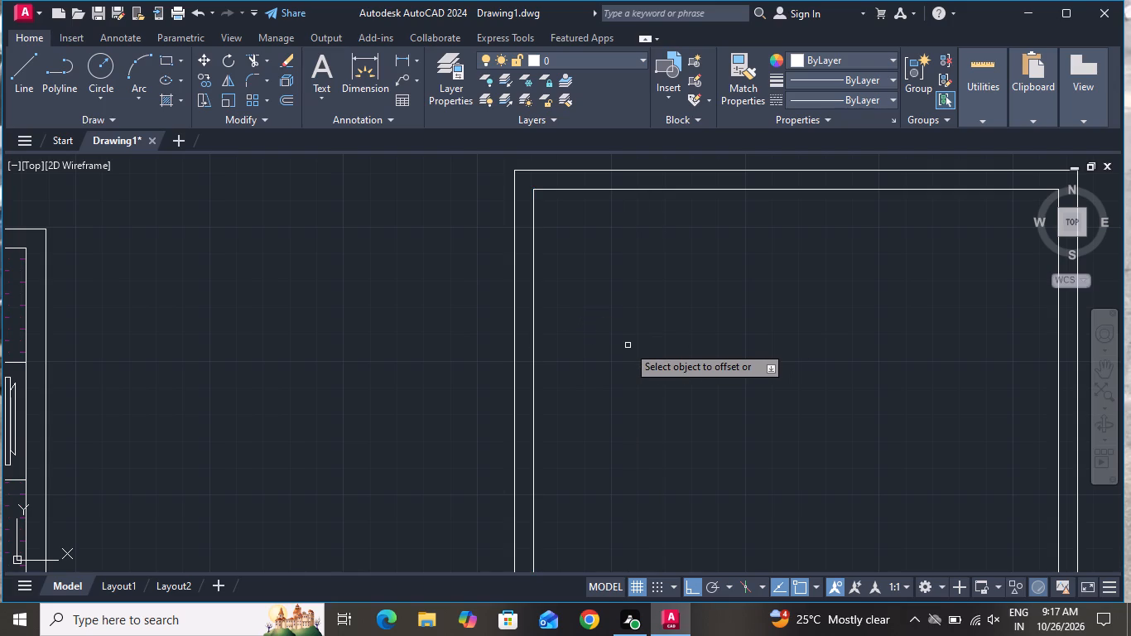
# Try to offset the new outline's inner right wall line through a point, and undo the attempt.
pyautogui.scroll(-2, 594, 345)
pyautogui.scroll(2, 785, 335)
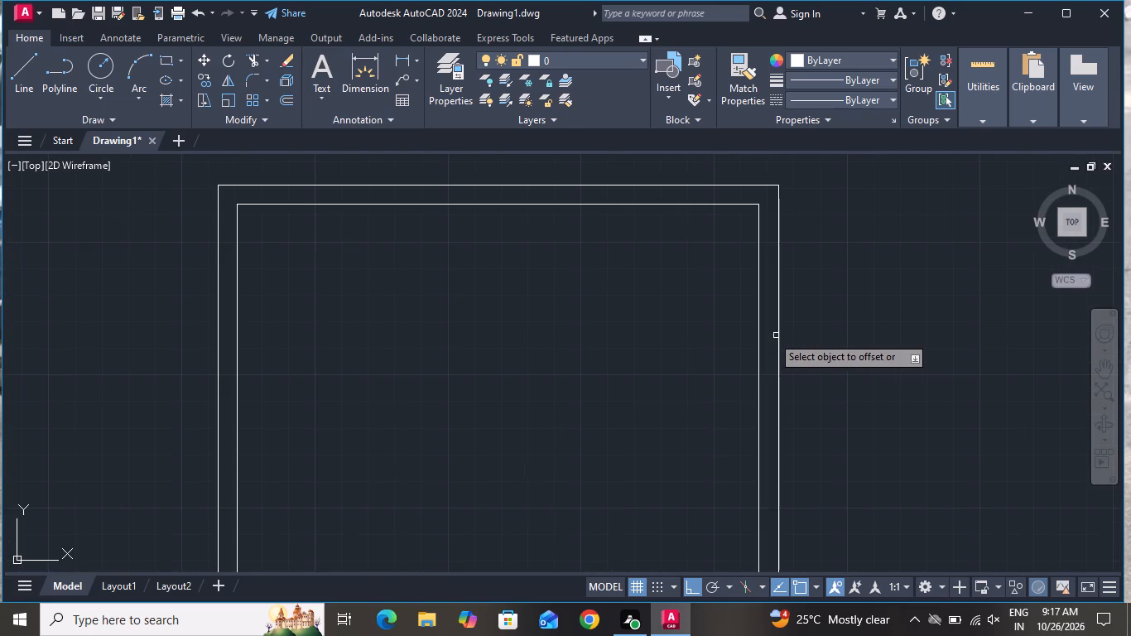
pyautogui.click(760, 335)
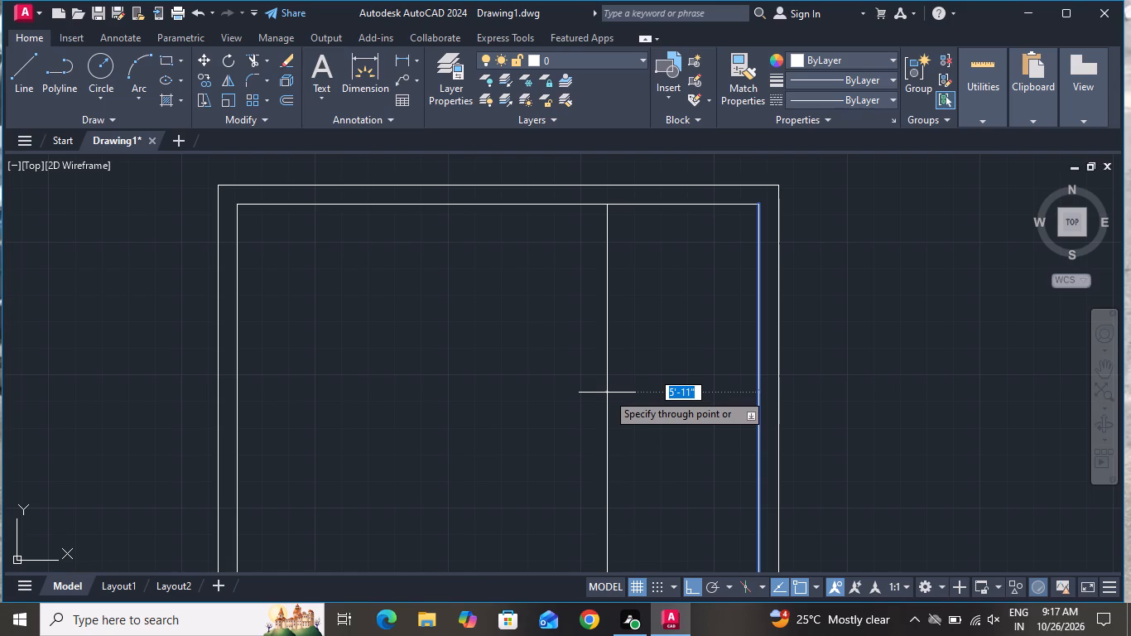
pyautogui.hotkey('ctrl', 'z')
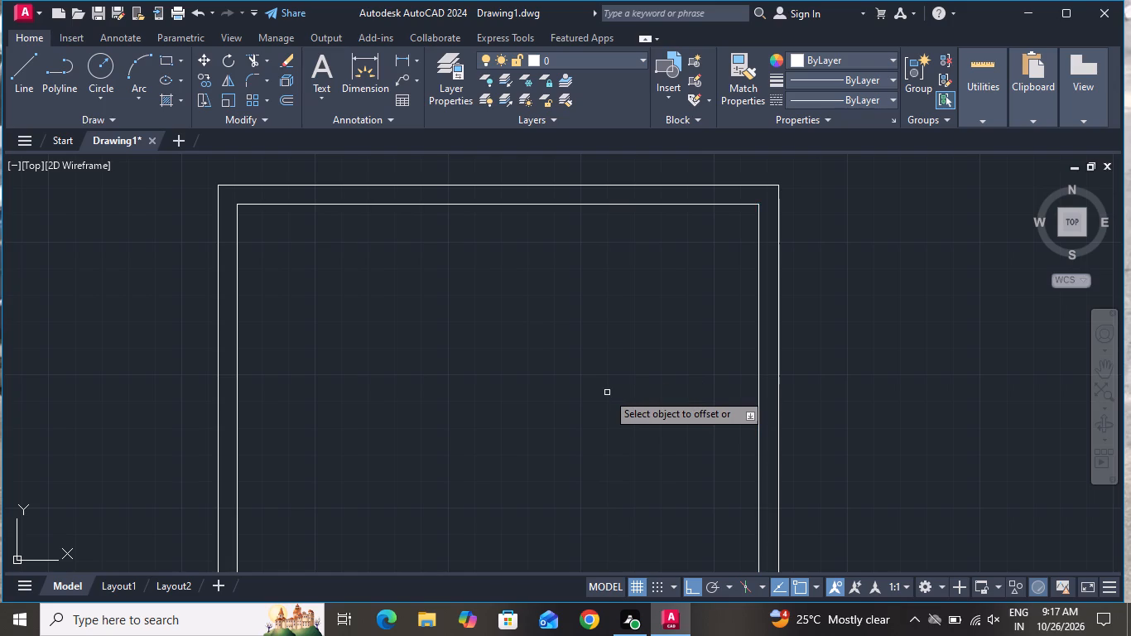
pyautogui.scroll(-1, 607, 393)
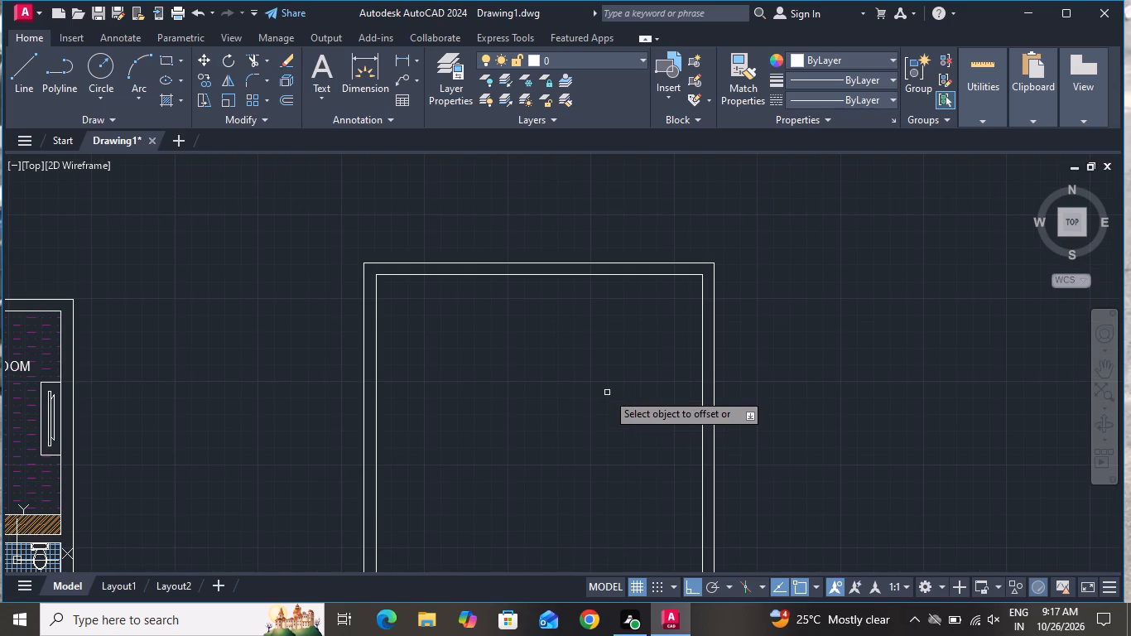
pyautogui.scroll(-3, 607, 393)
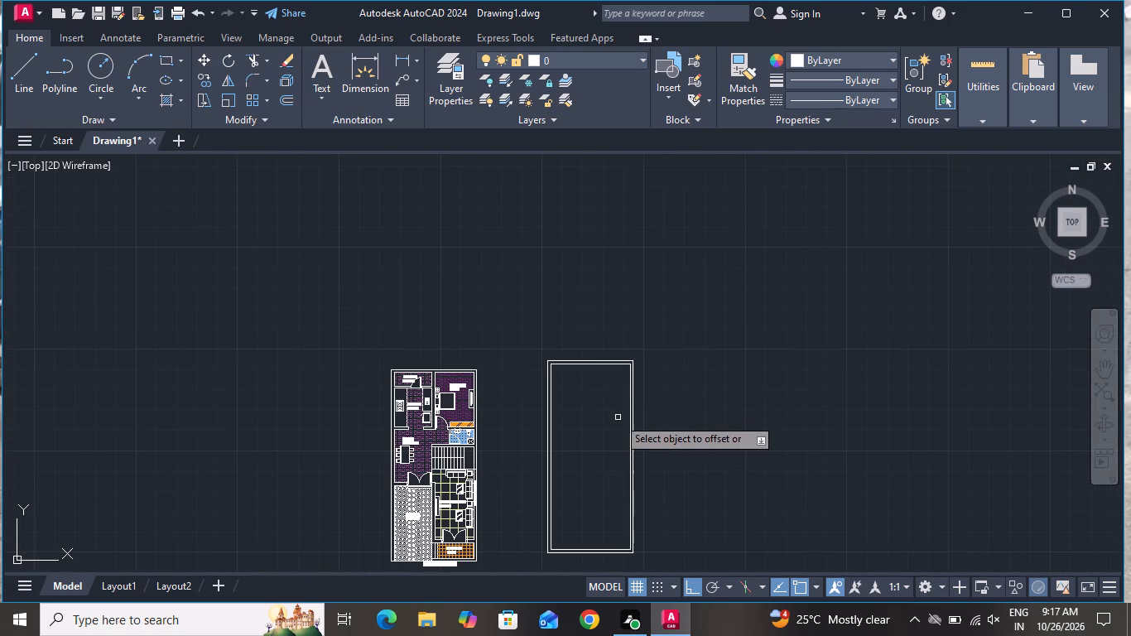
# Offset the new outline's inner bottom wall line 4'5" upward into the plan.
pyautogui.scroll(-1, 618, 417)
pyautogui.scroll(4, 585, 507)
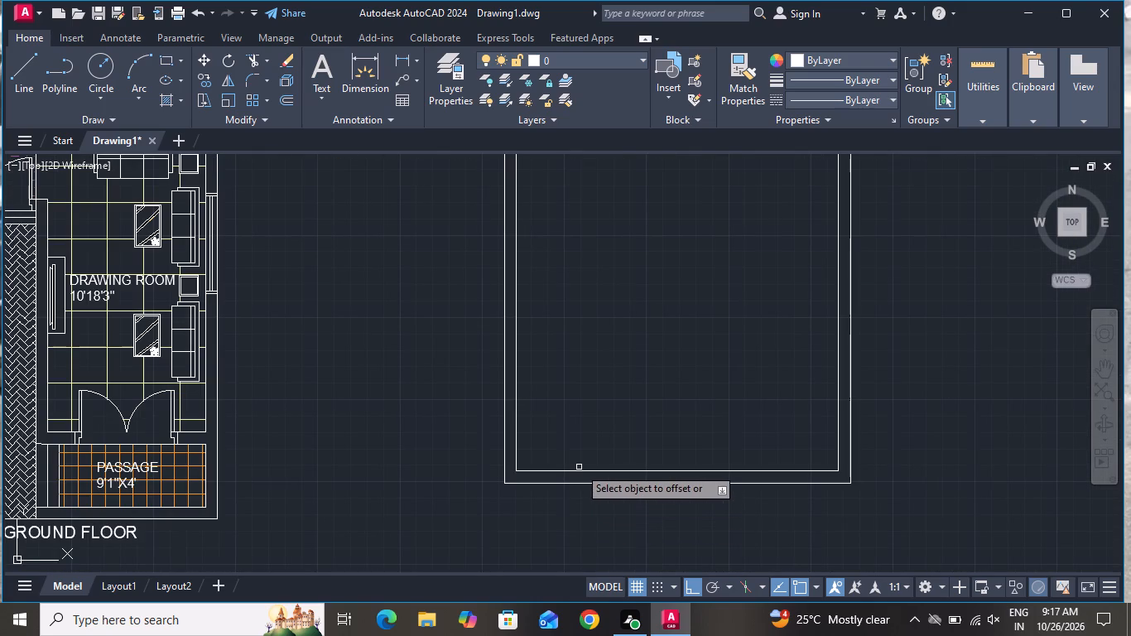
pyautogui.click(576, 470)
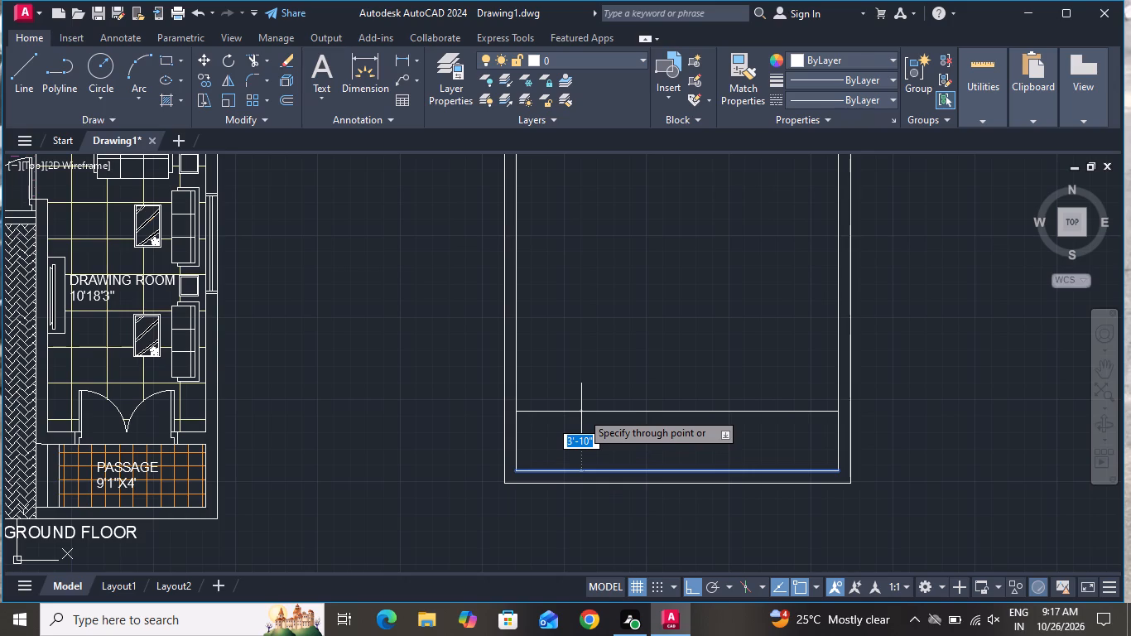
pyautogui.press('4')
pyautogui.press("'")
pyautogui.press('5')
pyautogui.hotkey('shift', '"')
pyautogui.press('Return')
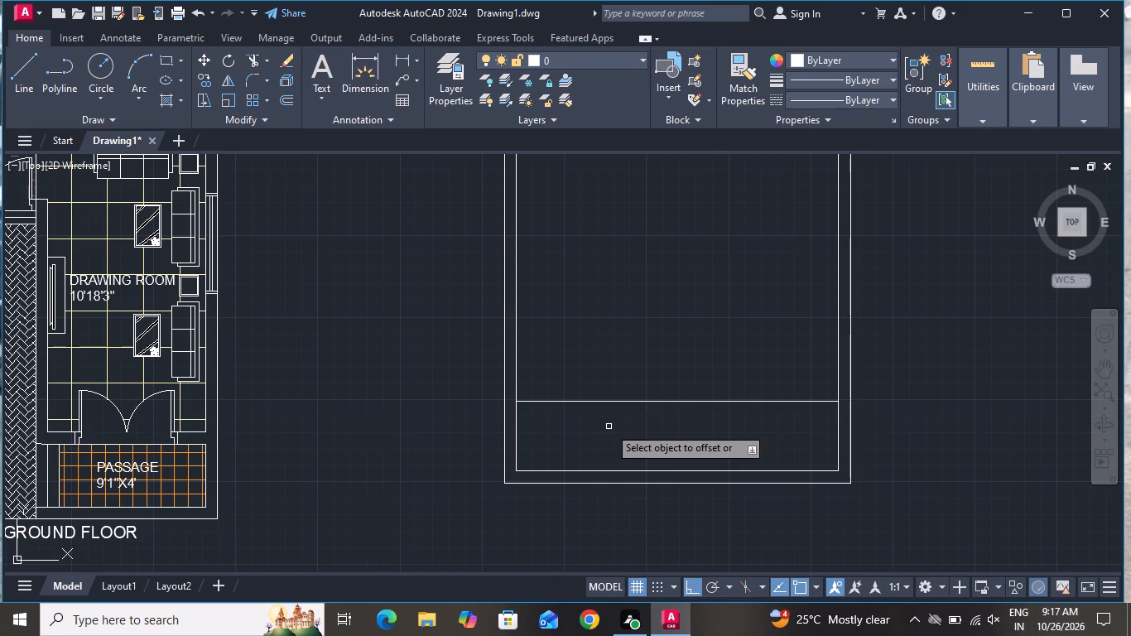
# Offset the new horizontal line 9" upward to form an interior cross wall.
pyautogui.click(598, 401)
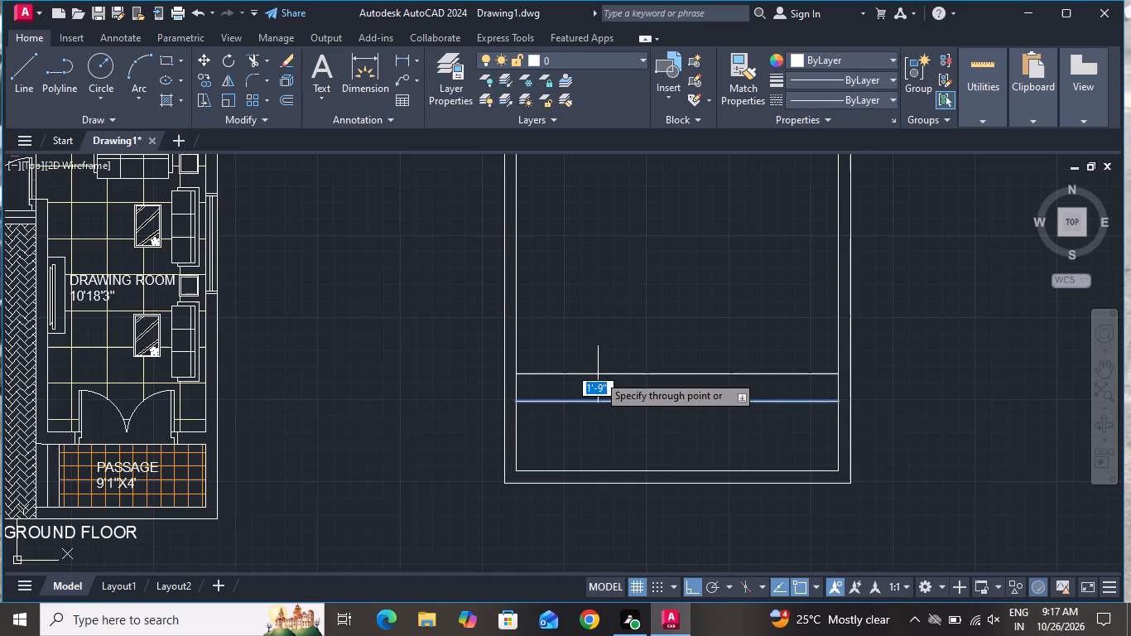
pyautogui.press('9')
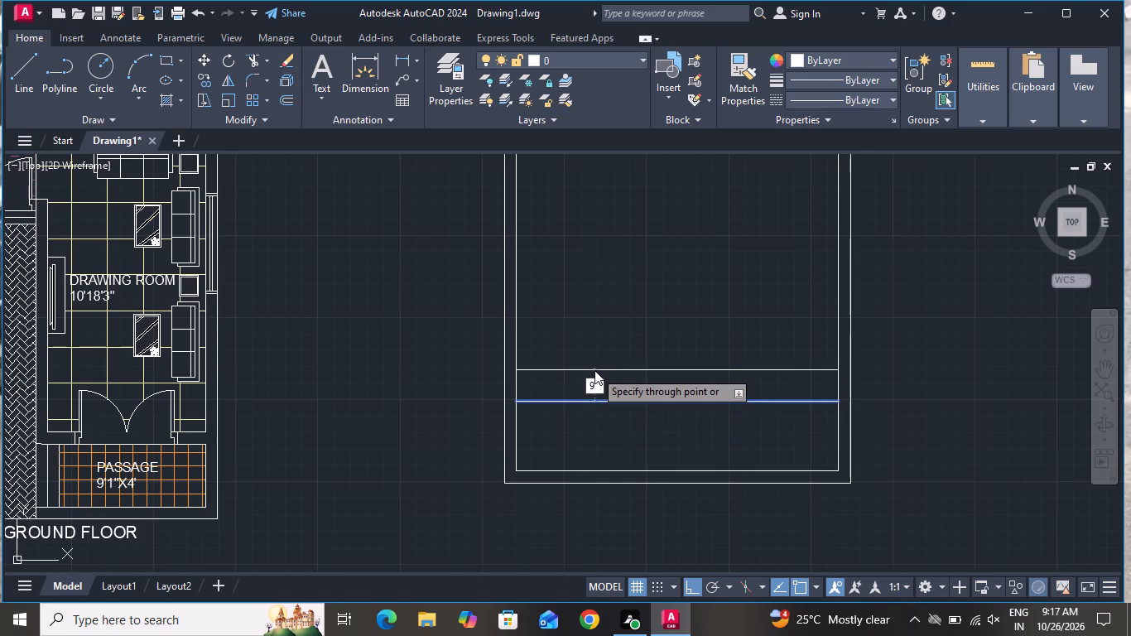
pyautogui.hotkey('shift', '"')
pyautogui.press('Return')
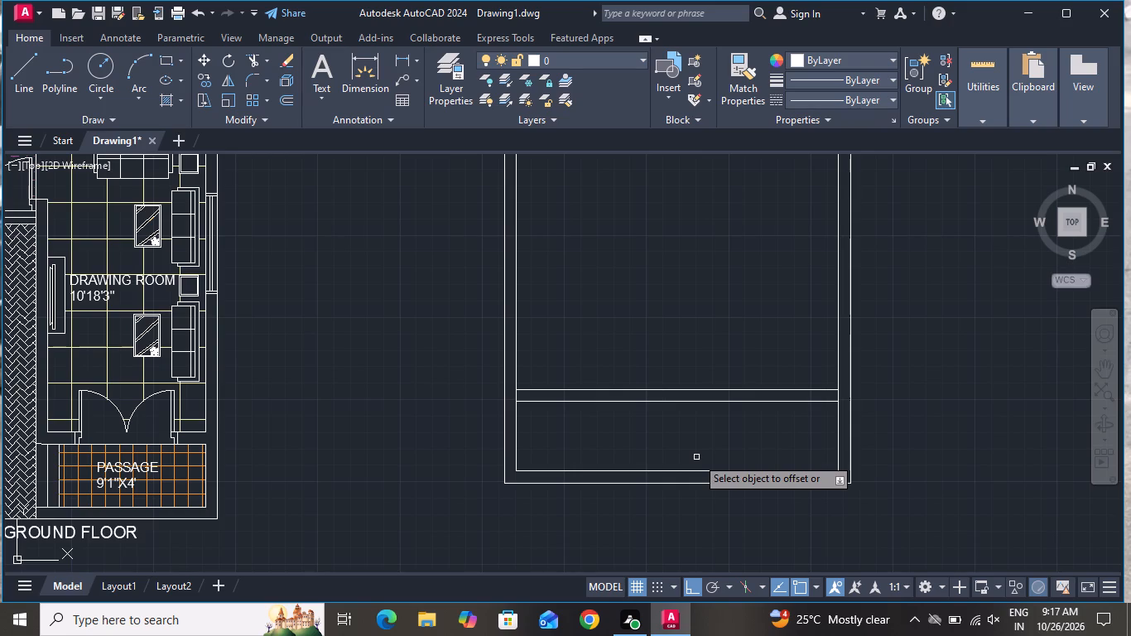
# Offset the inner left wall line about 9'3" inward, offset that copy slightly further right as a vertical wall, and end Offset.
pyautogui.click(516, 444)
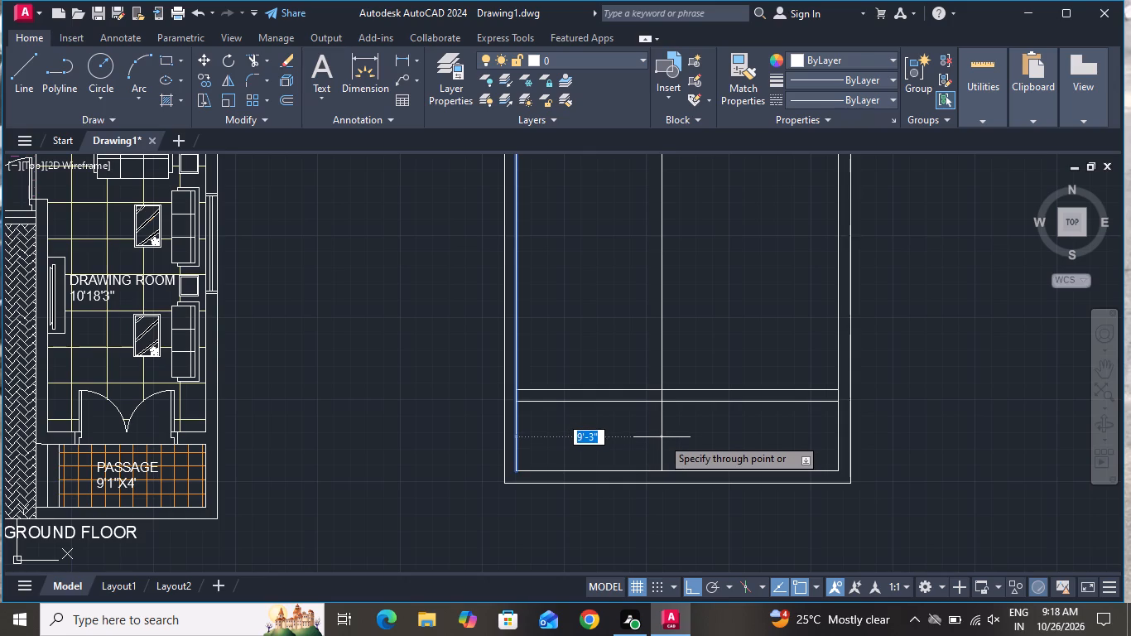
pyautogui.click(662, 436)
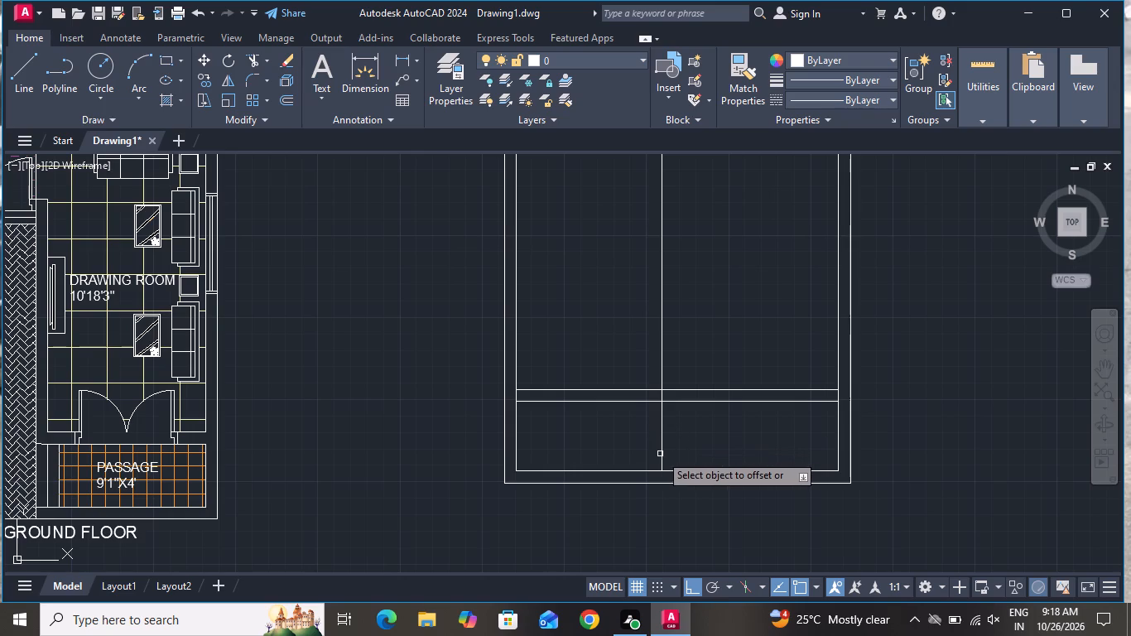
pyautogui.click(660, 454)
pyautogui.click(670, 451)
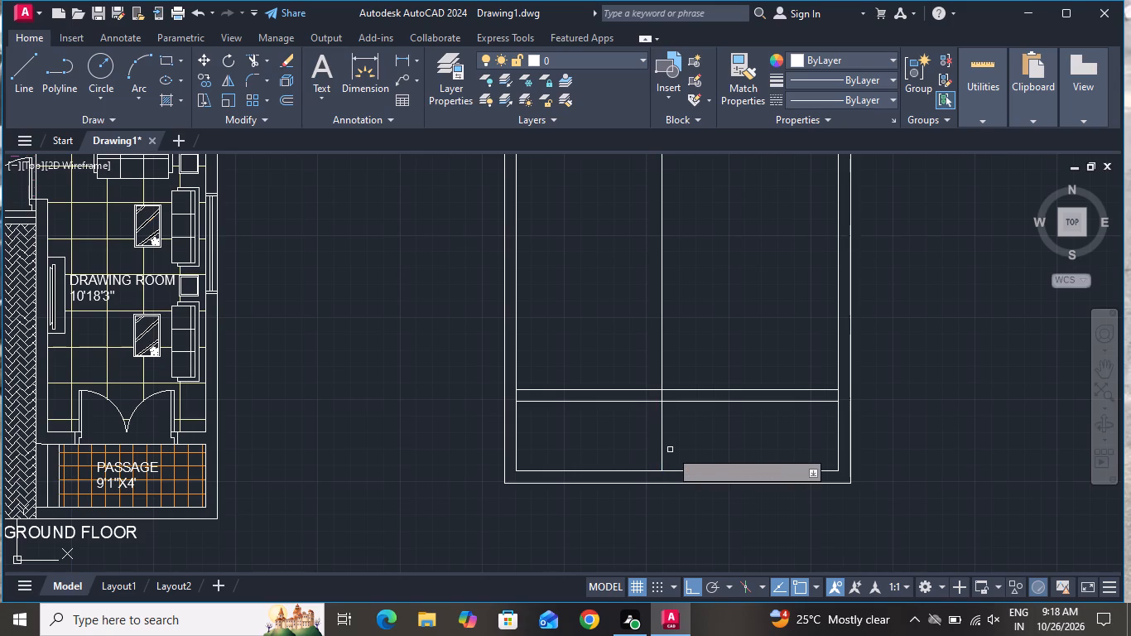
pyautogui.click(663, 454)
pyautogui.click(675, 451)
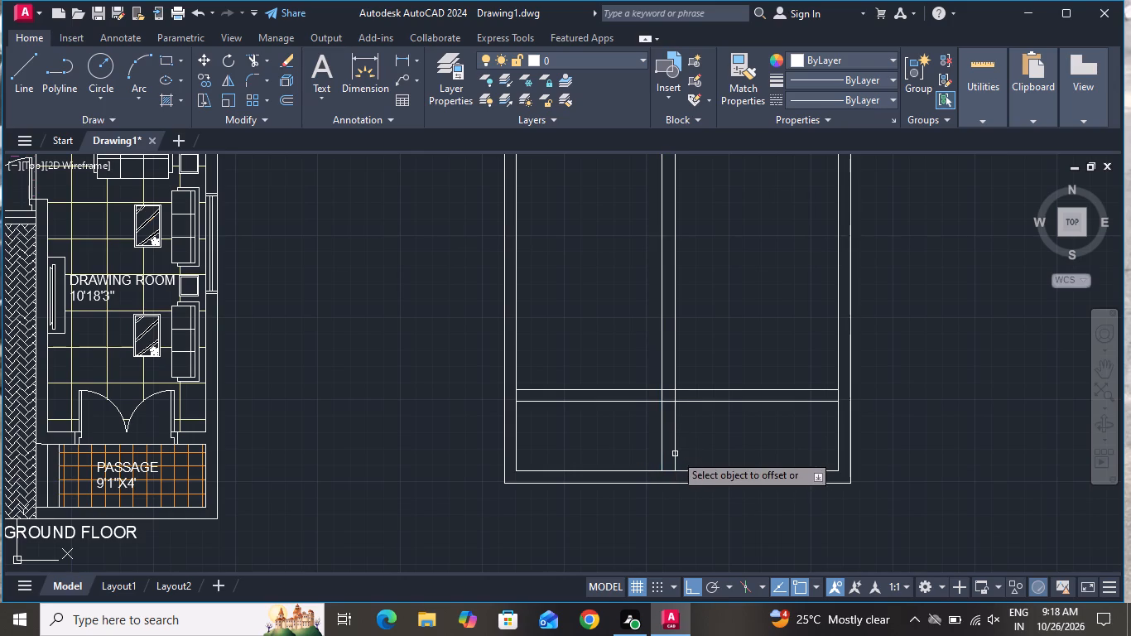
pyautogui.scroll(-2, 666, 489)
pyautogui.rightClick(665, 396)
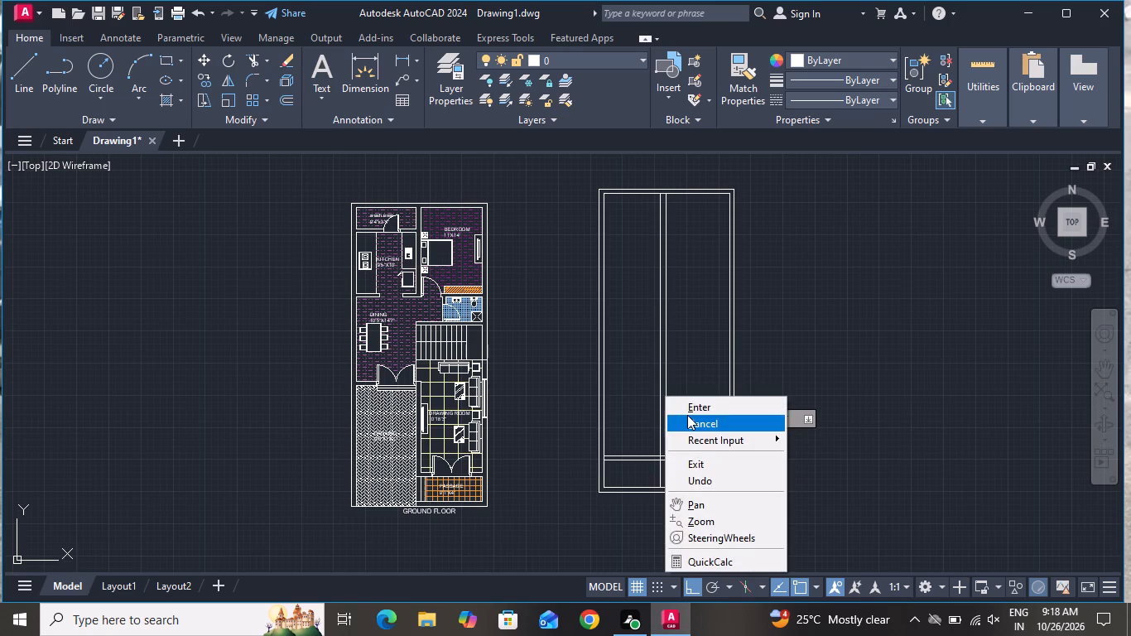
pyautogui.click(688, 415)
# Trim both vertical wall lines above the horizontal interior wall and end the Trim command.
pyautogui.click(255, 61)
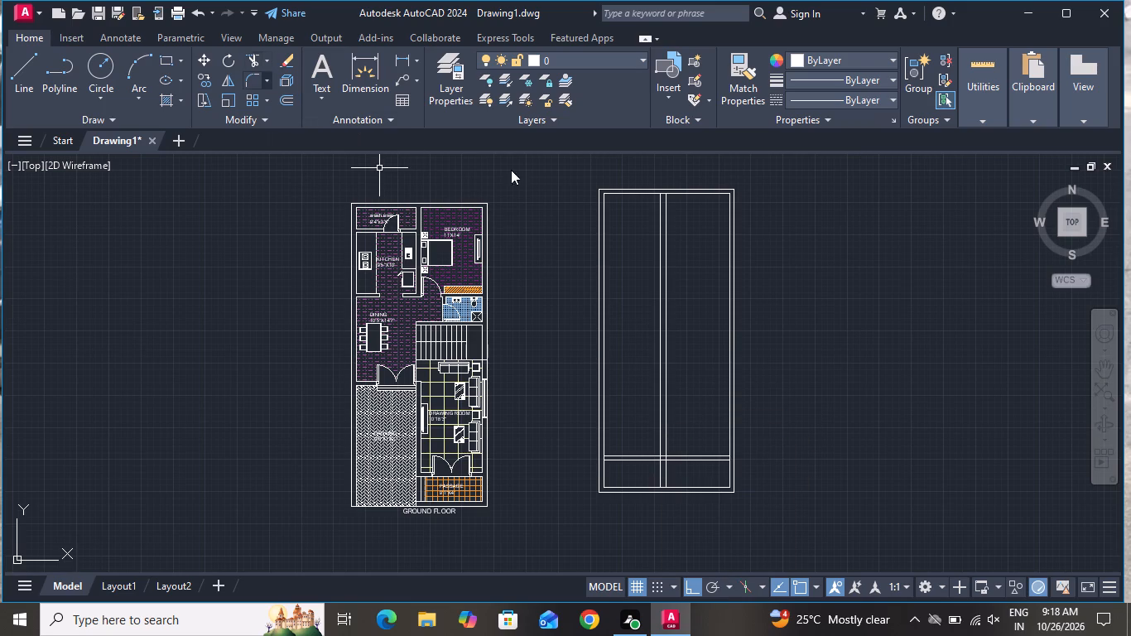
pyautogui.click(682, 265)
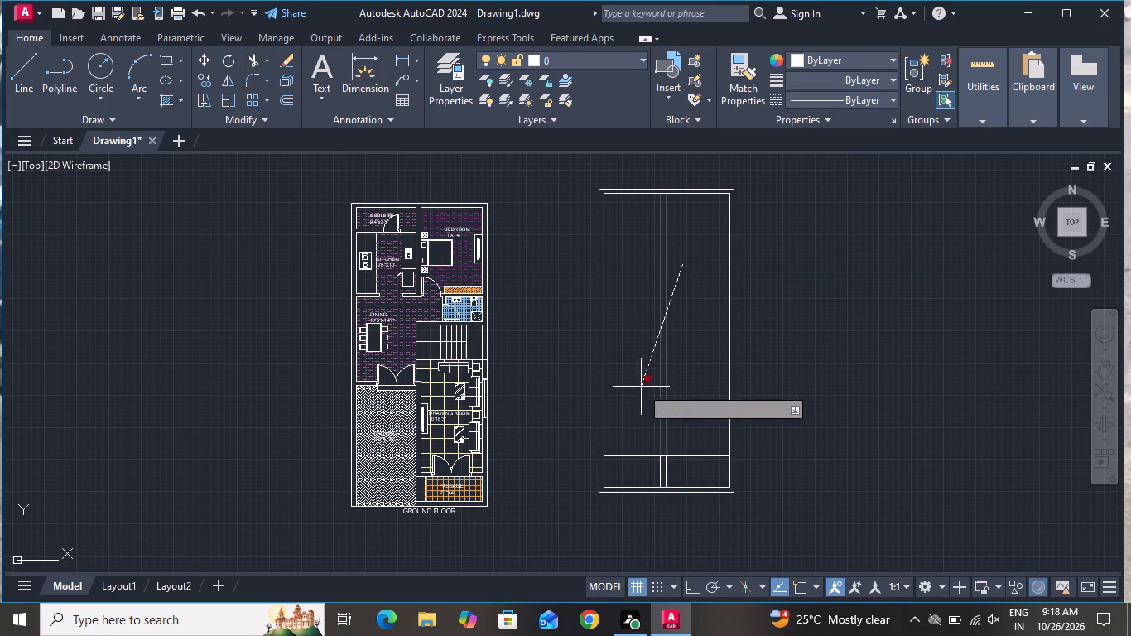
pyautogui.click(641, 388)
pyautogui.rightClick(663, 427)
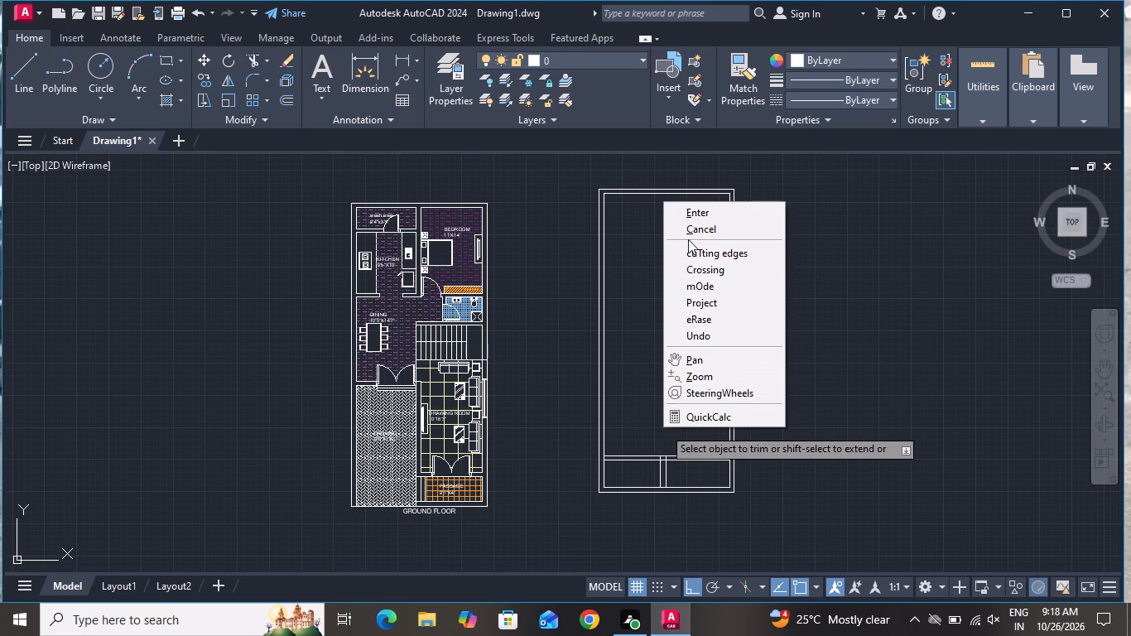
pyautogui.click(688, 233)
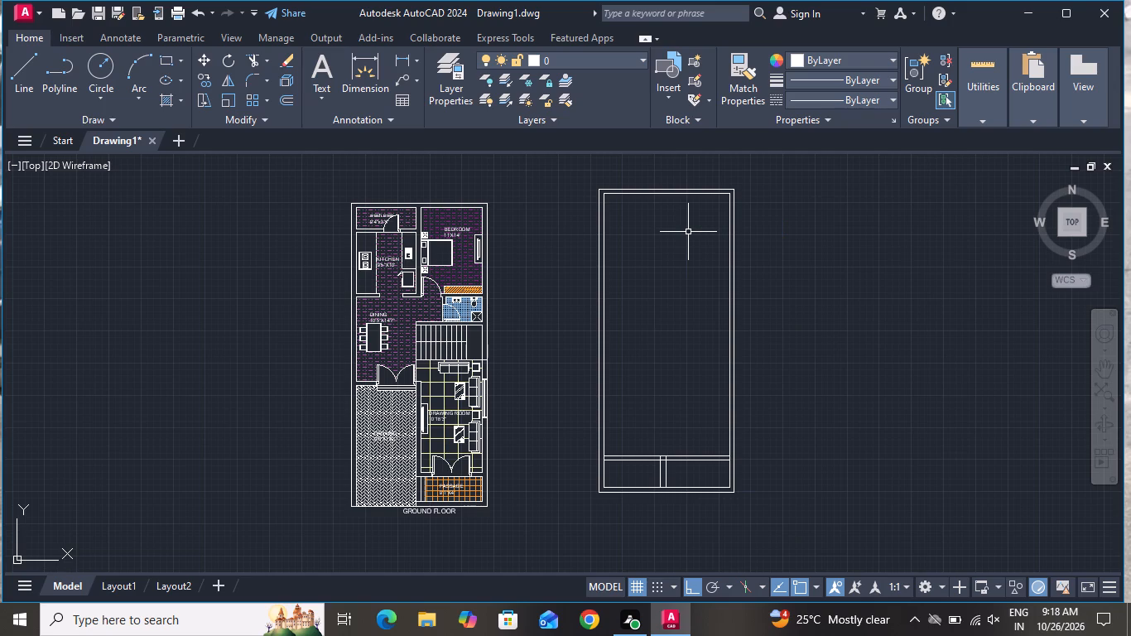
# Offset the horizontal interior wall's upper line 13'1" upward using the Through option.
pyautogui.write('O')
pyautogui.press('space')
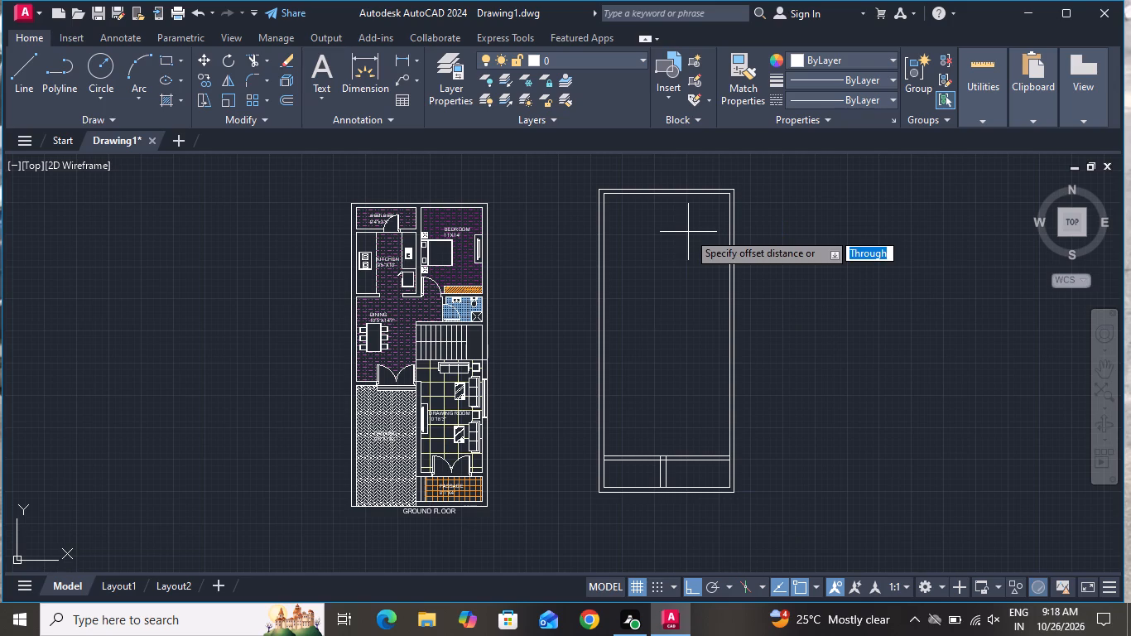
pyautogui.press('t')
pyautogui.press('space')
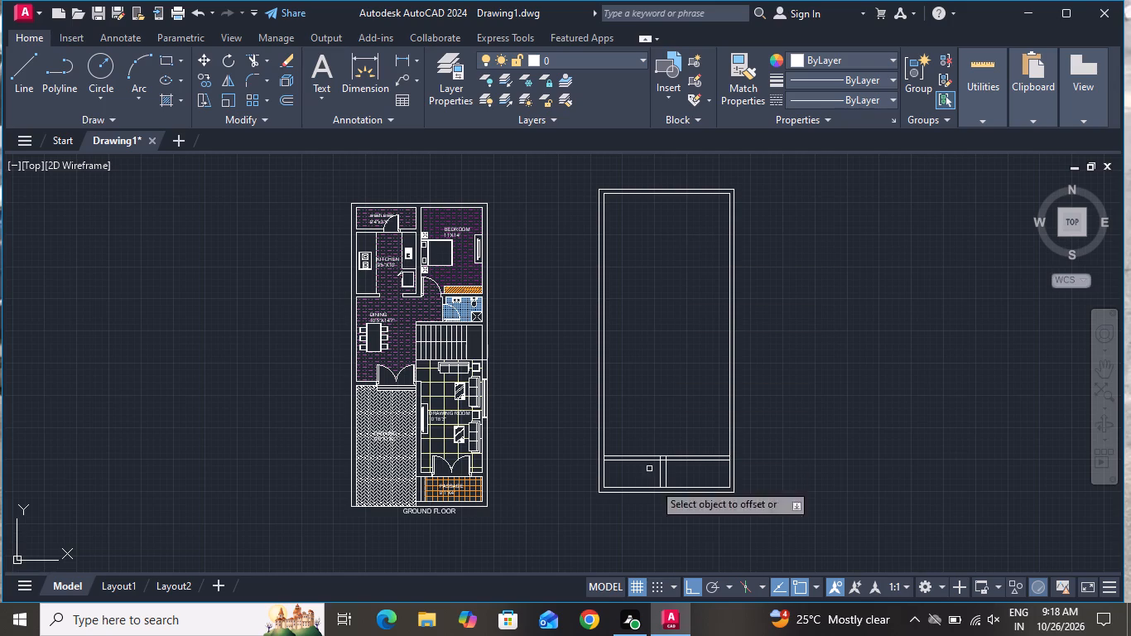
pyautogui.scroll(2, 638, 472)
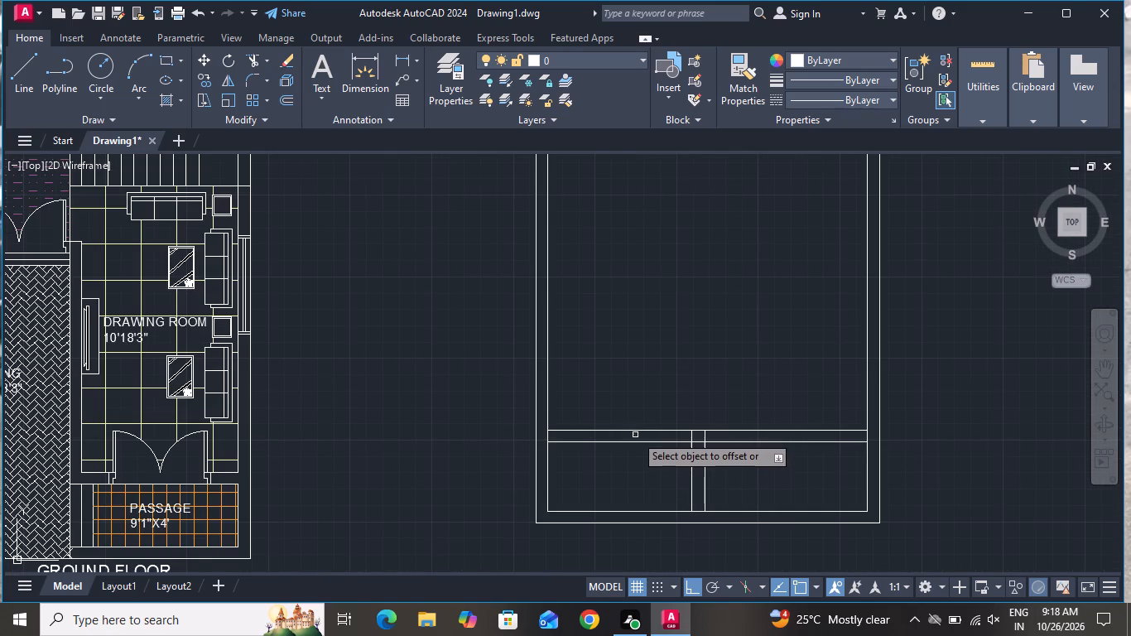
pyautogui.click(641, 428)
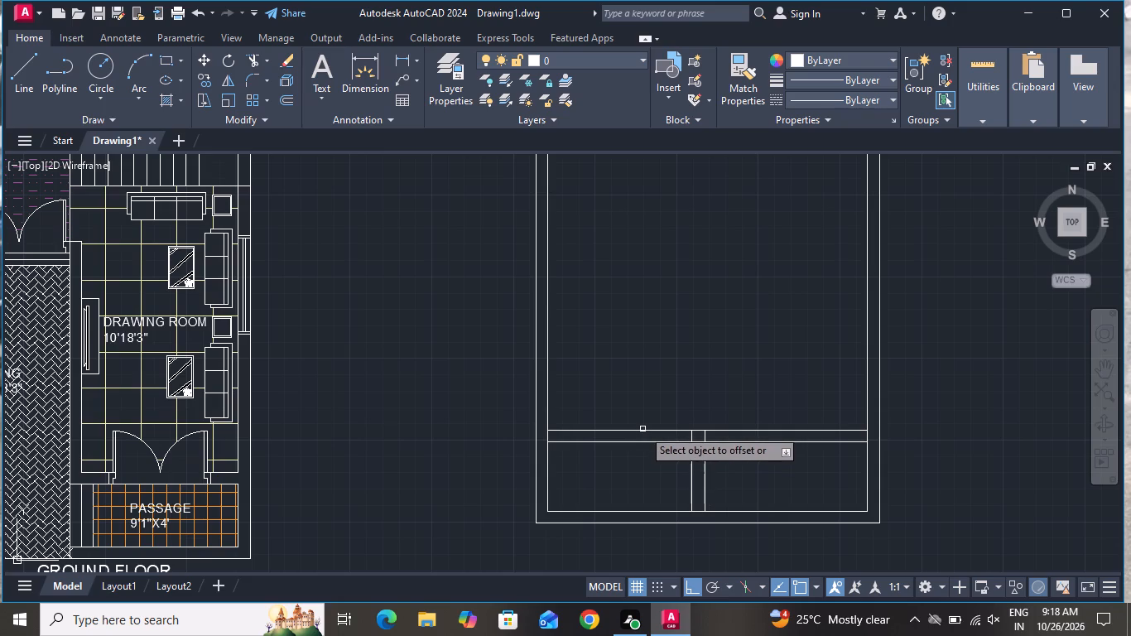
pyautogui.click(643, 429)
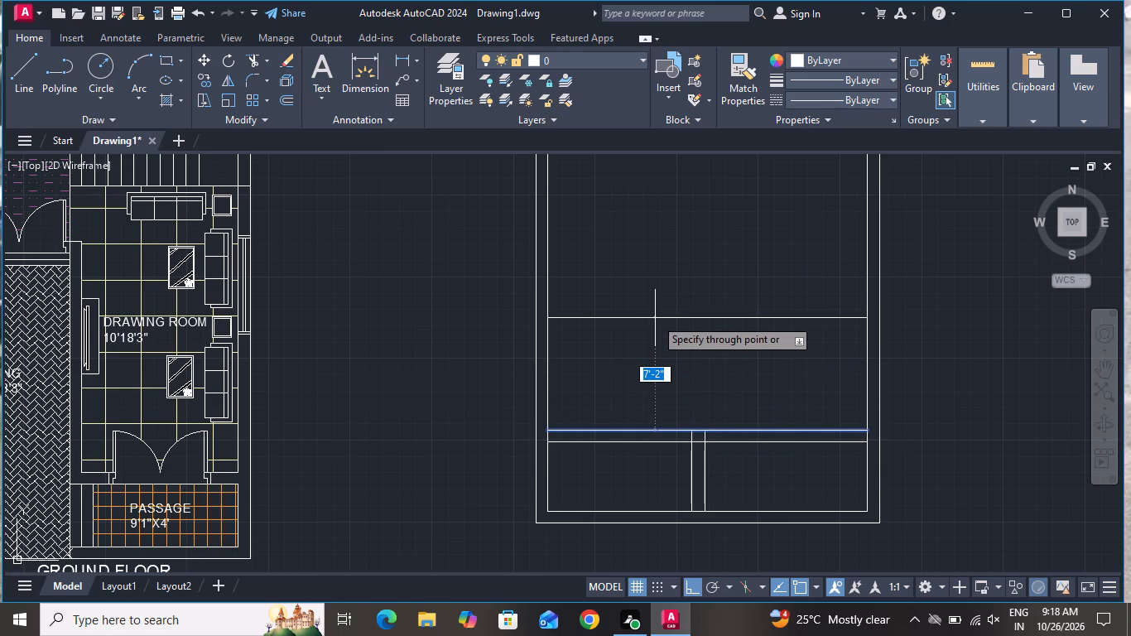
pyautogui.write('13')
pyautogui.press("'")
pyautogui.press('1')
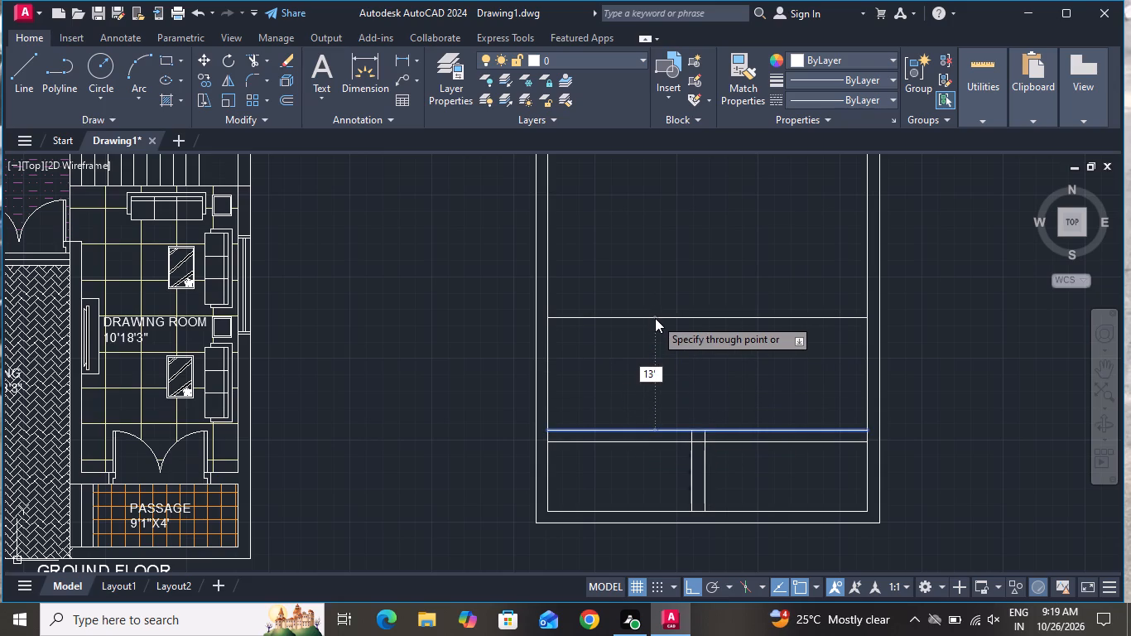
pyautogui.hotkey('shift', '"')
pyautogui.press('Return')
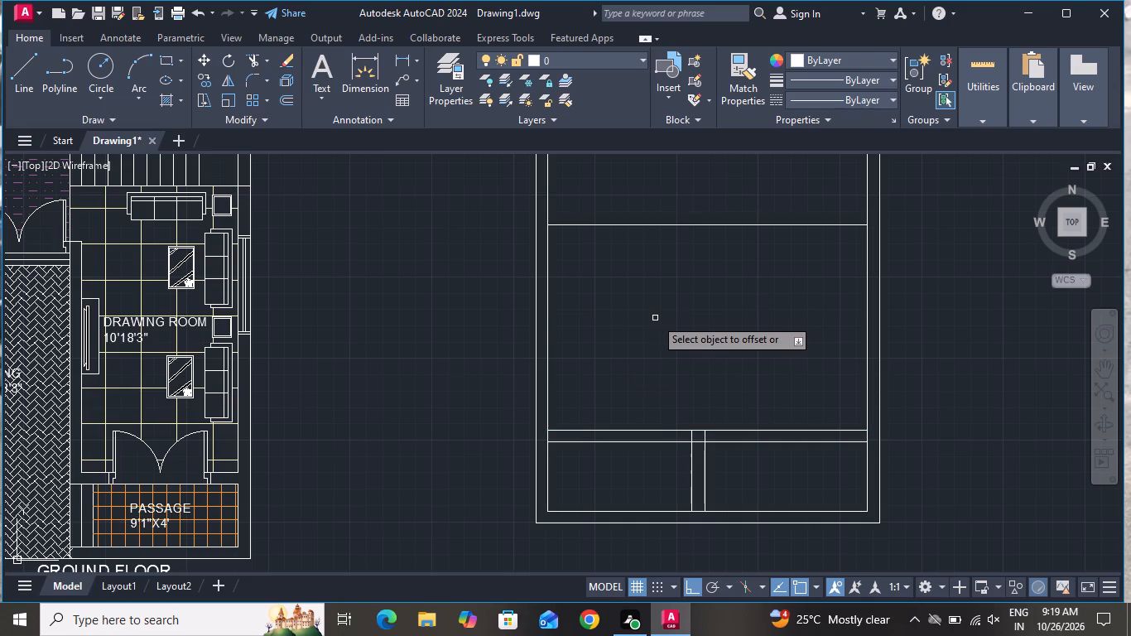
# Offset the newest horizontal line 6" upward to form a second cross wall, and end Offset.
pyautogui.scroll(-2, 658, 327)
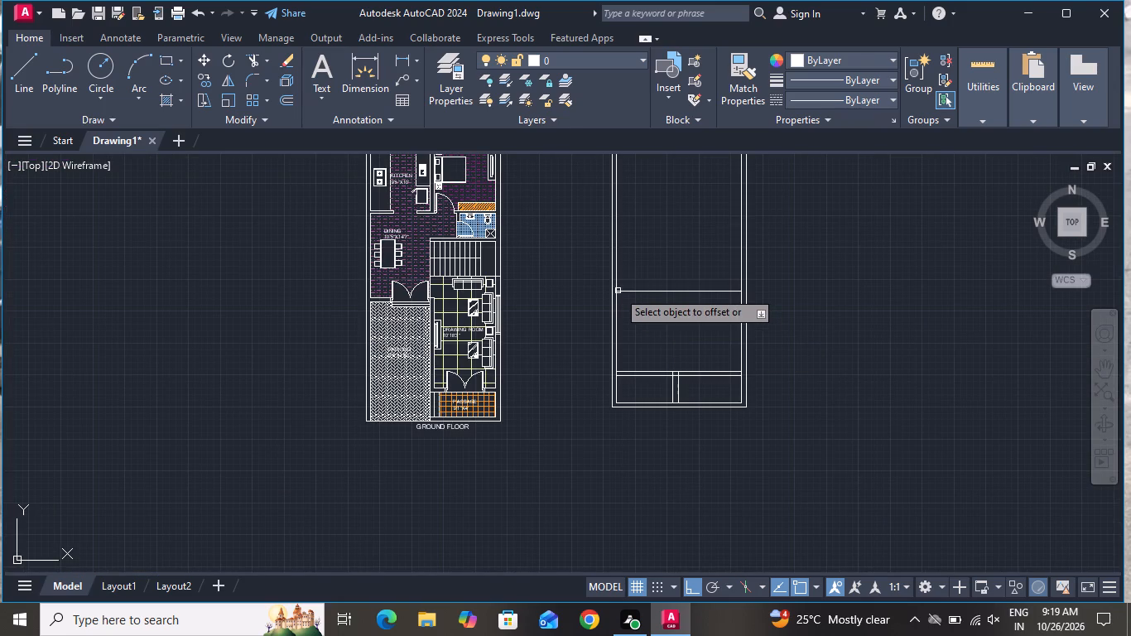
pyautogui.click(624, 289)
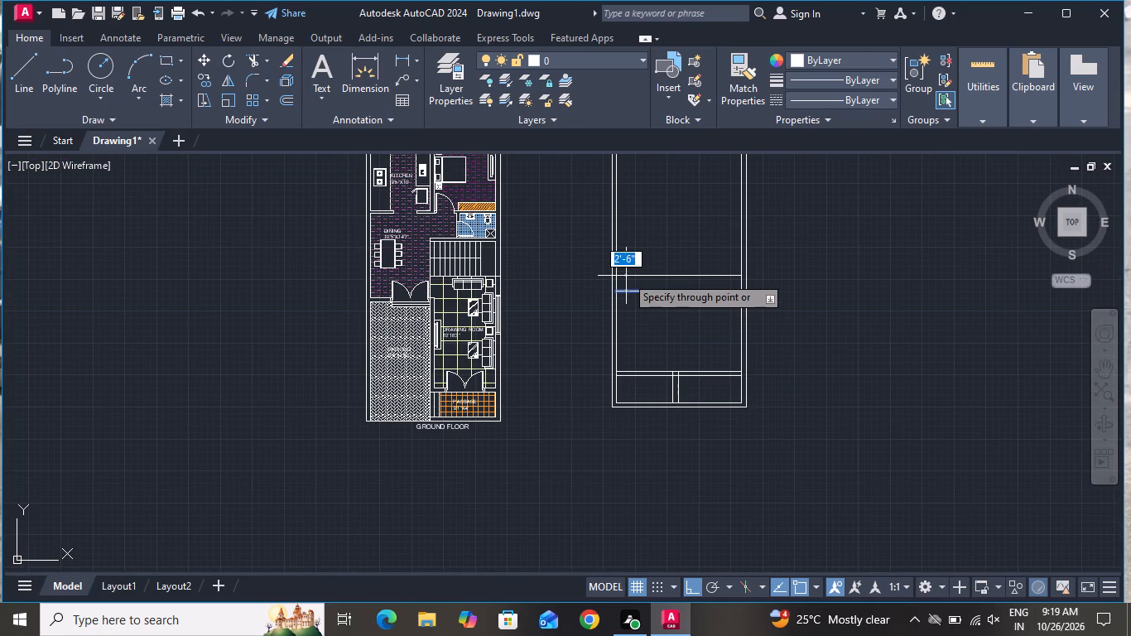
pyautogui.press('6')
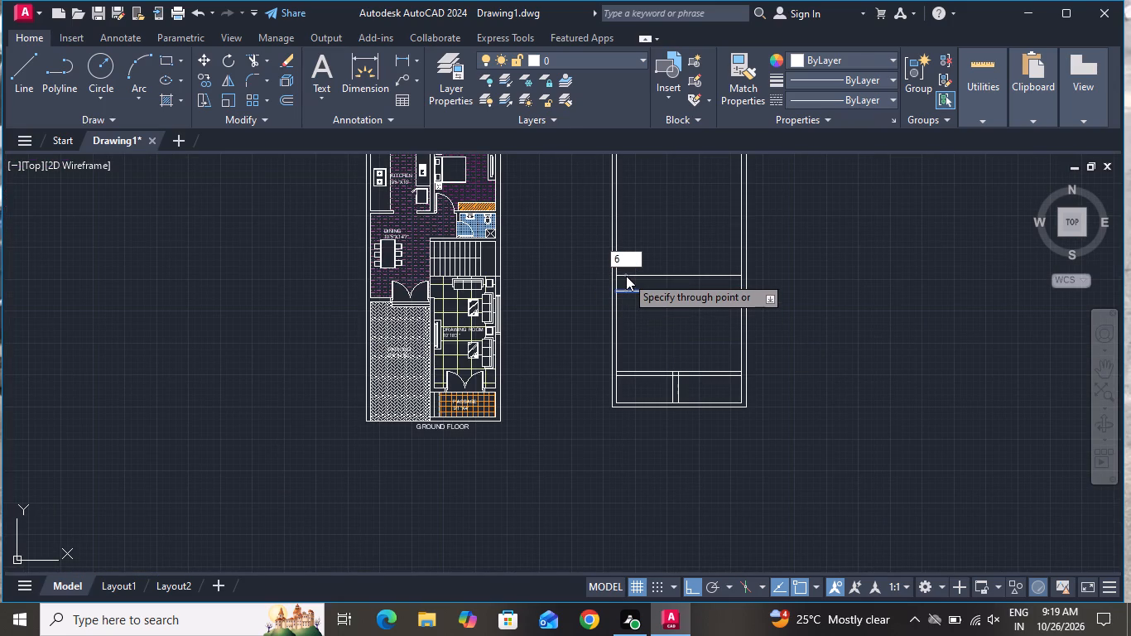
pyautogui.hotkey('shift', '"')
pyautogui.press('Return')
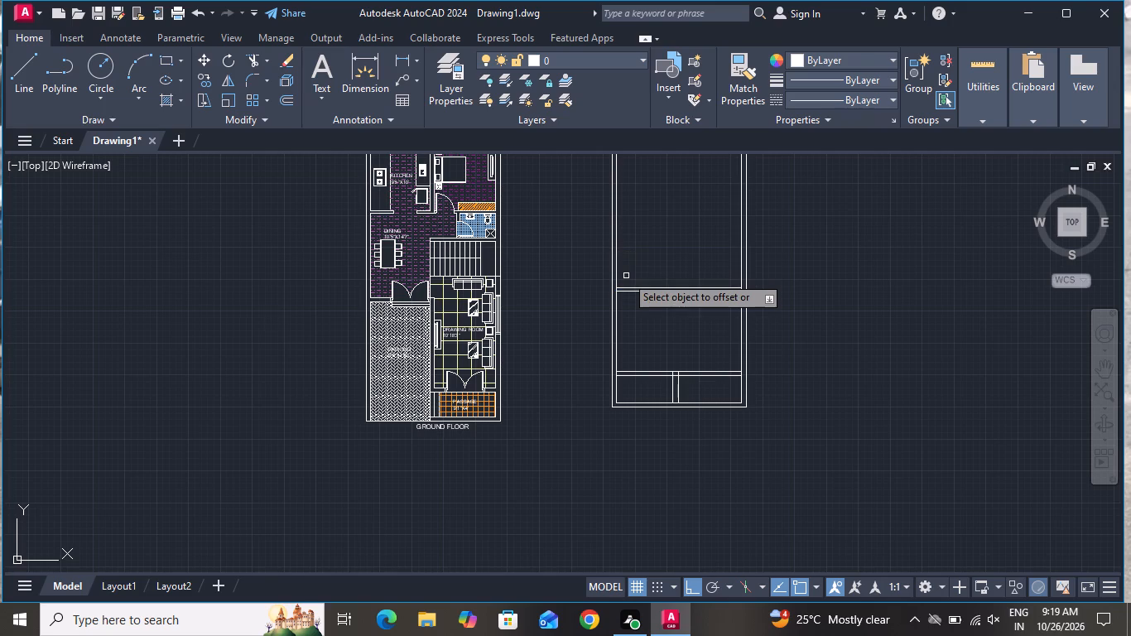
pyautogui.rightClick(622, 305)
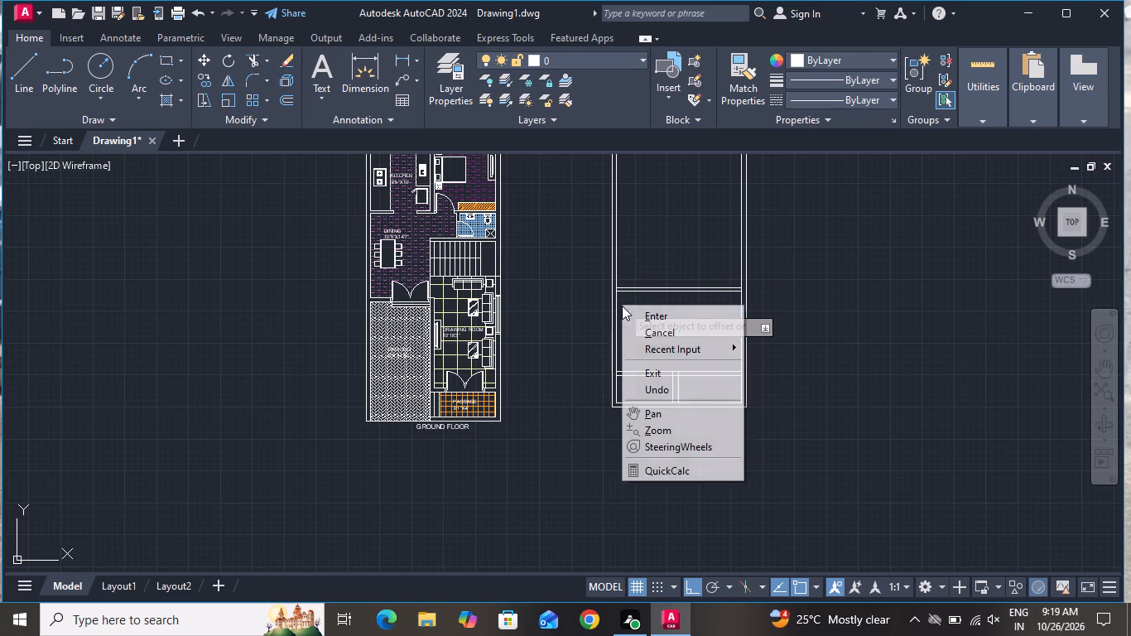
pyautogui.click(629, 323)
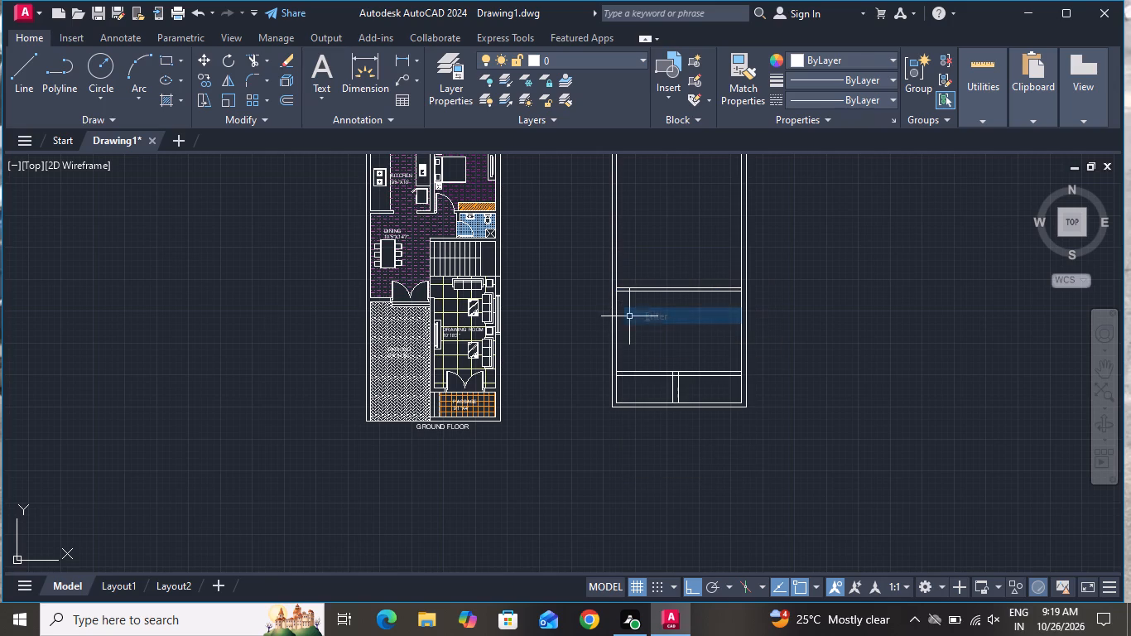
# Offset the inner left wall line 14'1" to the right using the Through option.
pyautogui.write('O')
pyautogui.press('space')
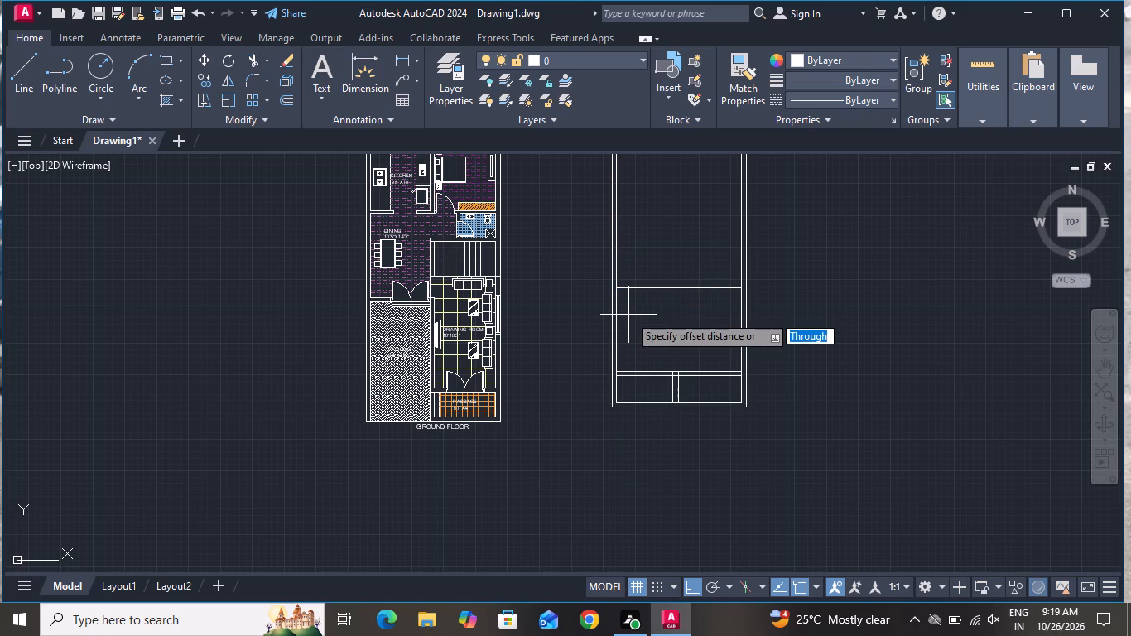
pyautogui.press('t')
pyautogui.press('space')
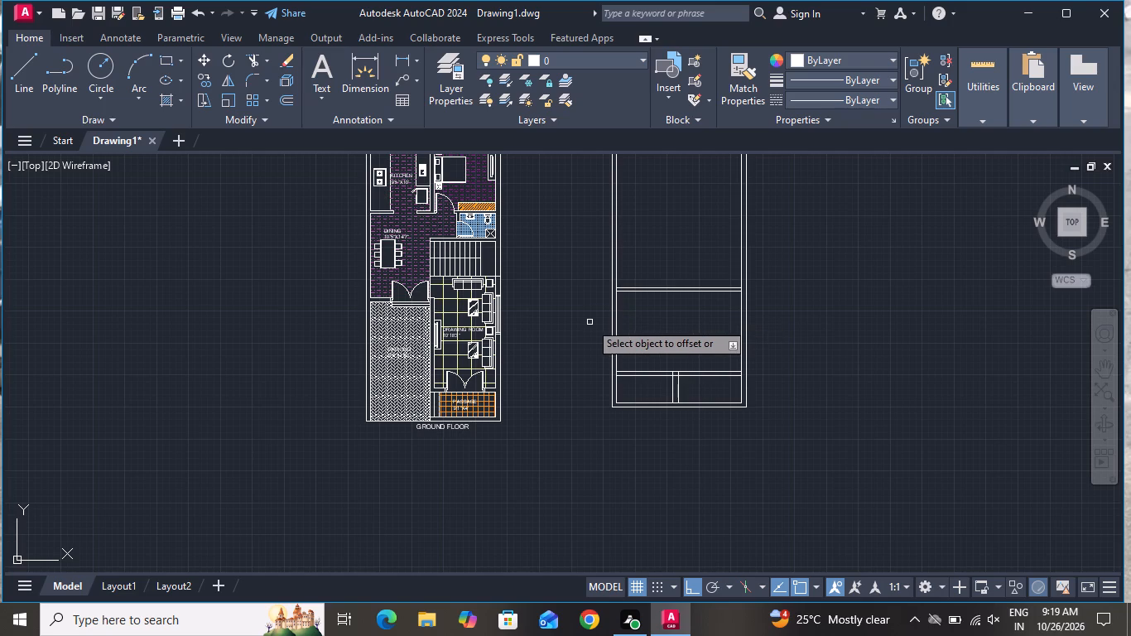
pyautogui.scroll(2, 645, 330)
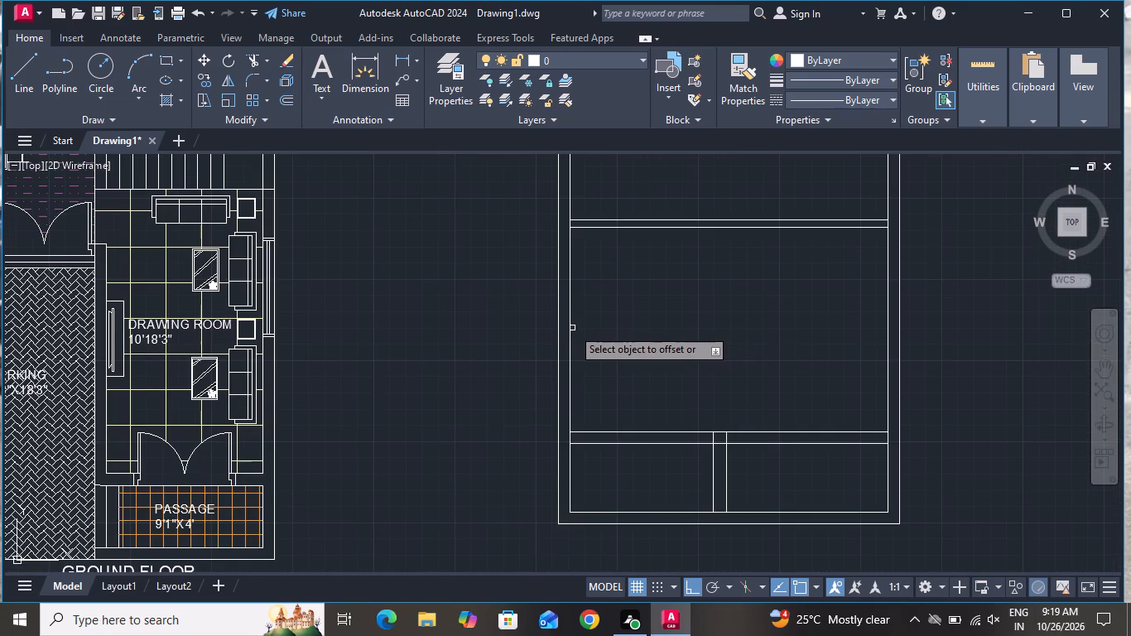
pyautogui.click(571, 327)
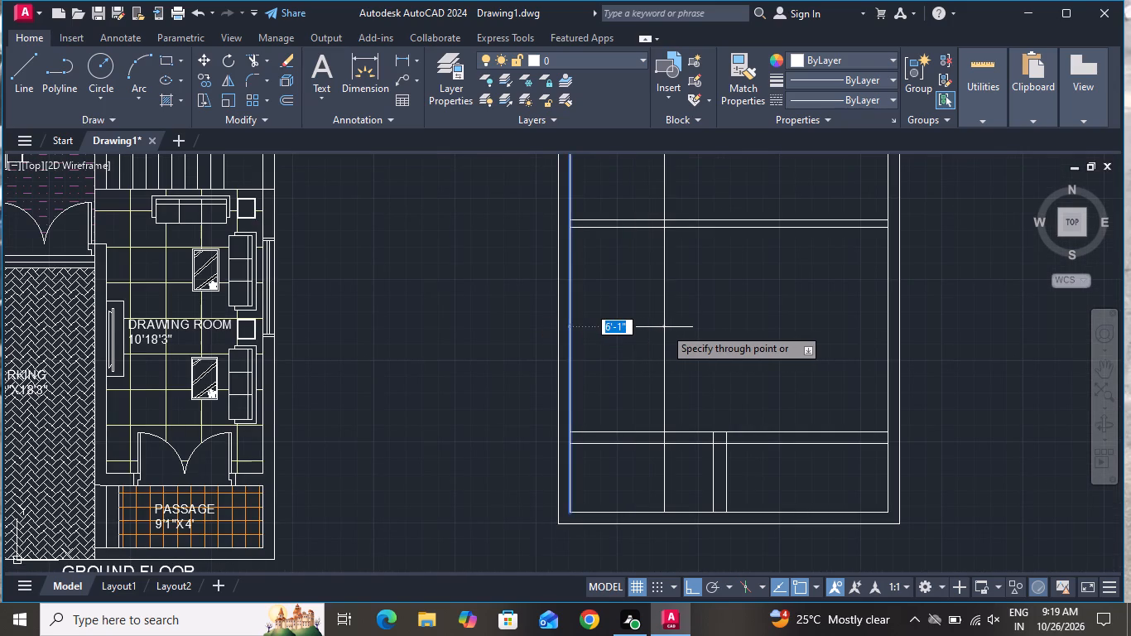
pyautogui.press('1')
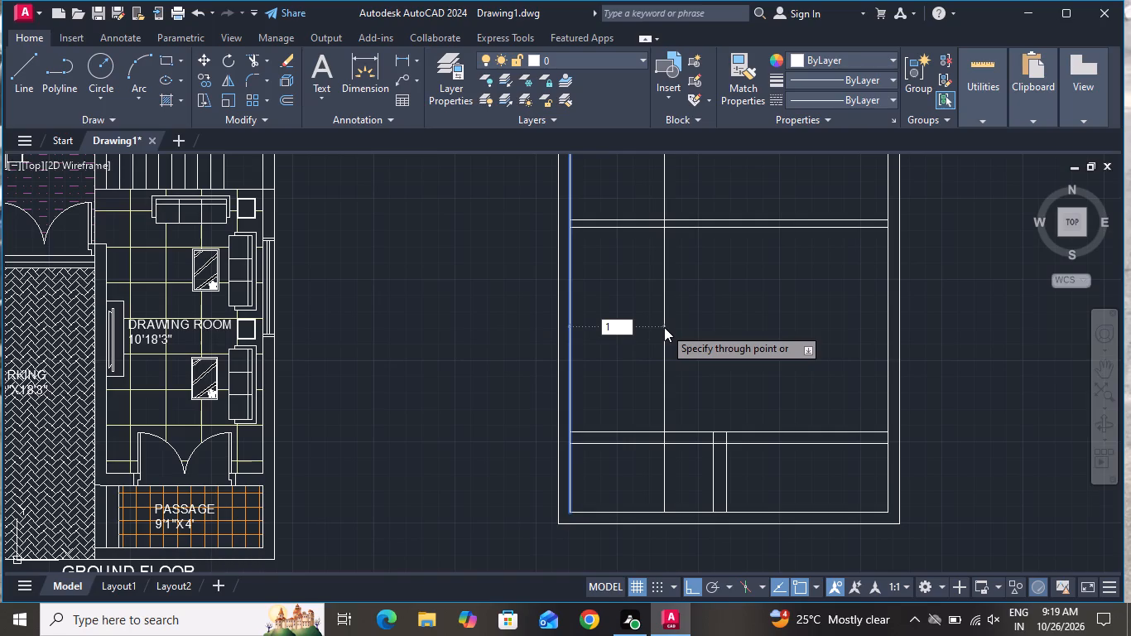
pyautogui.press('4')
pyautogui.write("'1")
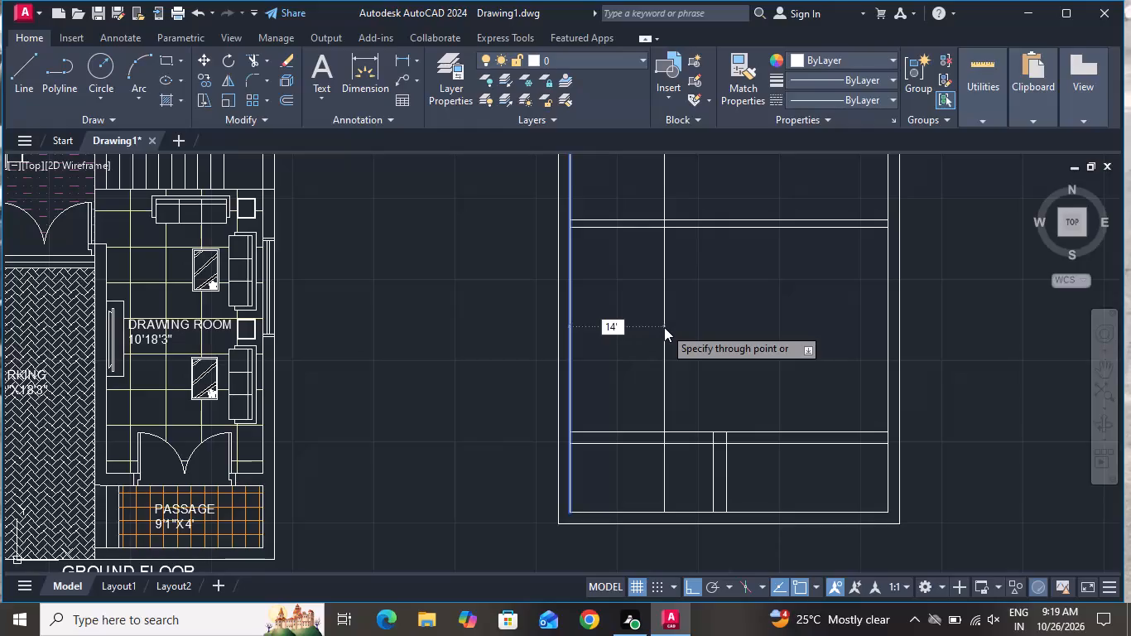
pyautogui.hotkey('shift', '"')
pyautogui.press('Return')
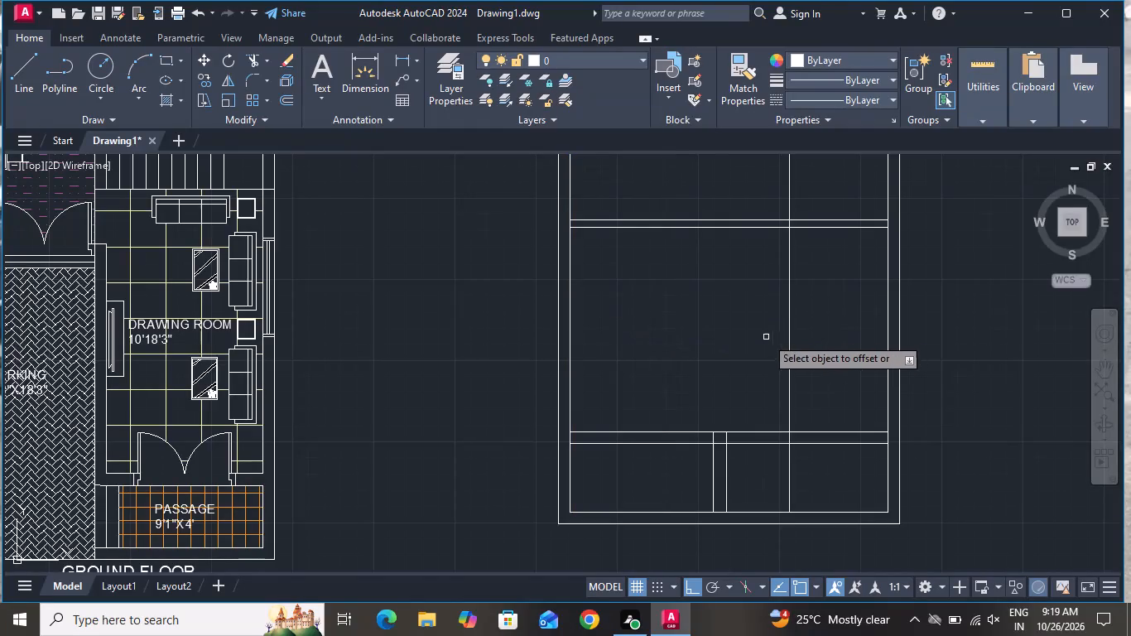
# Offset the newest vertical line 6" to the right to form a second vertical wall.
pyautogui.scroll(1, 810, 339)
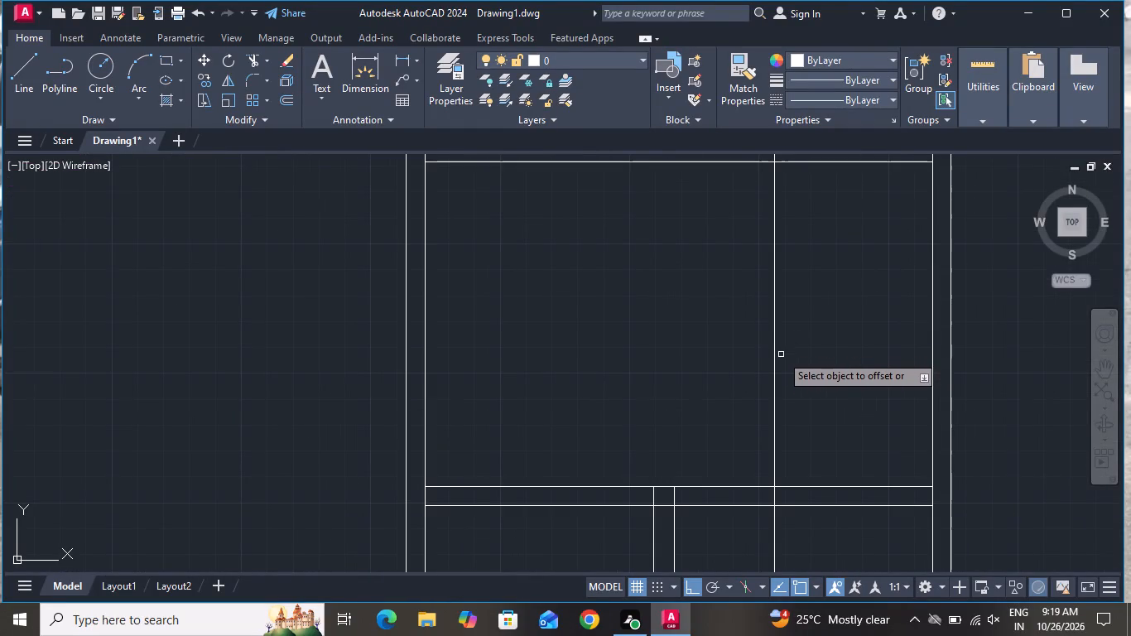
pyautogui.click(776, 360)
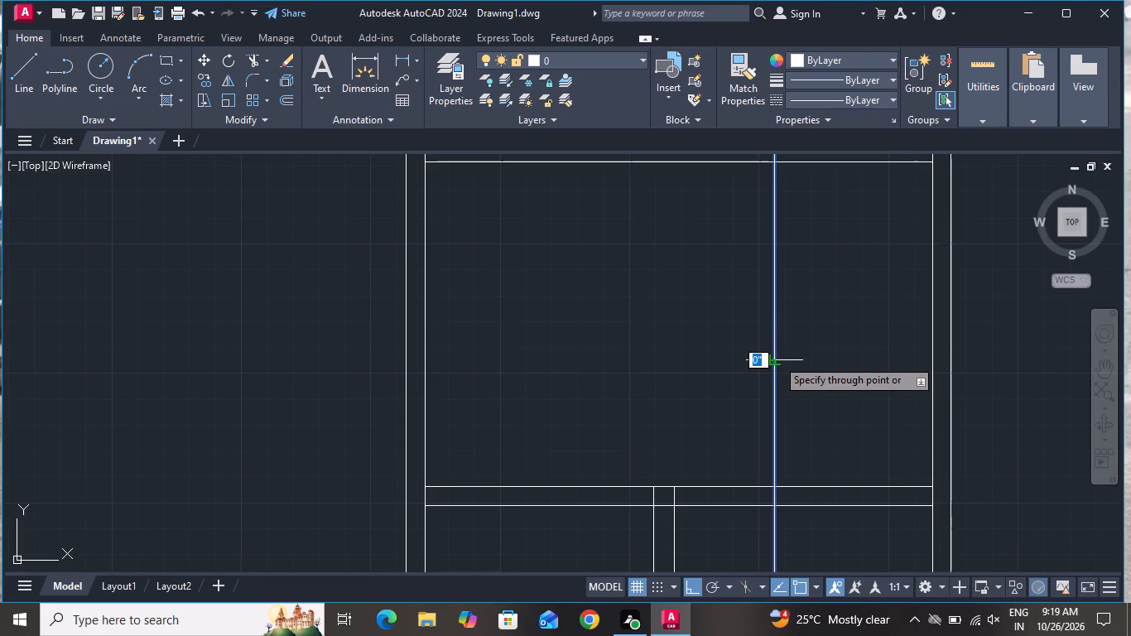
pyautogui.press('6')
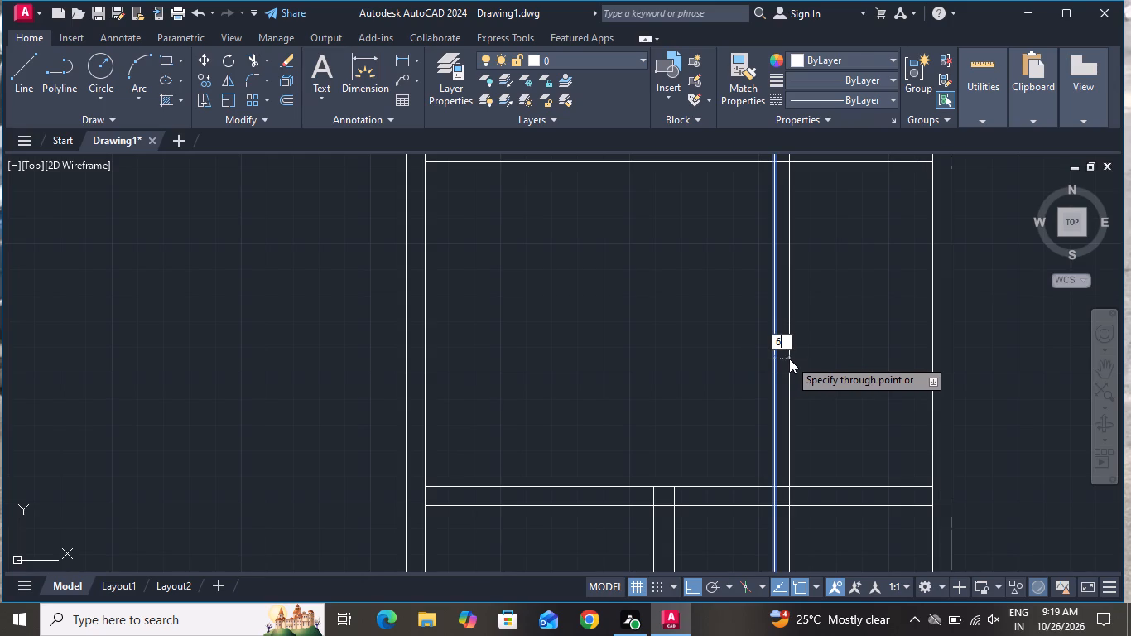
pyautogui.hotkey('shift', '"')
pyautogui.press('Return')
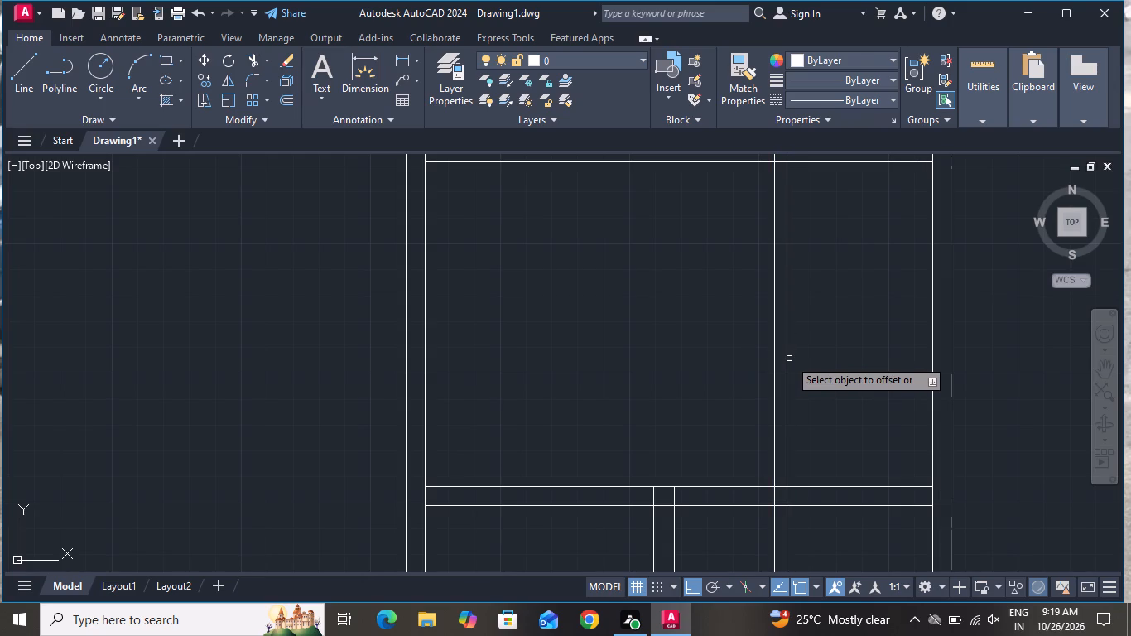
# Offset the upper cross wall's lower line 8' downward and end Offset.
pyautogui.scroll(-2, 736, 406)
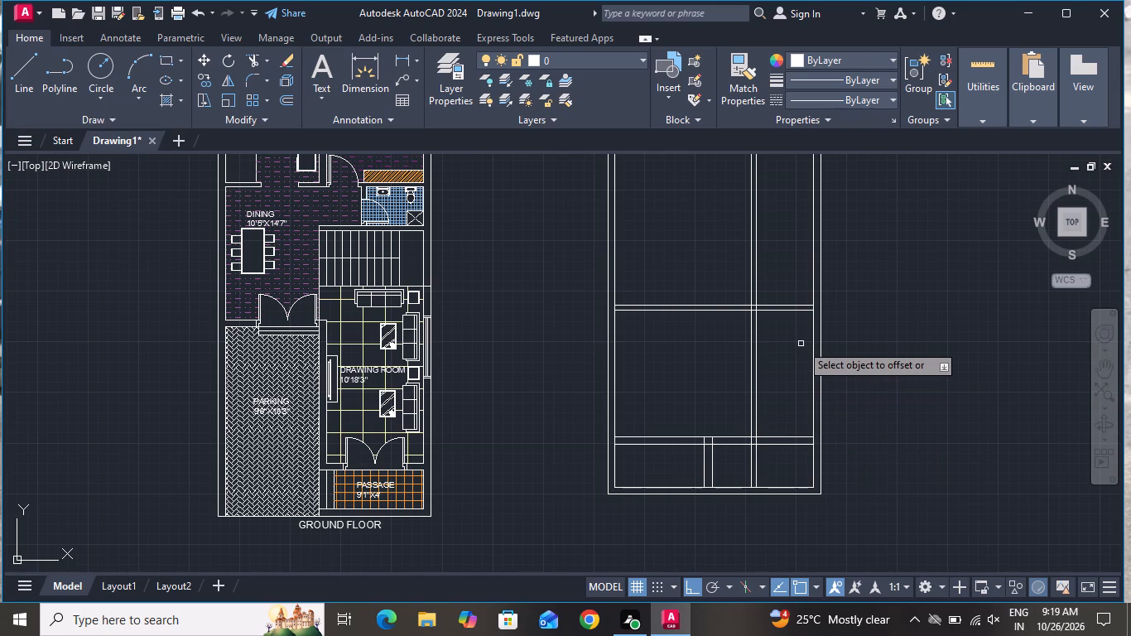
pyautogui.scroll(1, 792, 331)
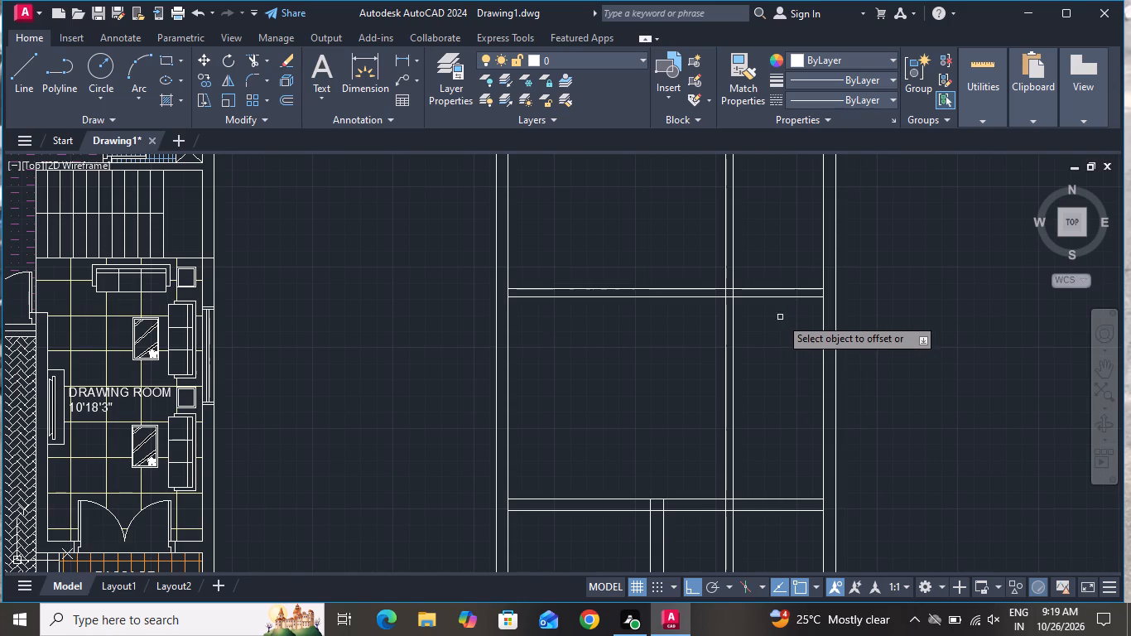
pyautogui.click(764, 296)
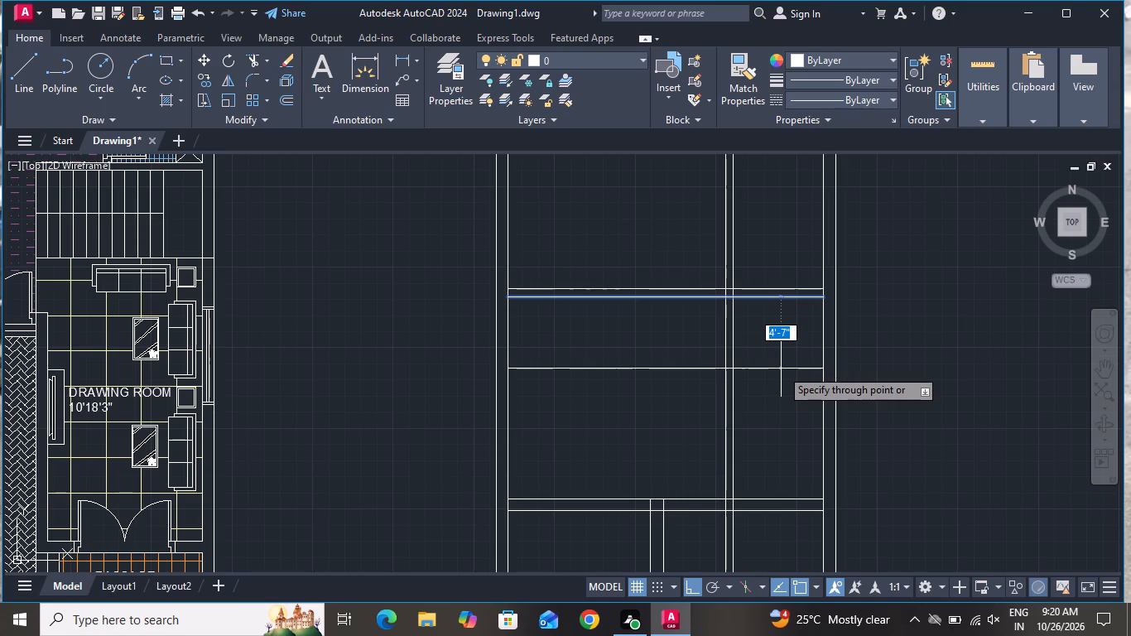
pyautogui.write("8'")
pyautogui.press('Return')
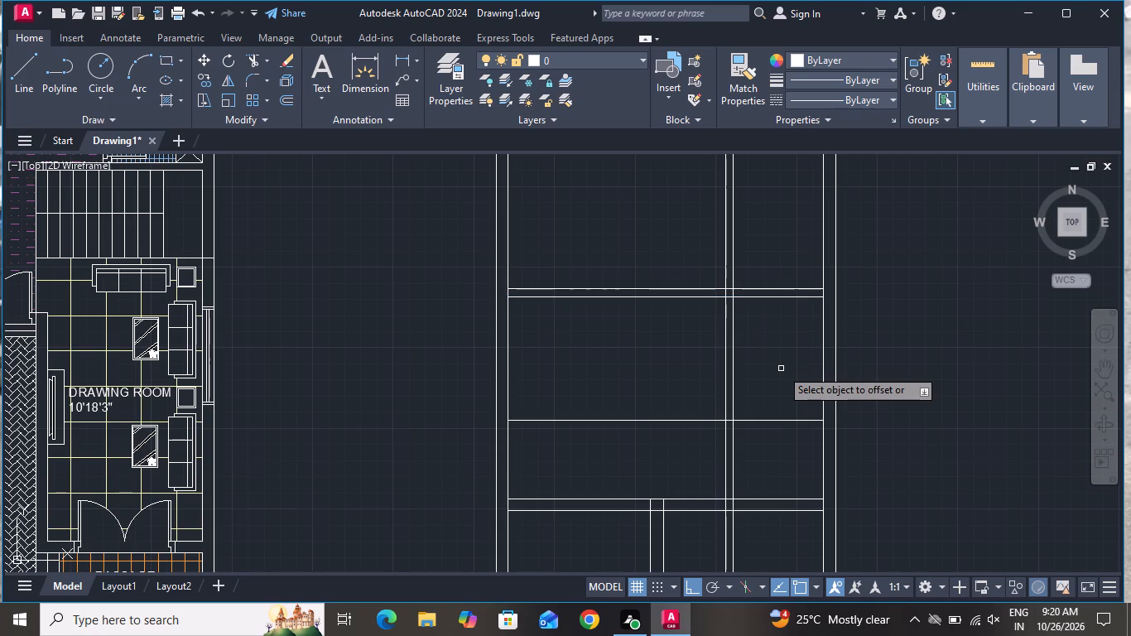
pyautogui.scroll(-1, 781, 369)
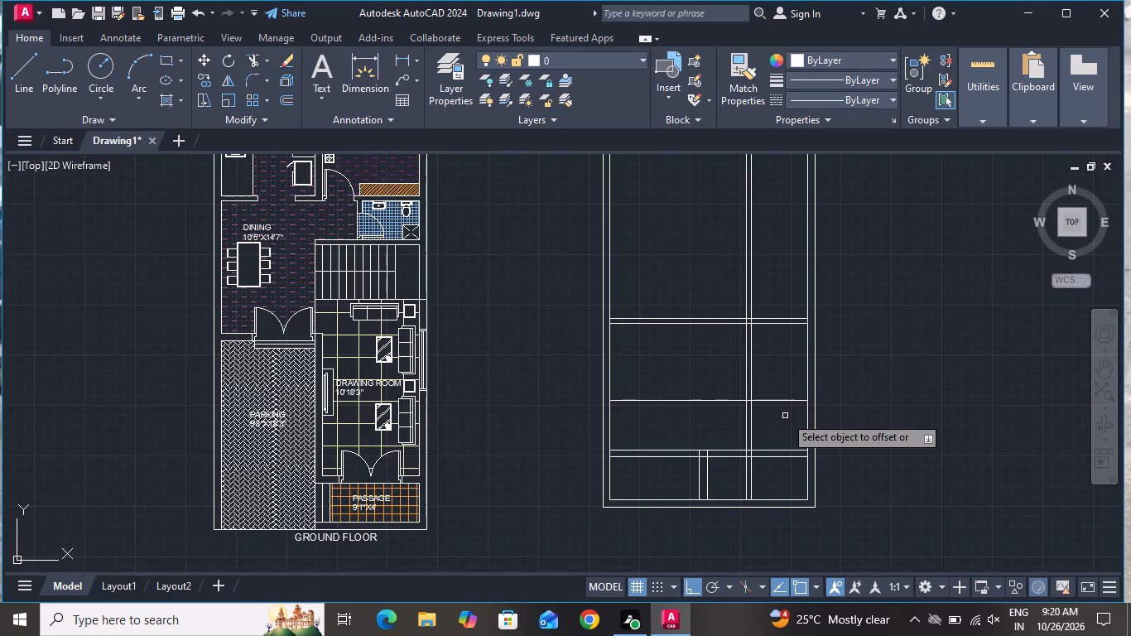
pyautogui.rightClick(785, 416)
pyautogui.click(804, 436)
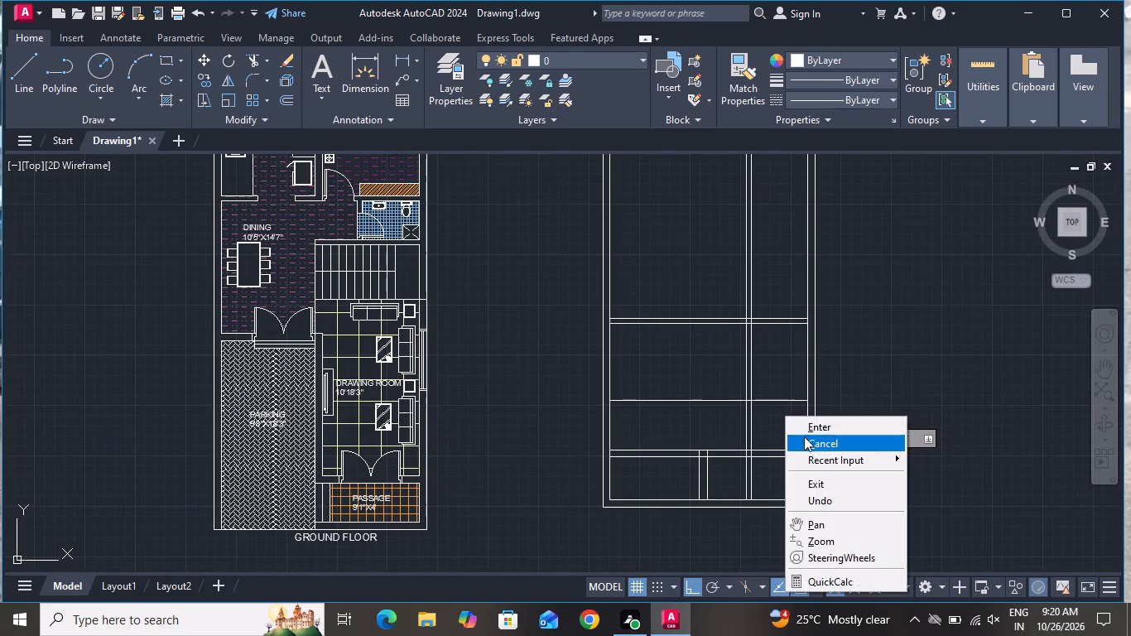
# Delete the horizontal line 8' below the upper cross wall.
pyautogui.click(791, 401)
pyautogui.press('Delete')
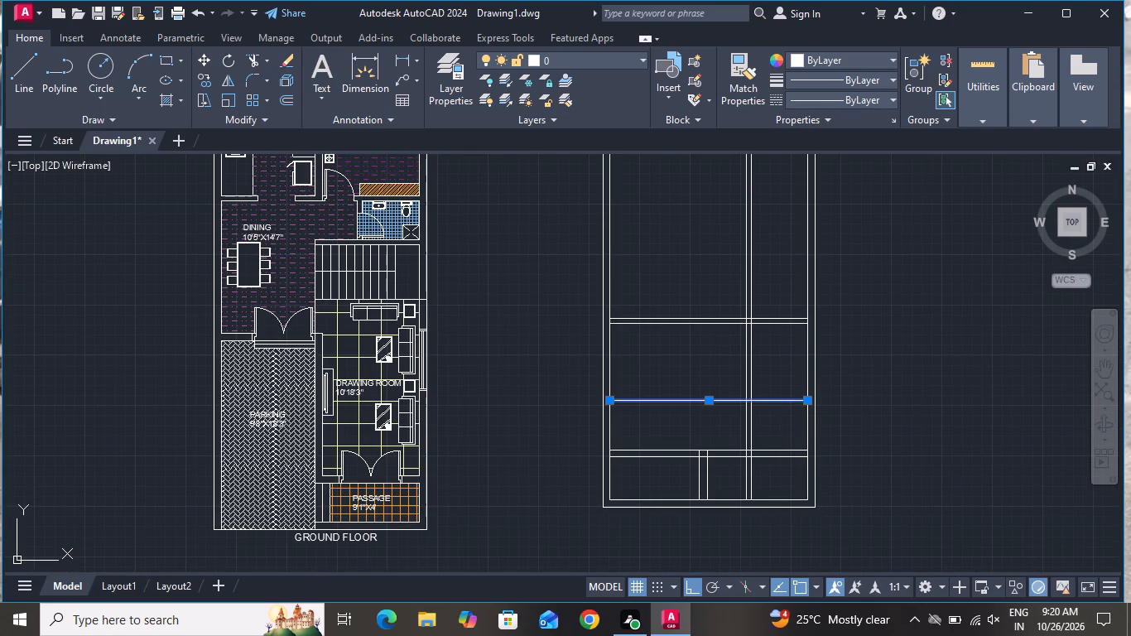
# Offset the upper cross wall's lower line 6' downward using the Through option.
pyautogui.press('o')
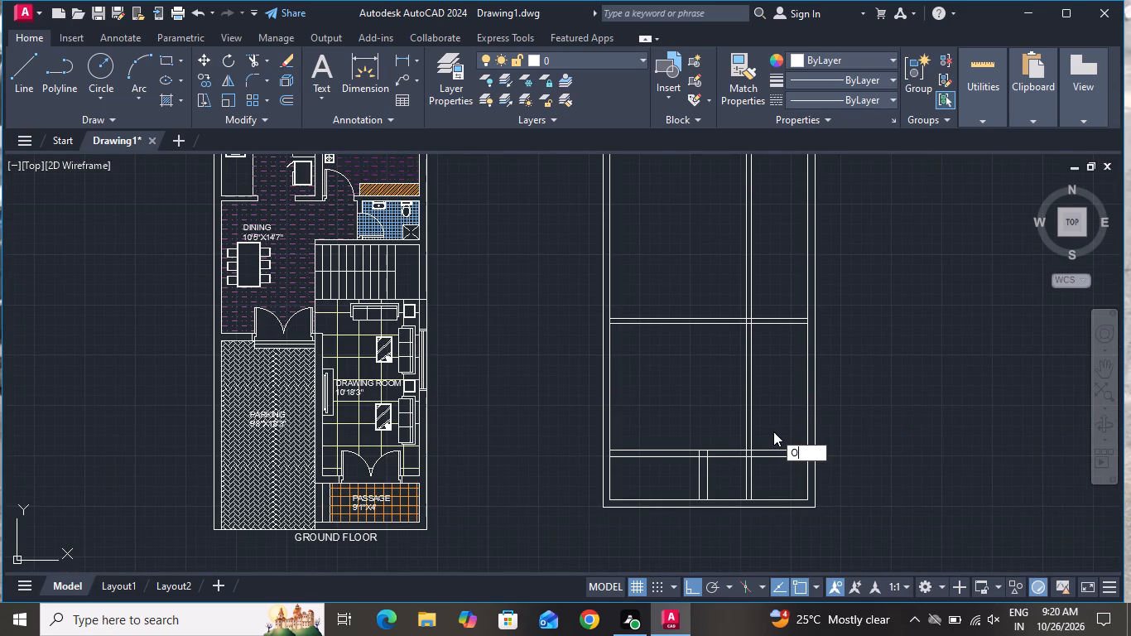
pyautogui.press('space')
pyautogui.write('T')
pyautogui.press('space')
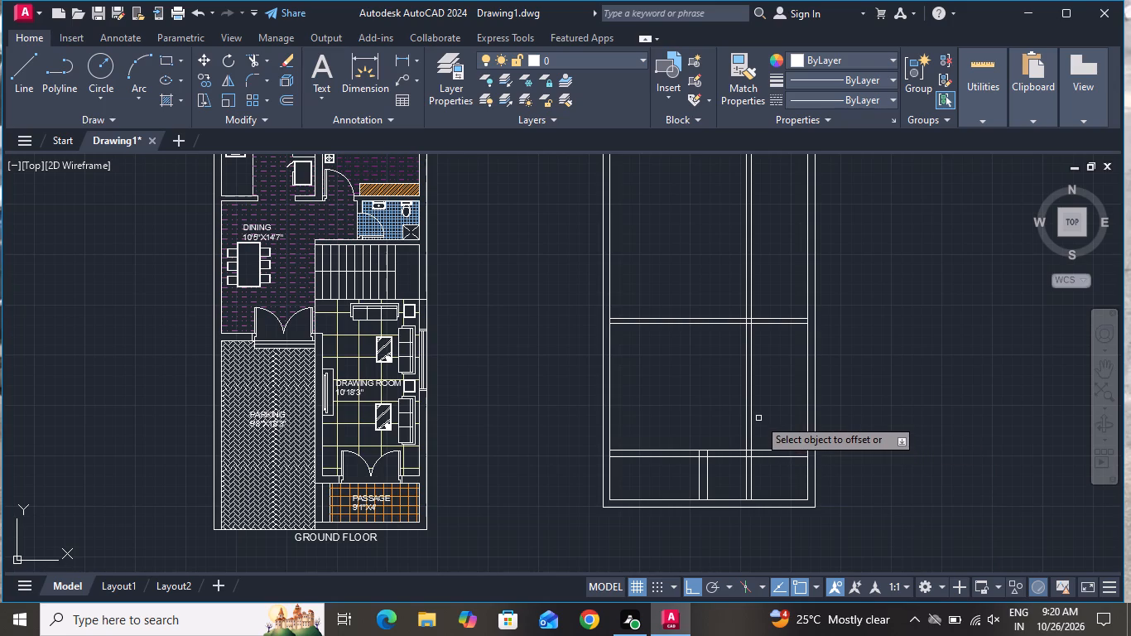
pyautogui.scroll(1, 758, 418)
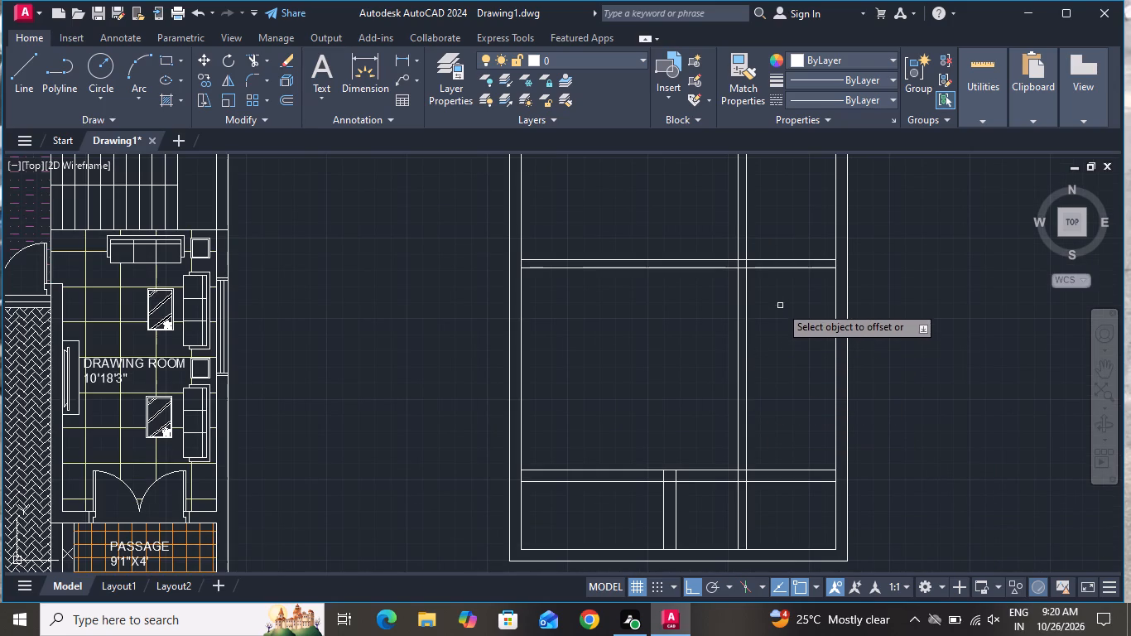
pyautogui.click(789, 267)
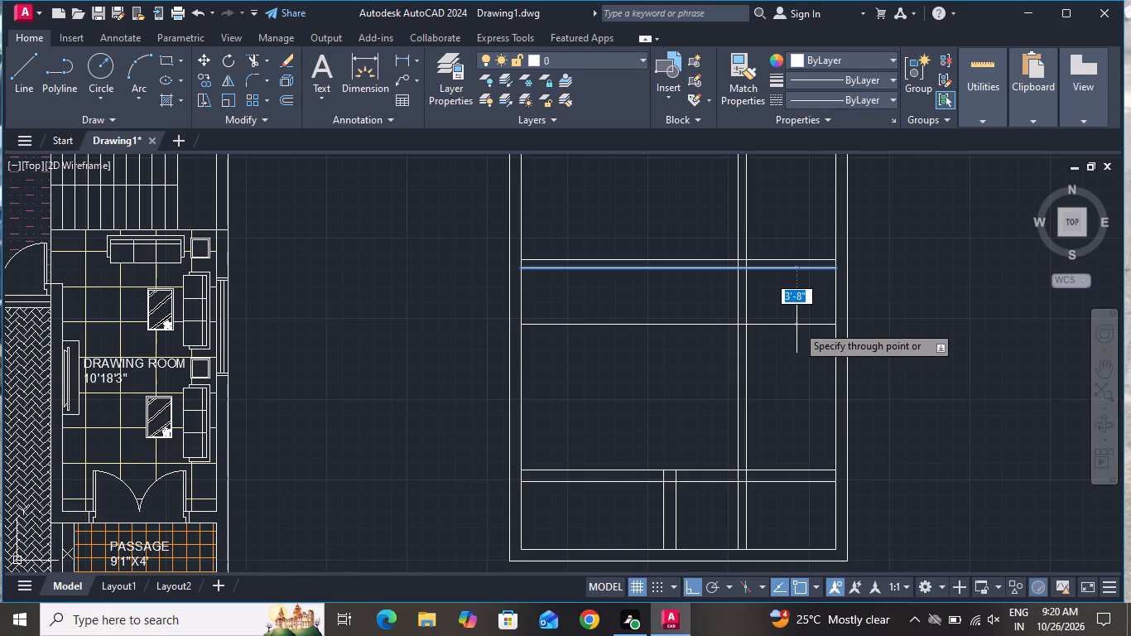
pyautogui.write("6'")
pyautogui.press('Return')
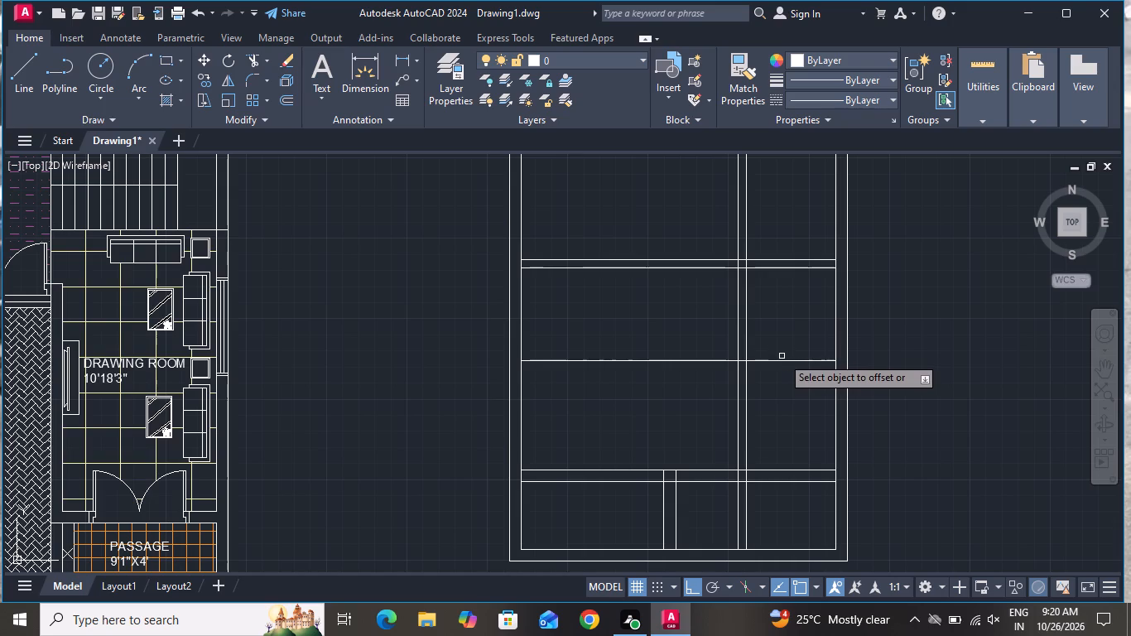
# Offset the newest horizontal line 6" downward to form another cross wall, and end Offset.
pyautogui.click(782, 356)
pyautogui.click(782, 362)
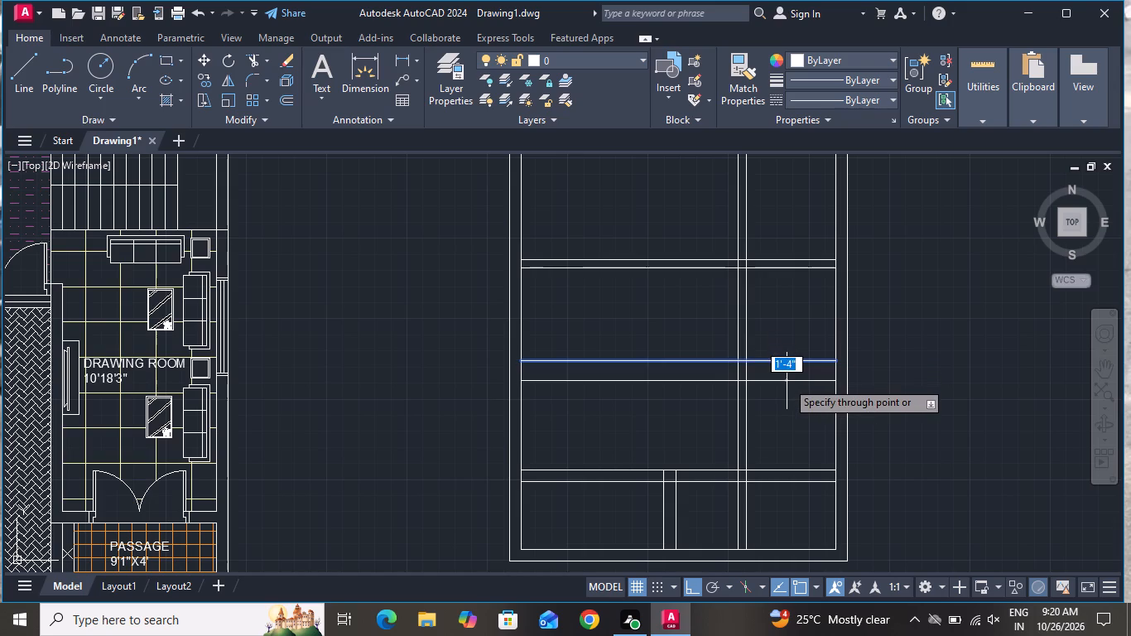
pyautogui.press('6')
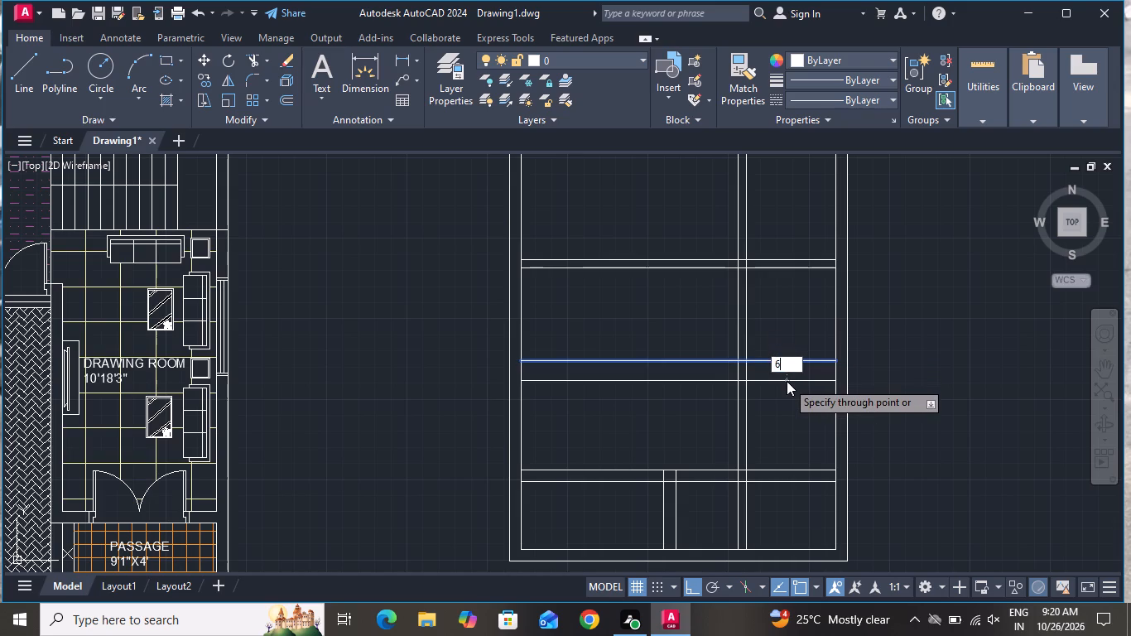
pyautogui.hotkey('shift', '"')
pyautogui.press('Return')
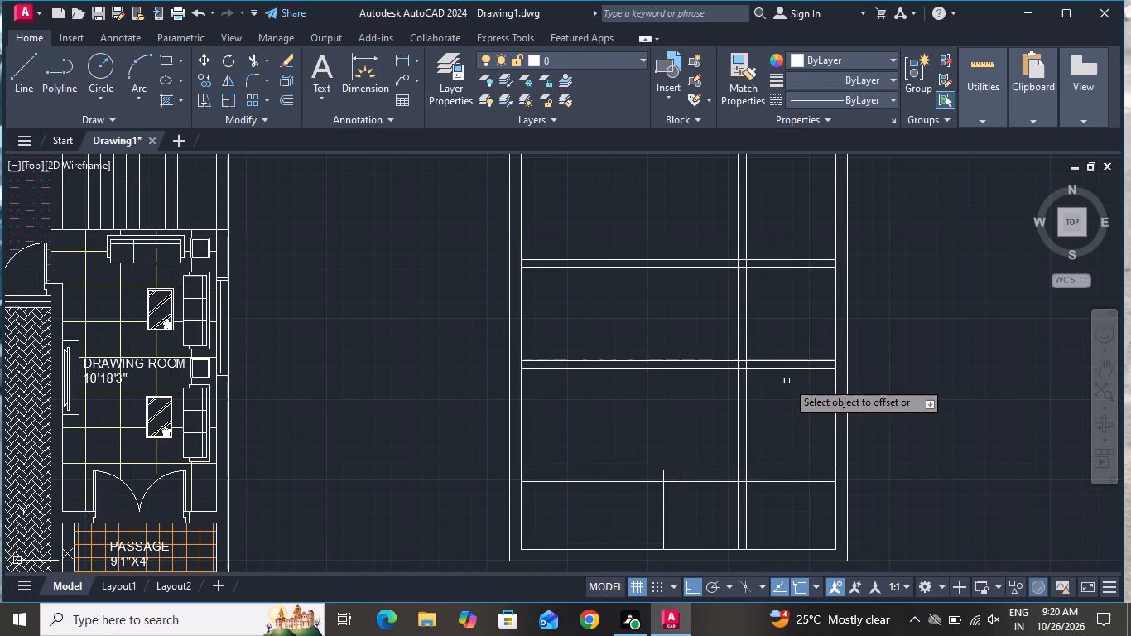
pyautogui.rightClick(787, 381)
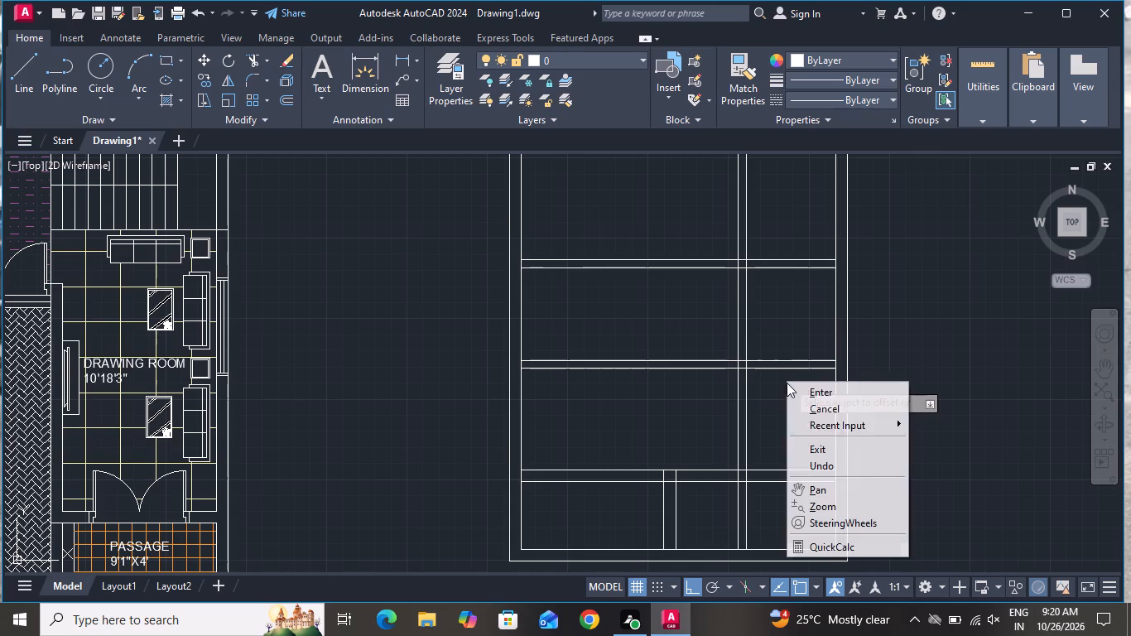
pyautogui.click(816, 415)
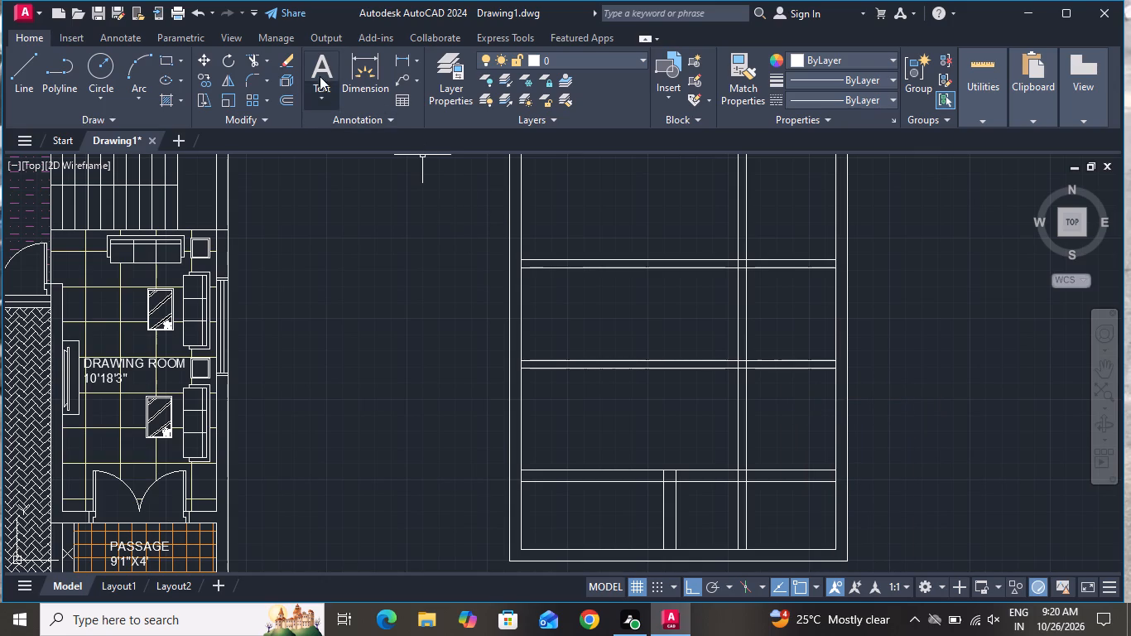
# Trim both lines of the newest cross wall to the left of the long vertical wall, and end Trim.
pyautogui.click(247, 55)
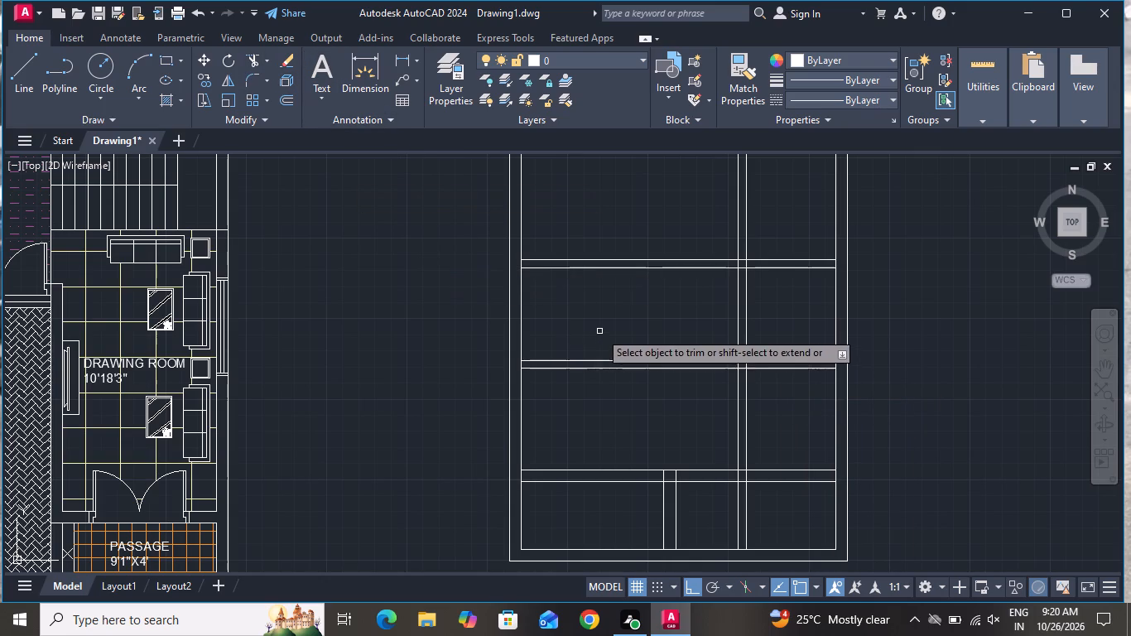
pyautogui.click(599, 330)
pyautogui.click(598, 411)
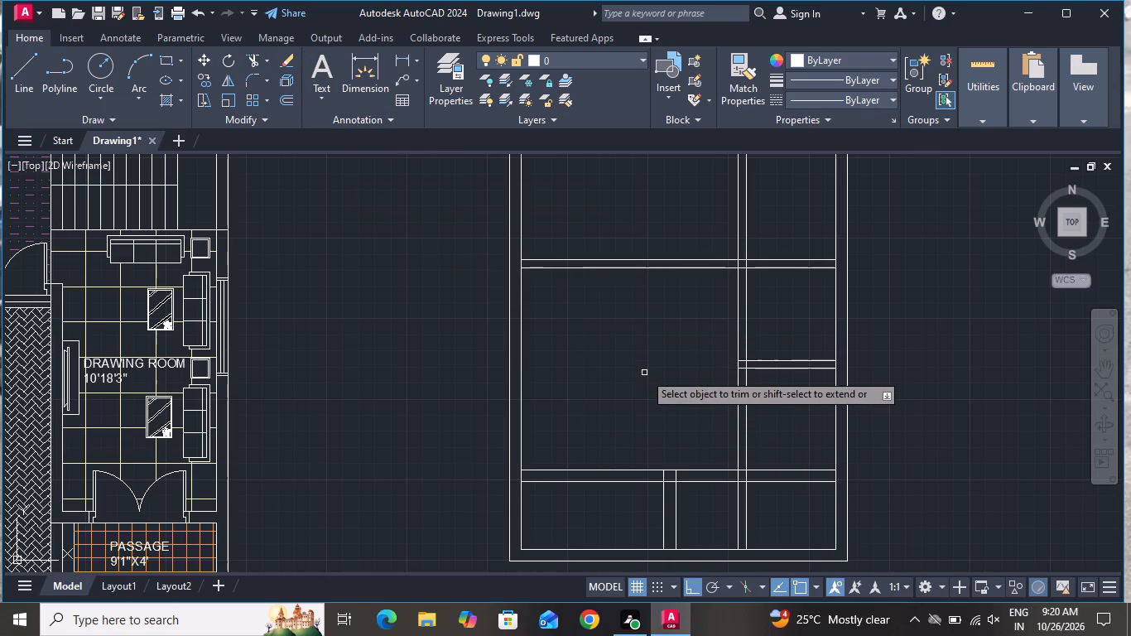
pyautogui.scroll(-1, 644, 373)
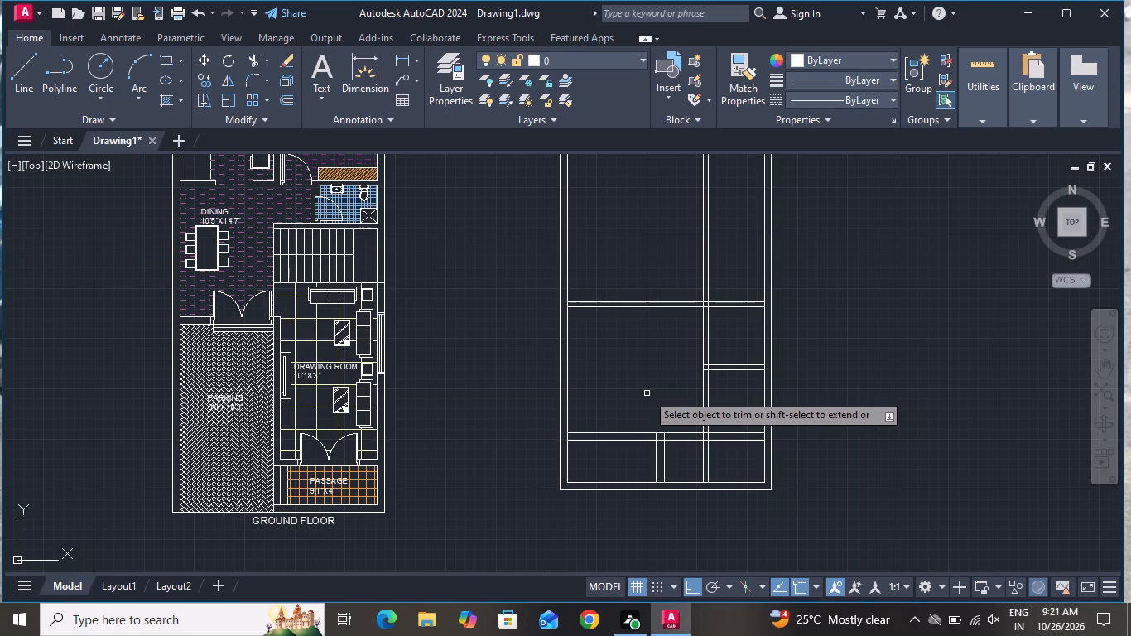
pyautogui.scroll(-1, 647, 393)
pyautogui.rightClick(593, 292)
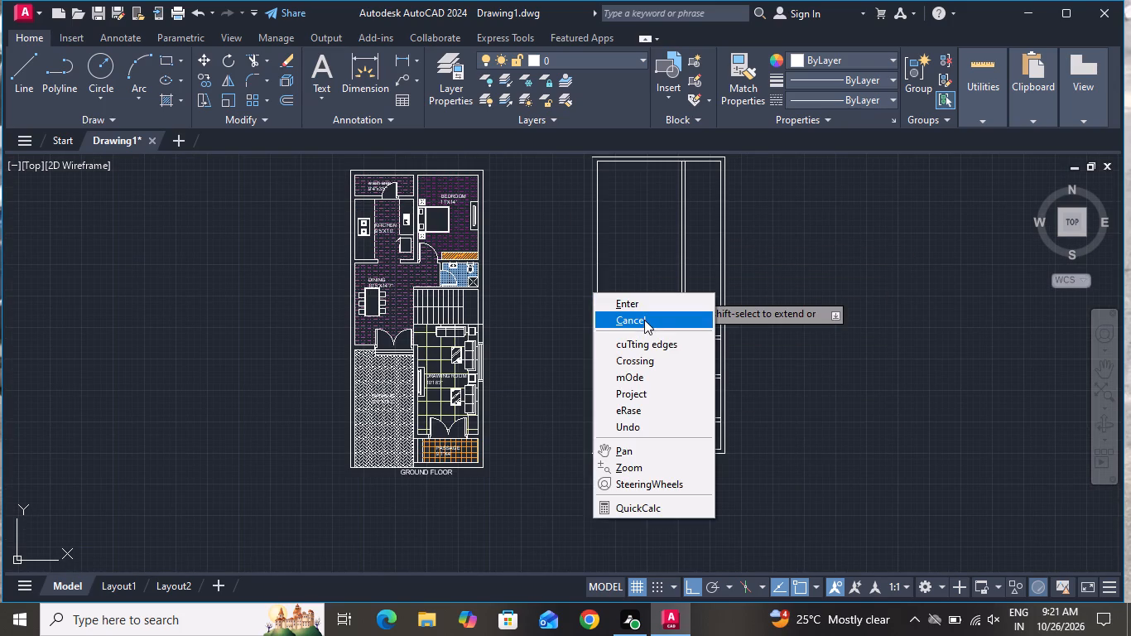
pyautogui.click(644, 320)
# Offset the upper cross wall's upper line 5' upward using the Through option.
pyautogui.write('O T')
pyautogui.press('space')
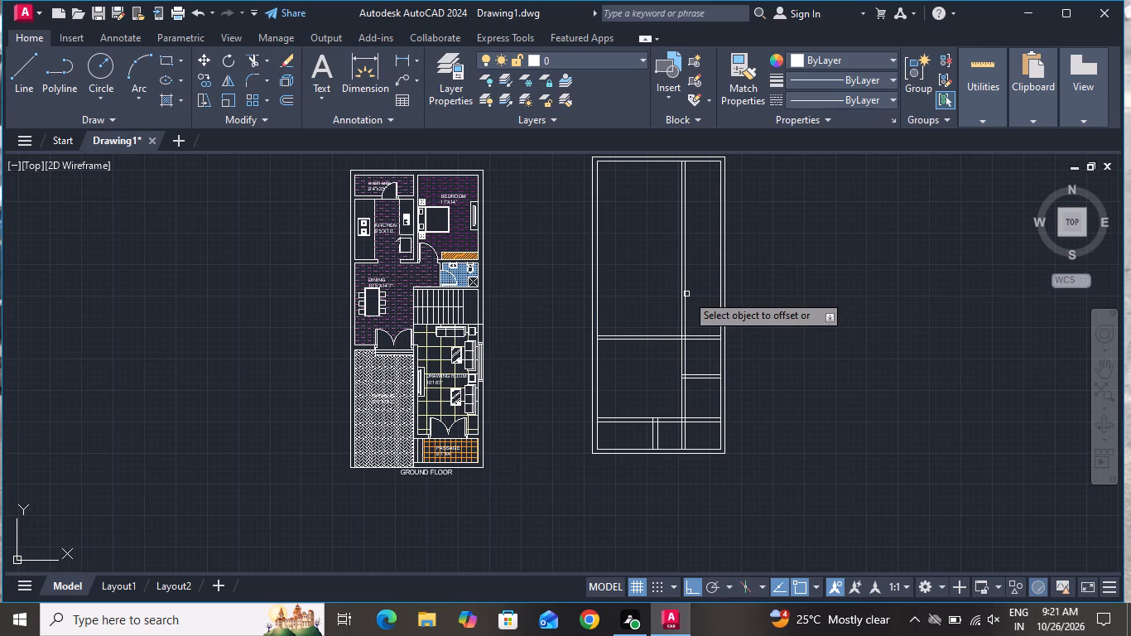
pyautogui.scroll(2, 626, 289)
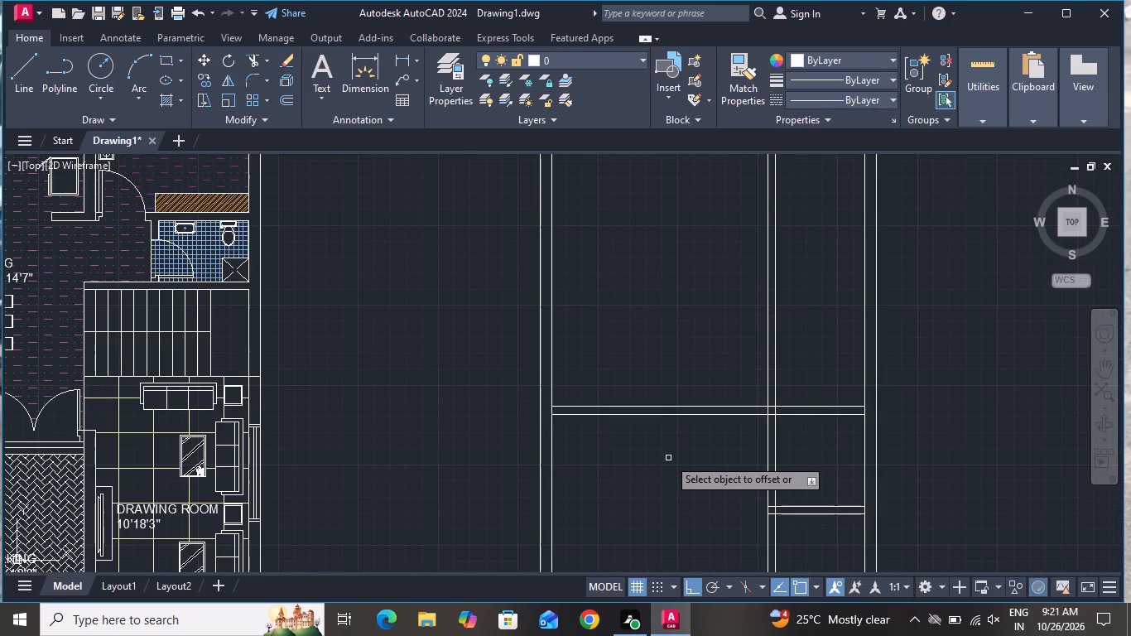
pyautogui.scroll(1, 668, 458)
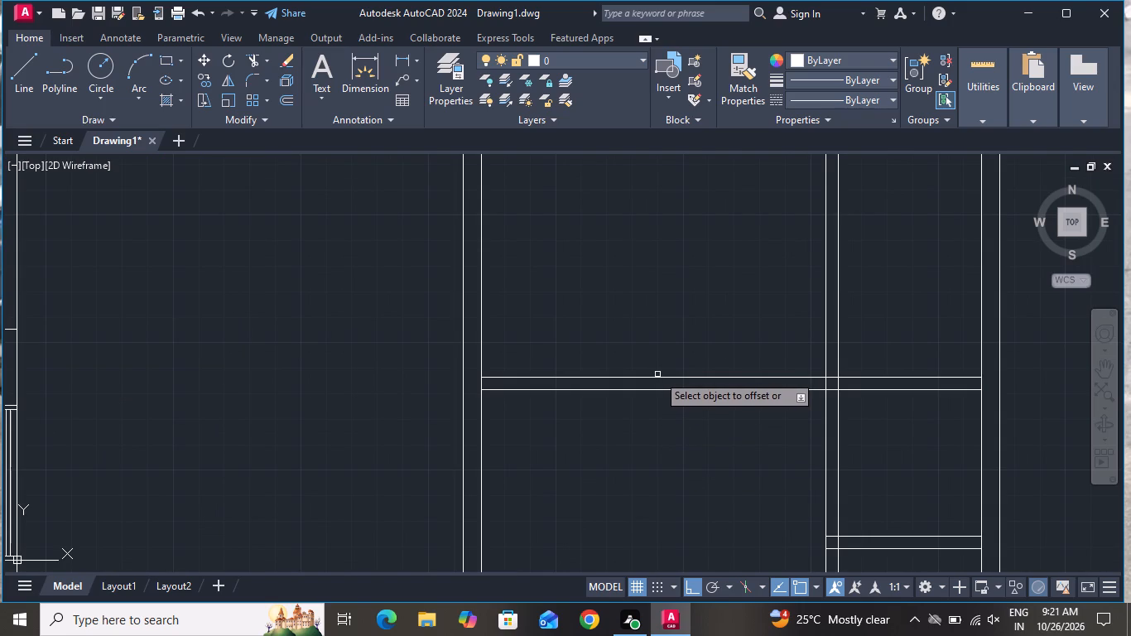
pyautogui.click(659, 376)
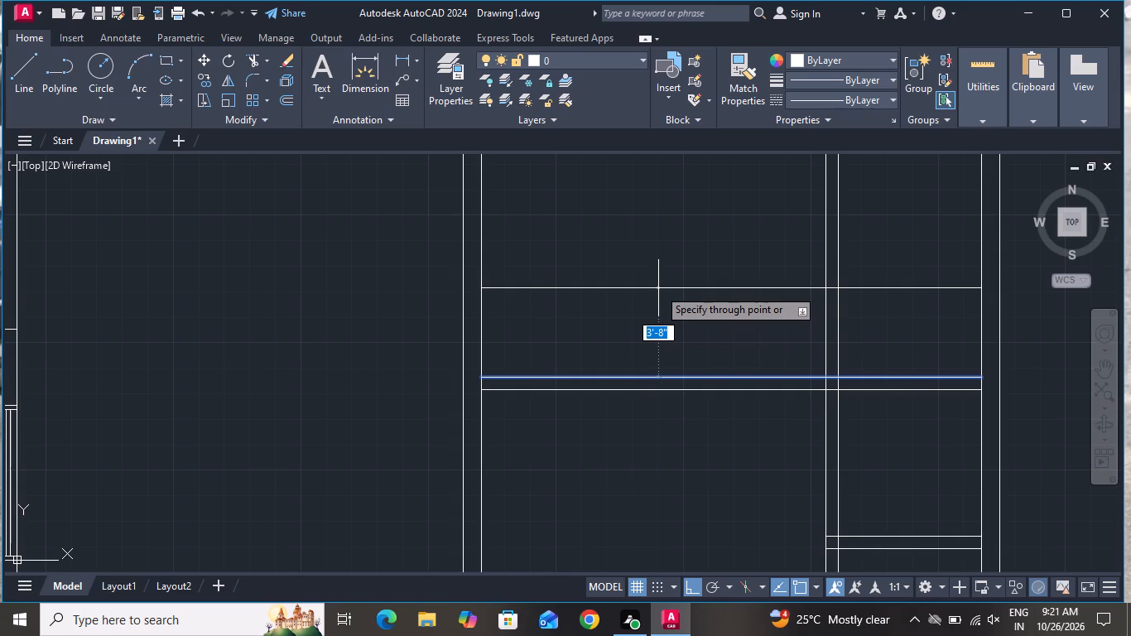
pyautogui.write("5'")
pyautogui.press('Return')
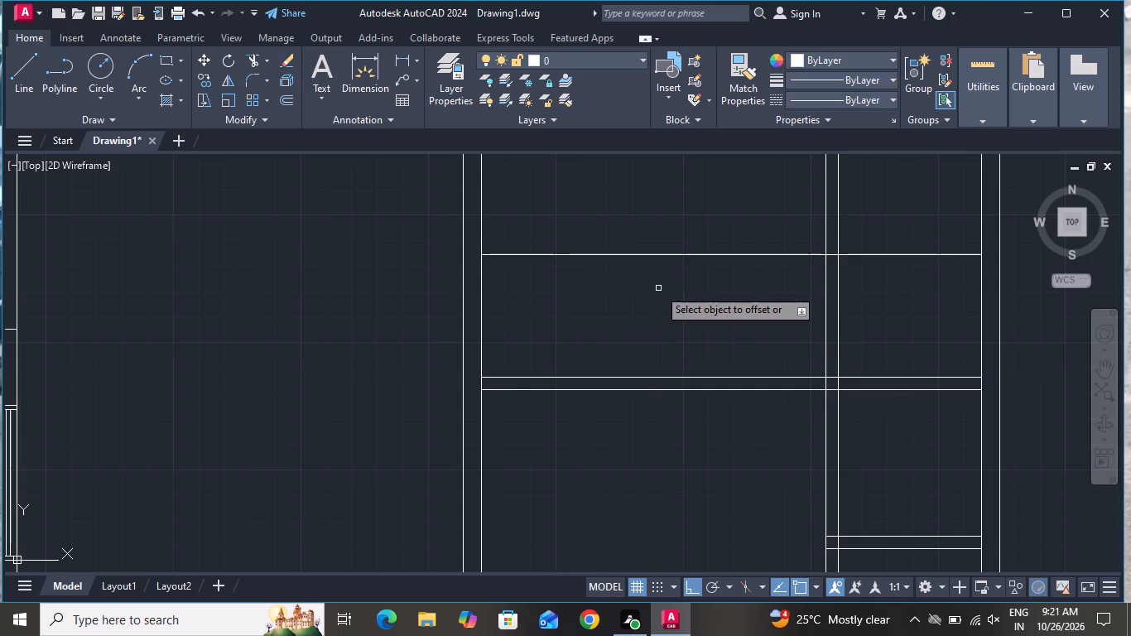
# Offset the outline's left inner line 5' to the right and the new line 6" further to form a vertical wall, and end Offset.
pyautogui.scroll(1, 499, 316)
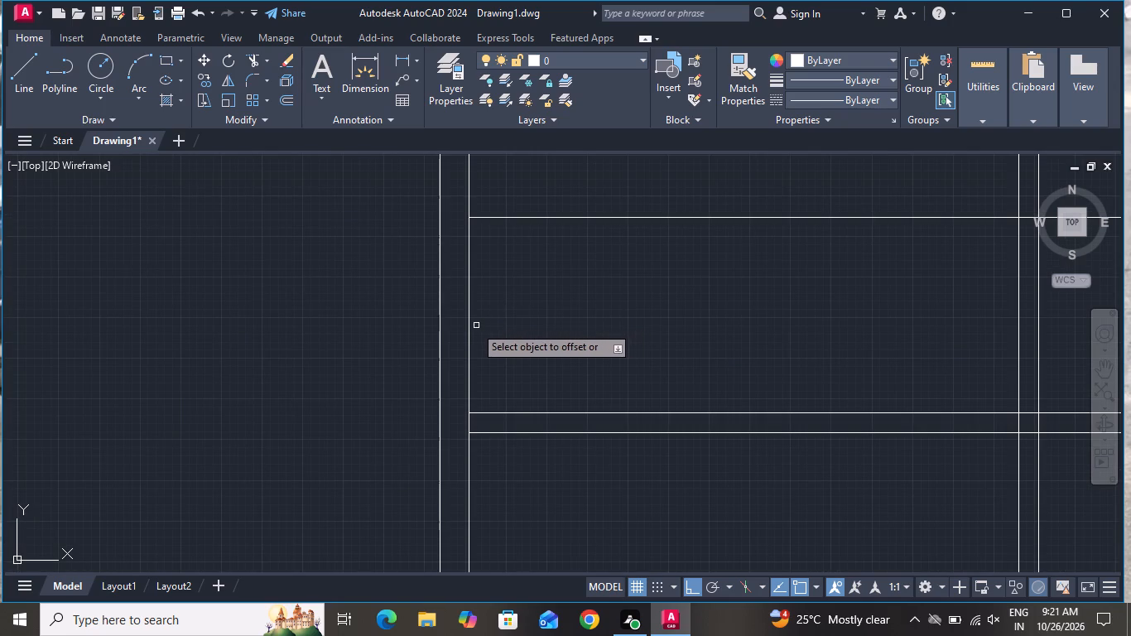
pyautogui.click(467, 331)
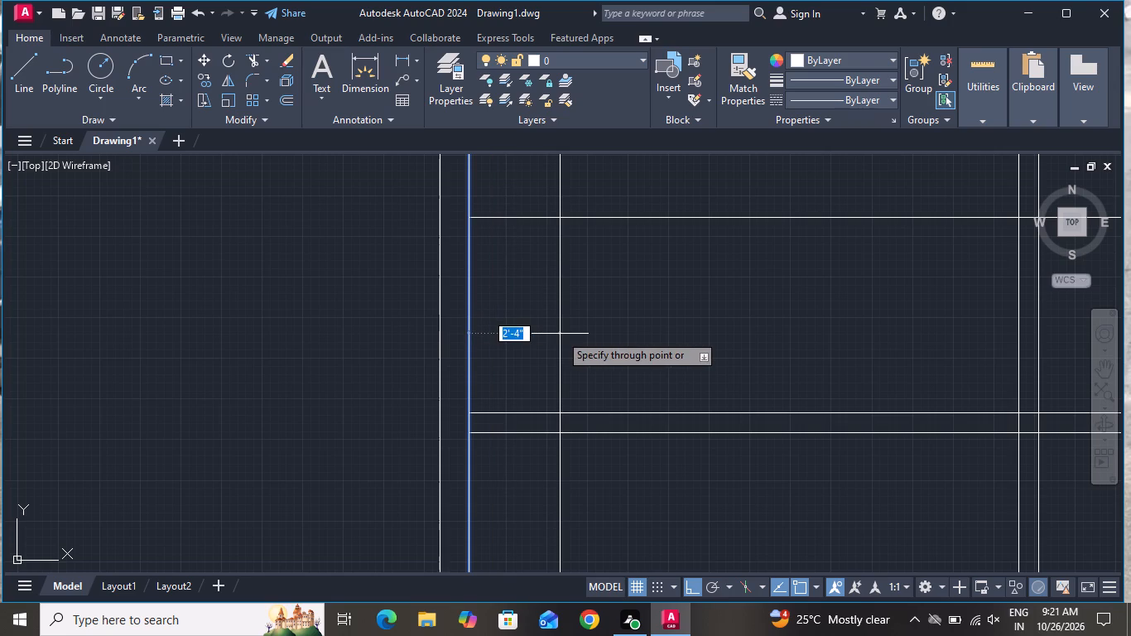
pyautogui.write("5'")
pyautogui.press('Return')
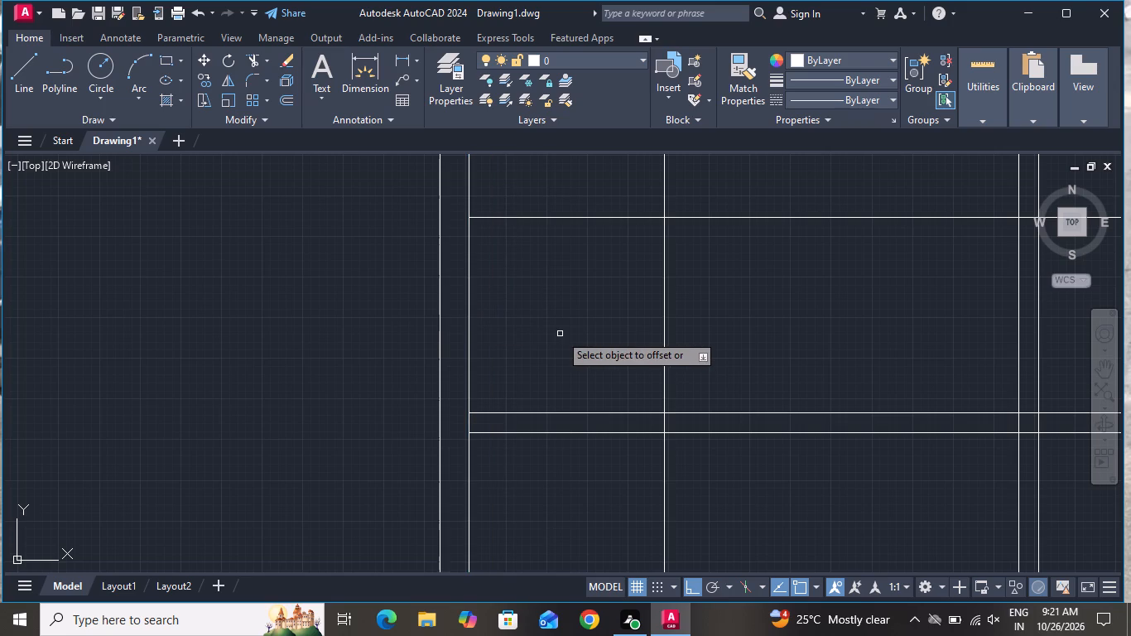
pyautogui.click(662, 301)
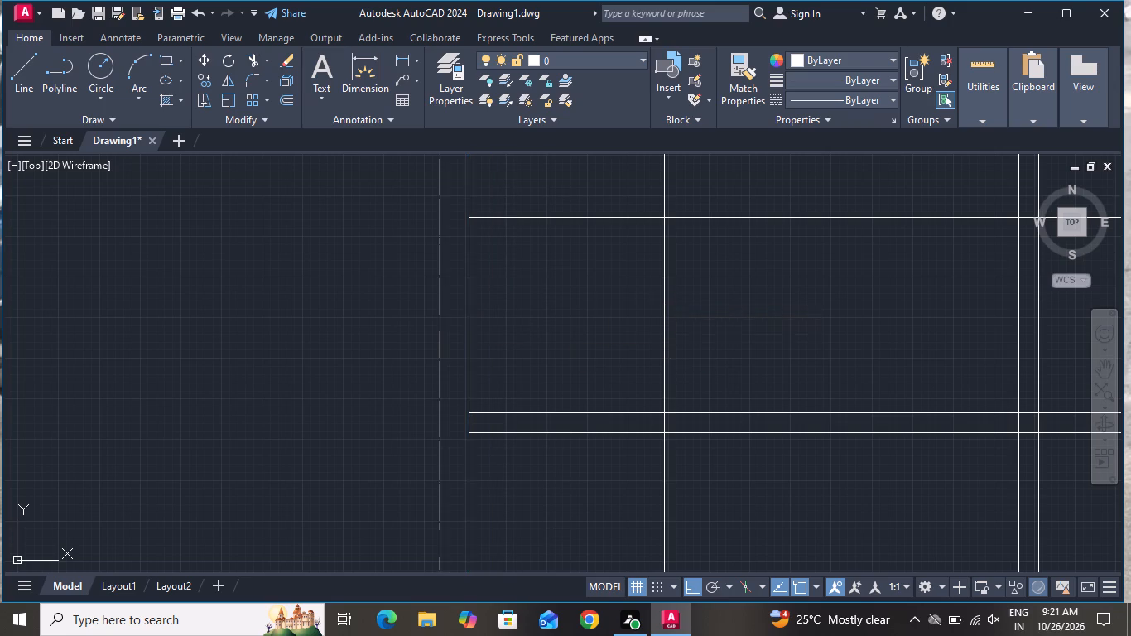
pyautogui.press('6')
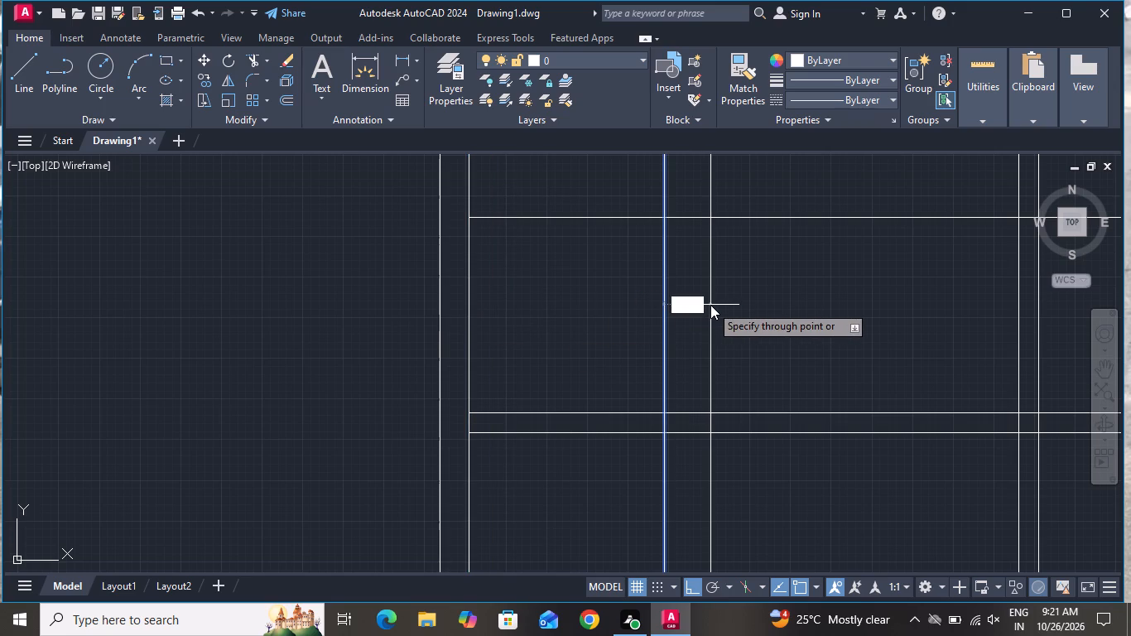
pyautogui.hotkey('shift', '"')
pyautogui.press('Return')
pyautogui.scroll(-2, 707, 351)
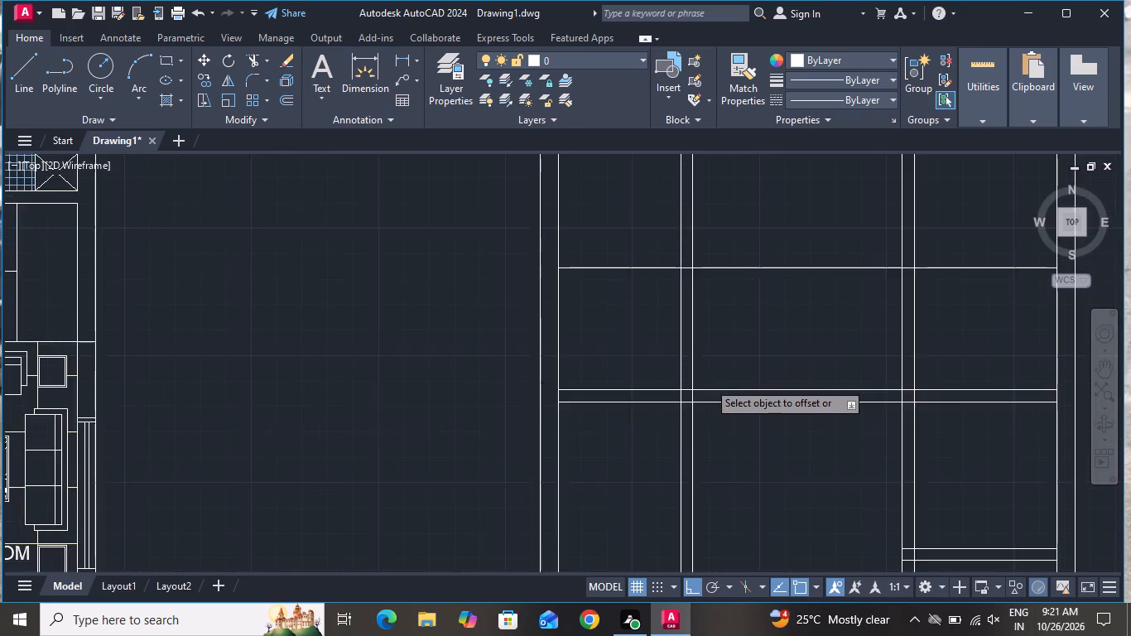
pyautogui.scroll(-1, 625, 349)
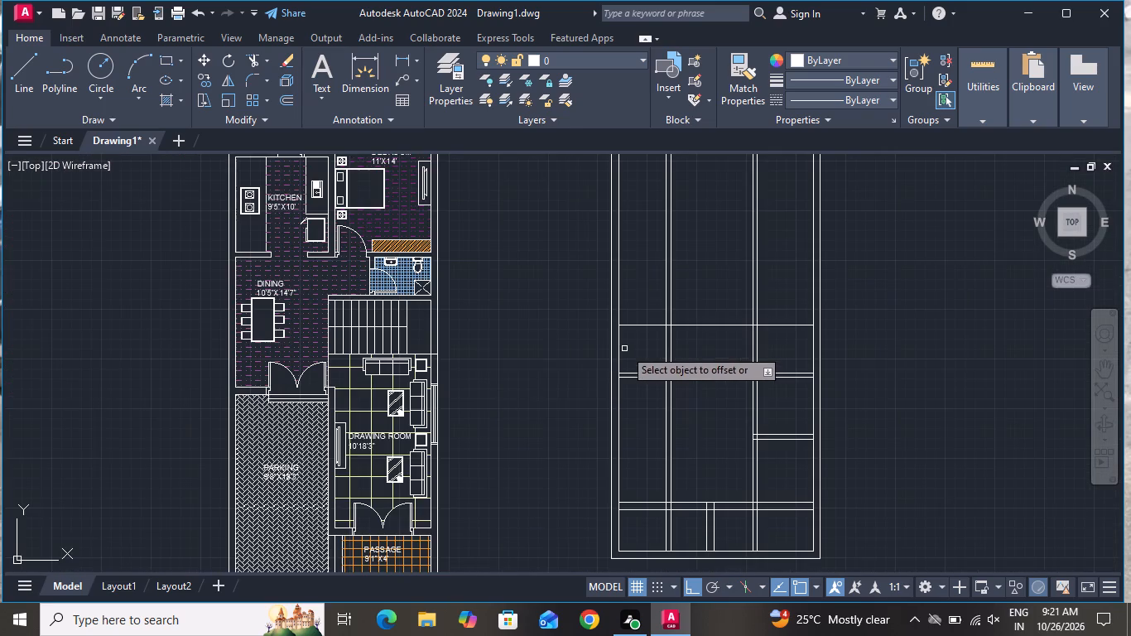
pyautogui.rightClick(695, 350)
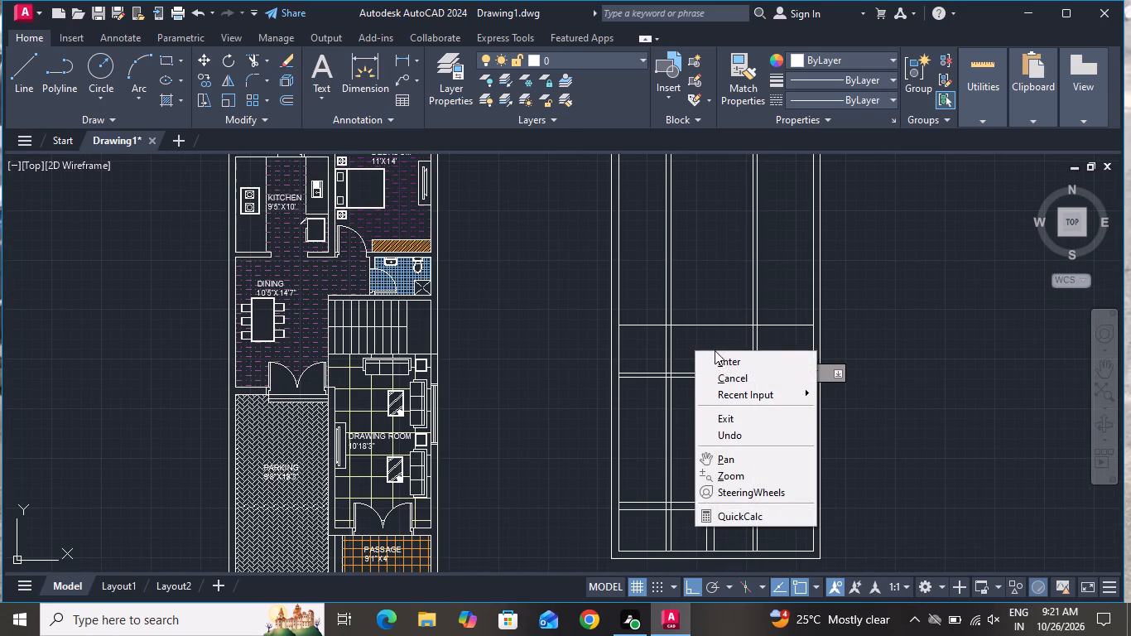
pyautogui.click(731, 375)
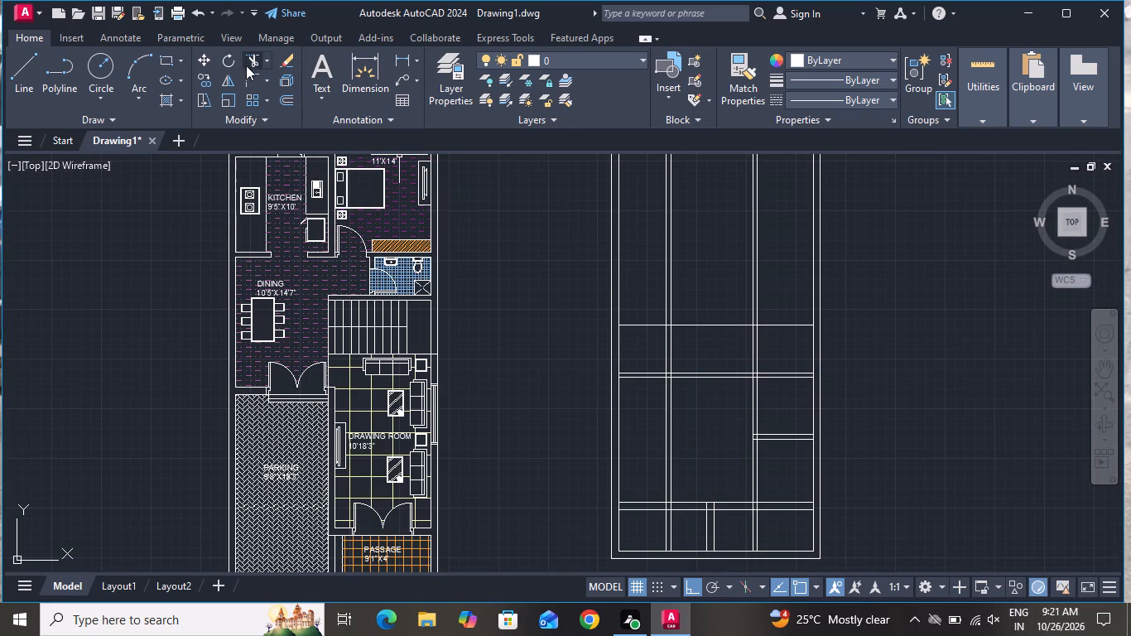
# Trim the new vertical wall above the new horizontal line and that line to the right of the wall, and end Trim.
pyautogui.click(252, 60)
pyautogui.click(685, 259)
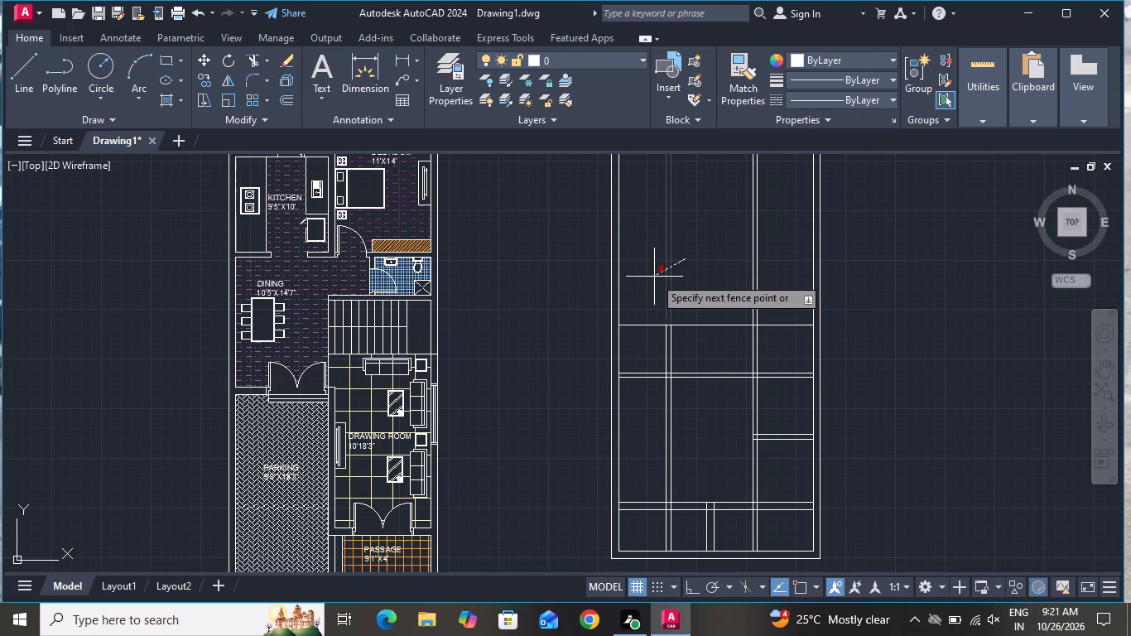
pyautogui.click(654, 277)
pyautogui.click(699, 298)
pyautogui.click(708, 341)
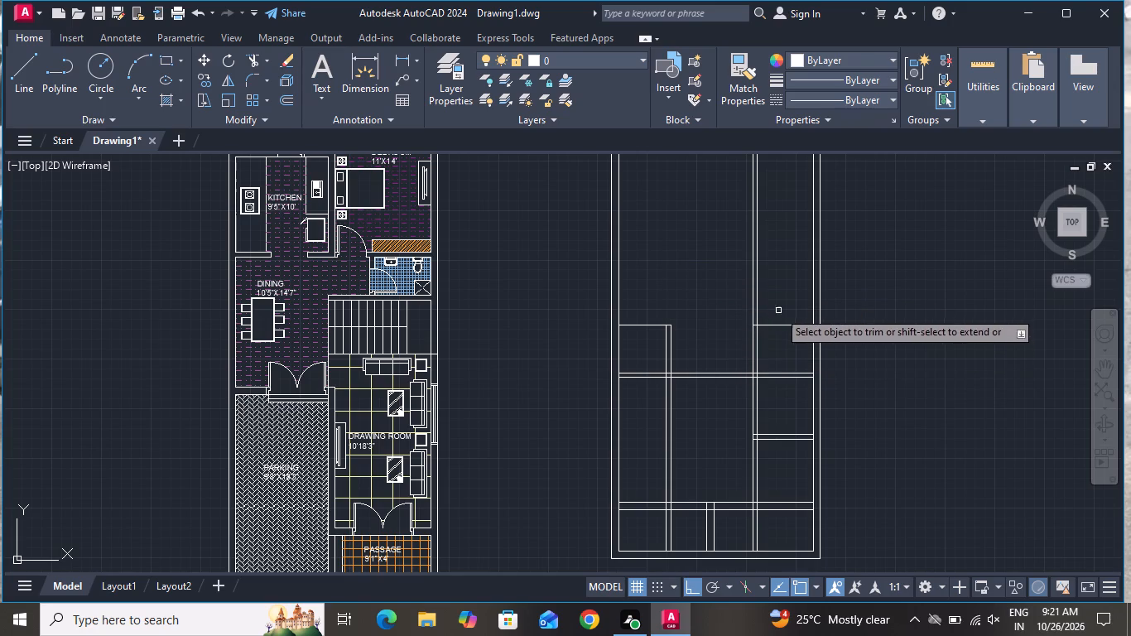
pyautogui.click(779, 308)
pyautogui.click(786, 346)
pyautogui.scroll(3, 757, 325)
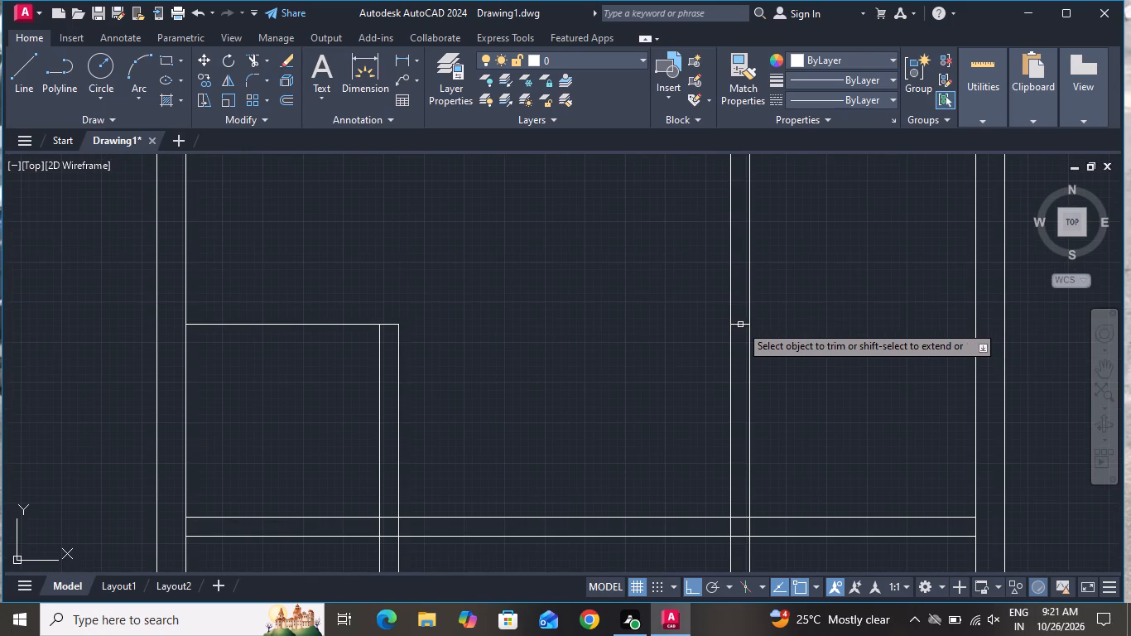
pyautogui.click(741, 320)
pyautogui.click(739, 358)
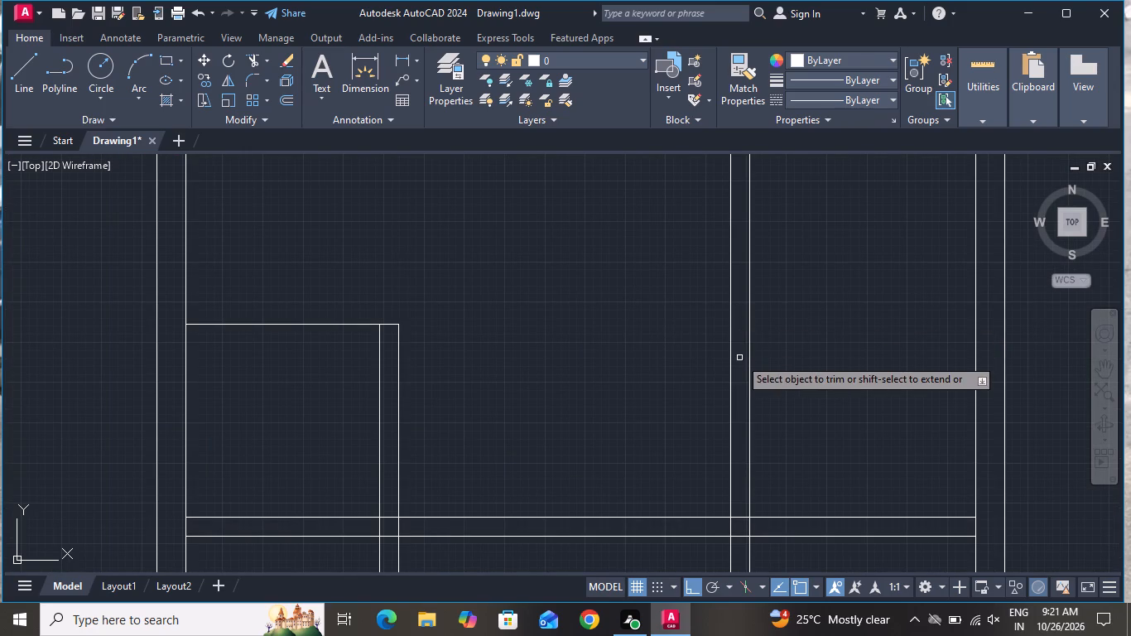
pyautogui.rightClick(582, 320)
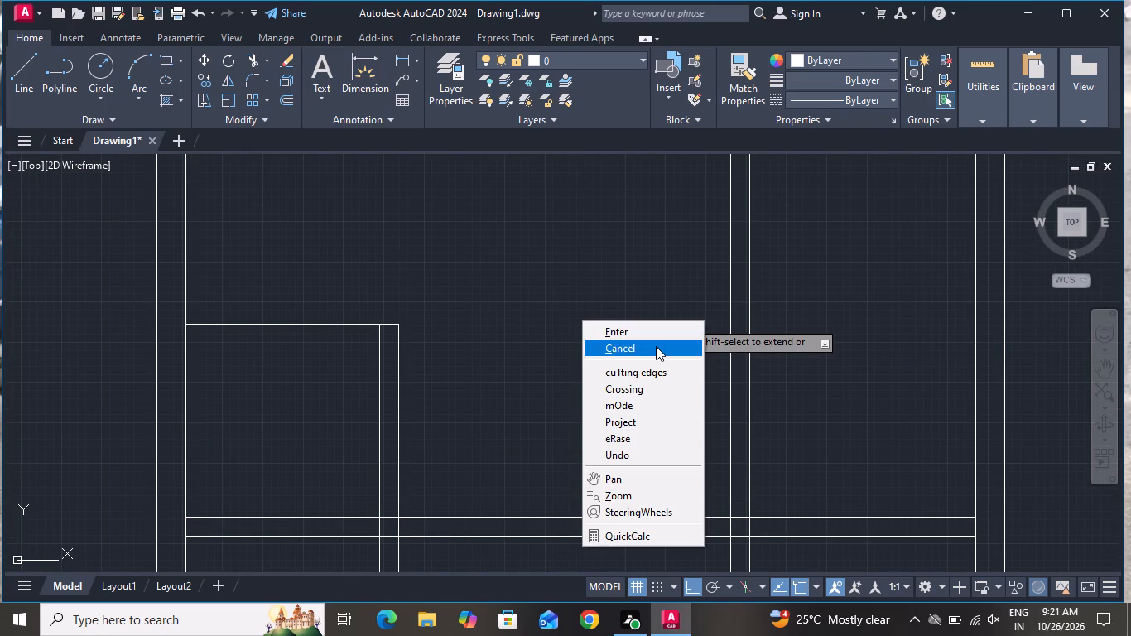
pyautogui.click(656, 346)
# Offset the short horizontal line at the new vertical wall's top 14'7" upward using the Through option.
pyautogui.press('o')
pyautogui.press('space')
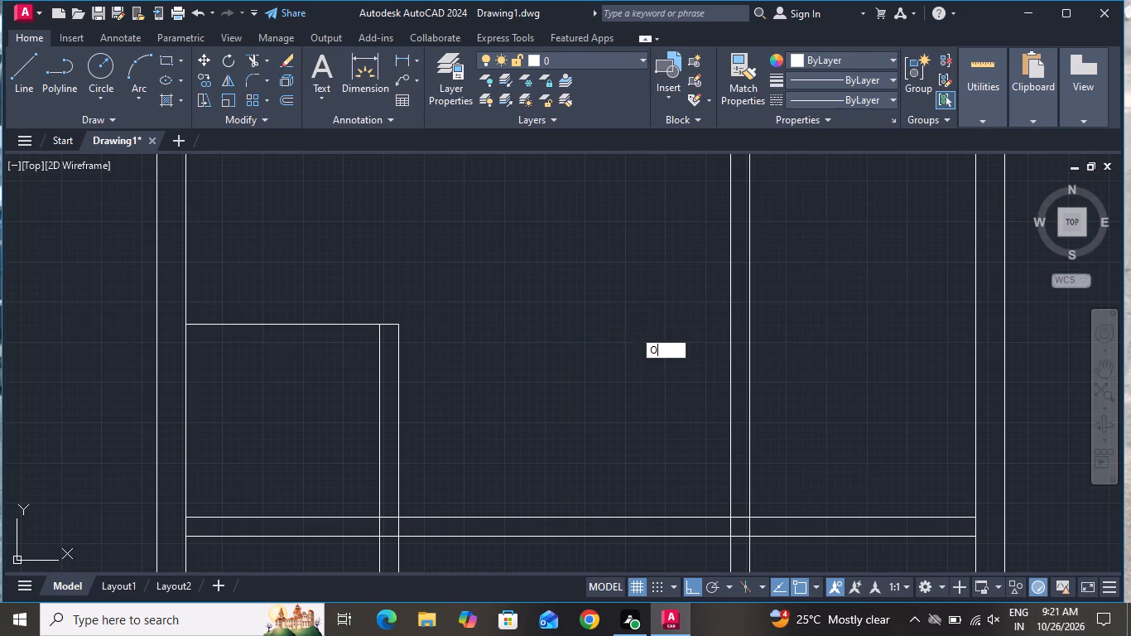
pyautogui.press('t')
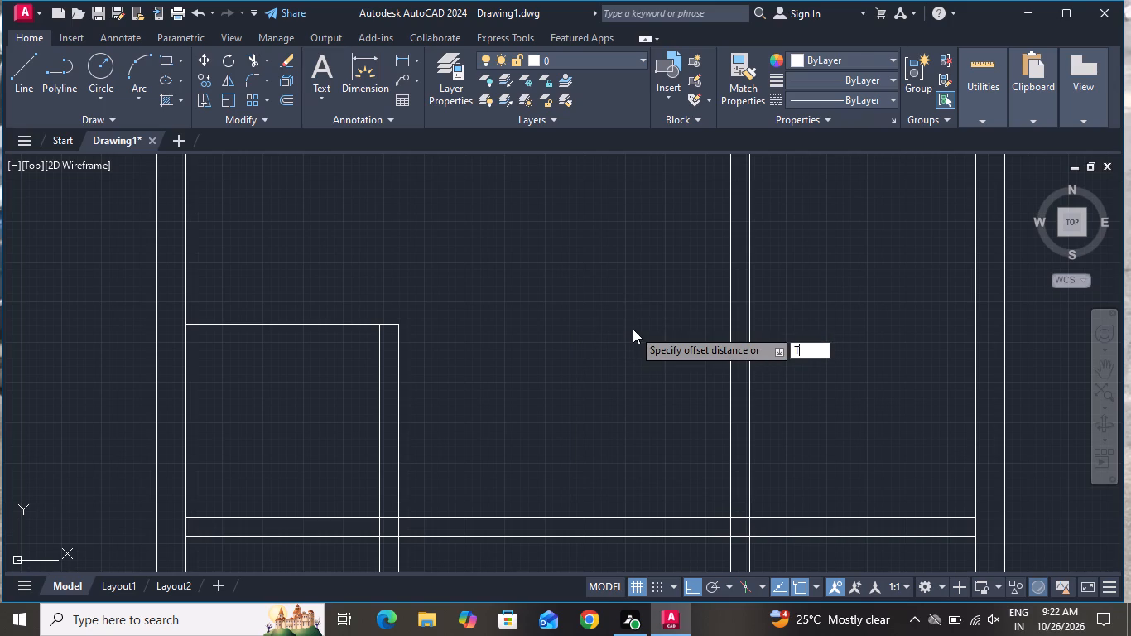
pyautogui.press('space')
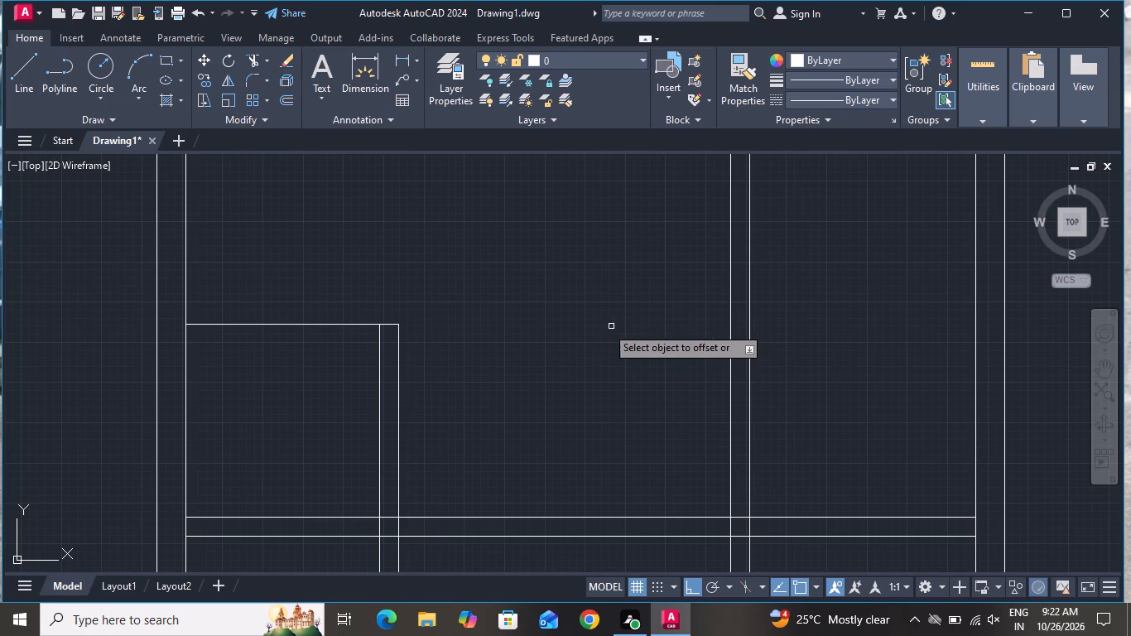
pyautogui.scroll(-1, 599, 325)
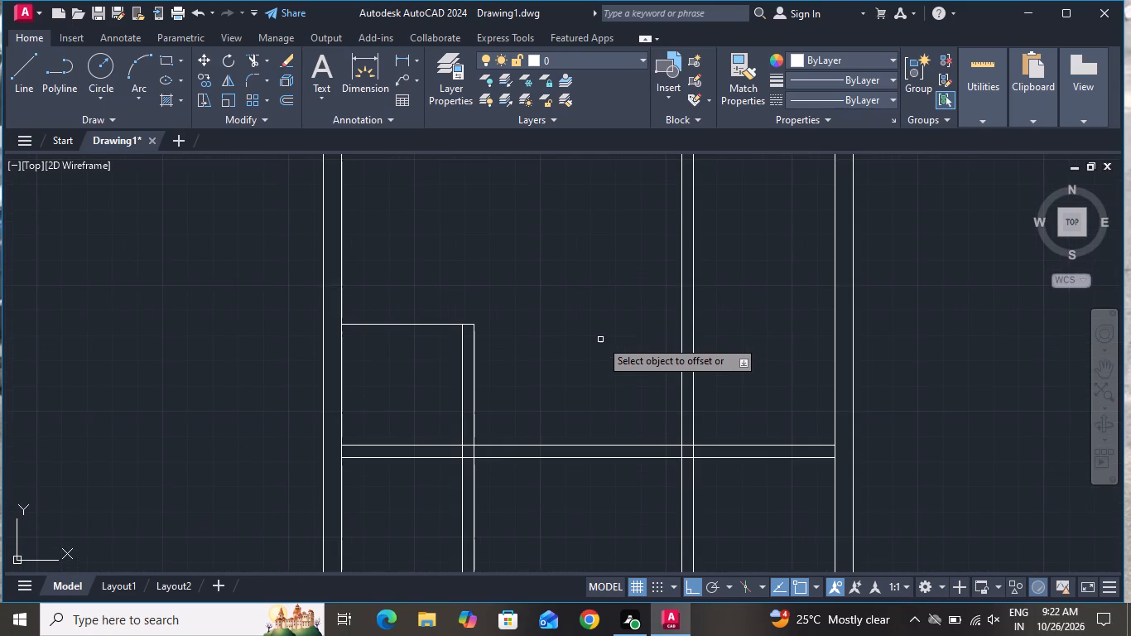
pyautogui.scroll(-1, 602, 347)
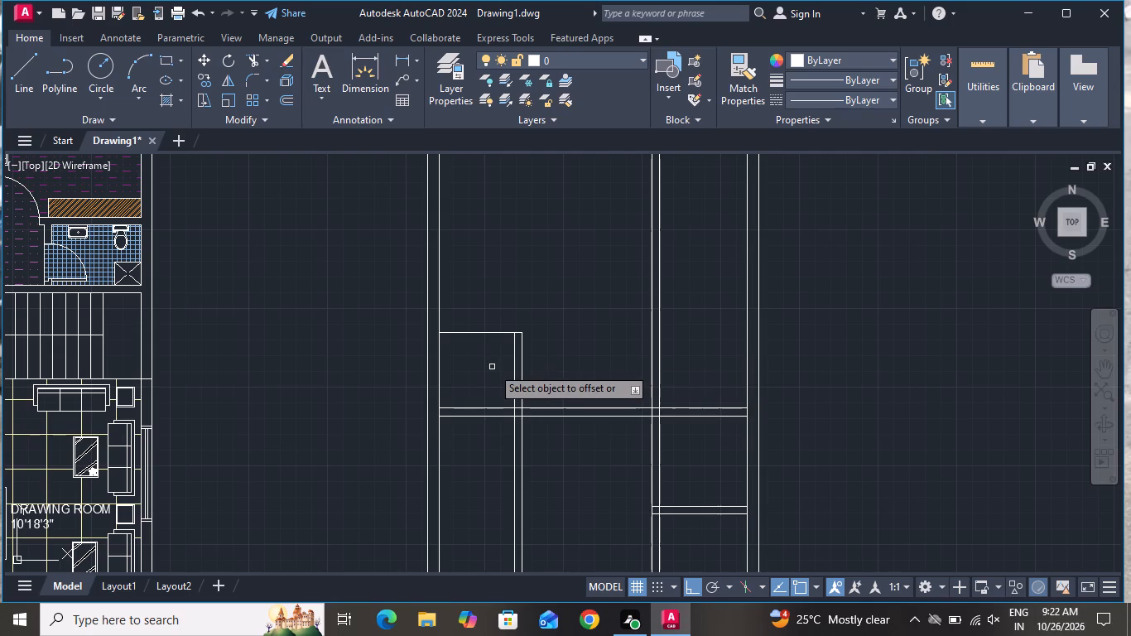
pyautogui.click(498, 331)
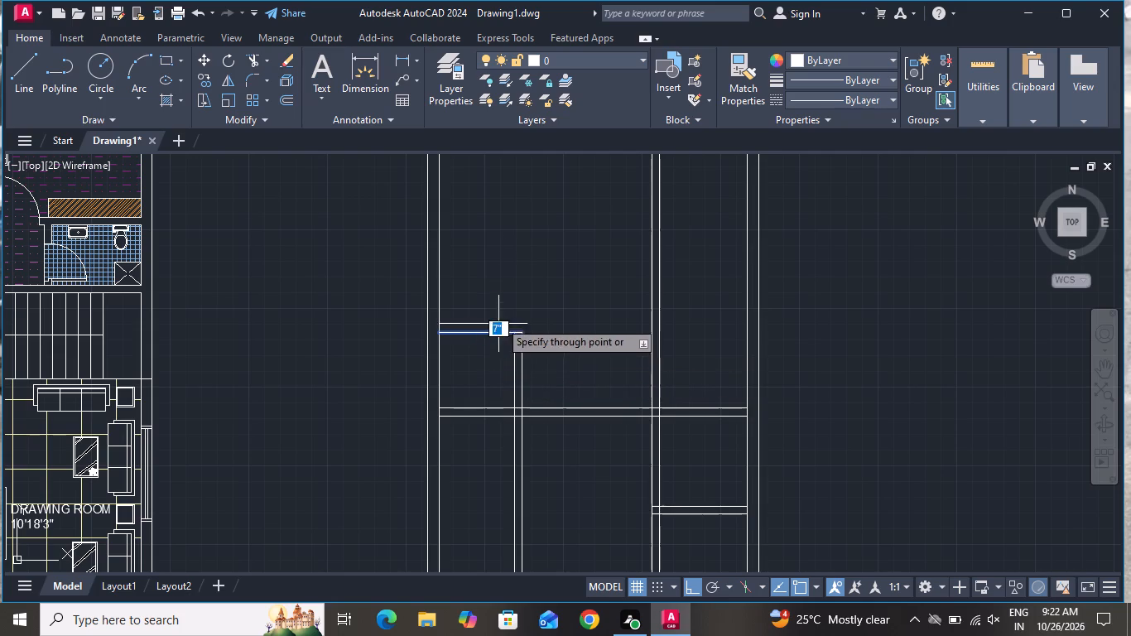
pyautogui.write("14'7")
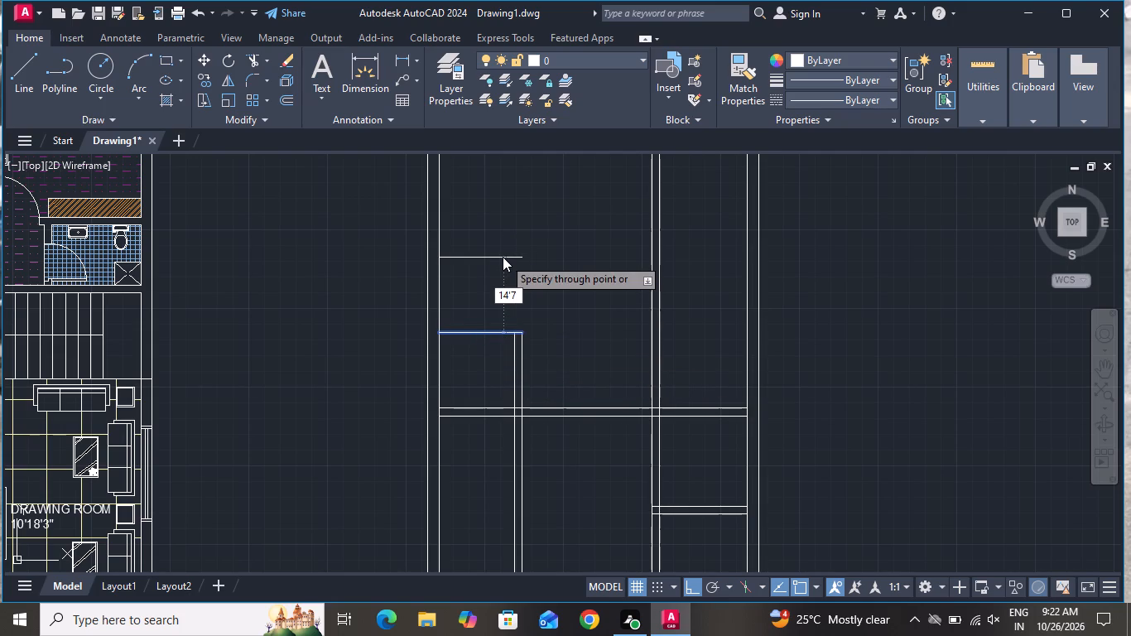
pyautogui.hotkey('shift', '"')
pyautogui.press('Return')
# Offset the newest short horizontal line 6" upward to form a wall, and end Offset.
pyautogui.scroll(-2, 503, 307)
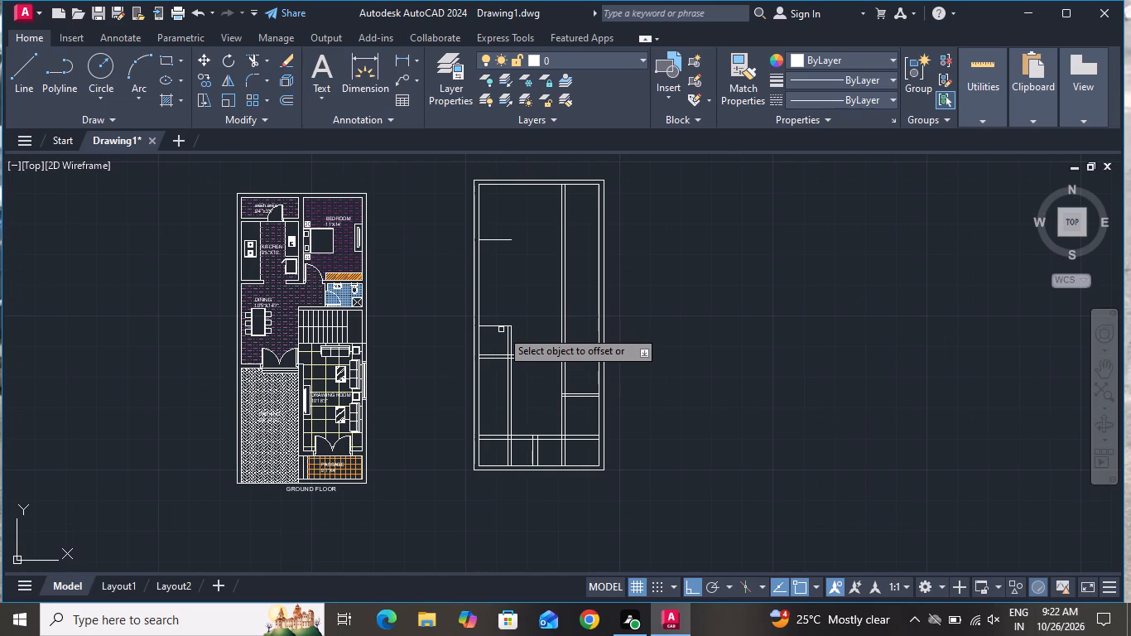
pyautogui.scroll(-1, 501, 346)
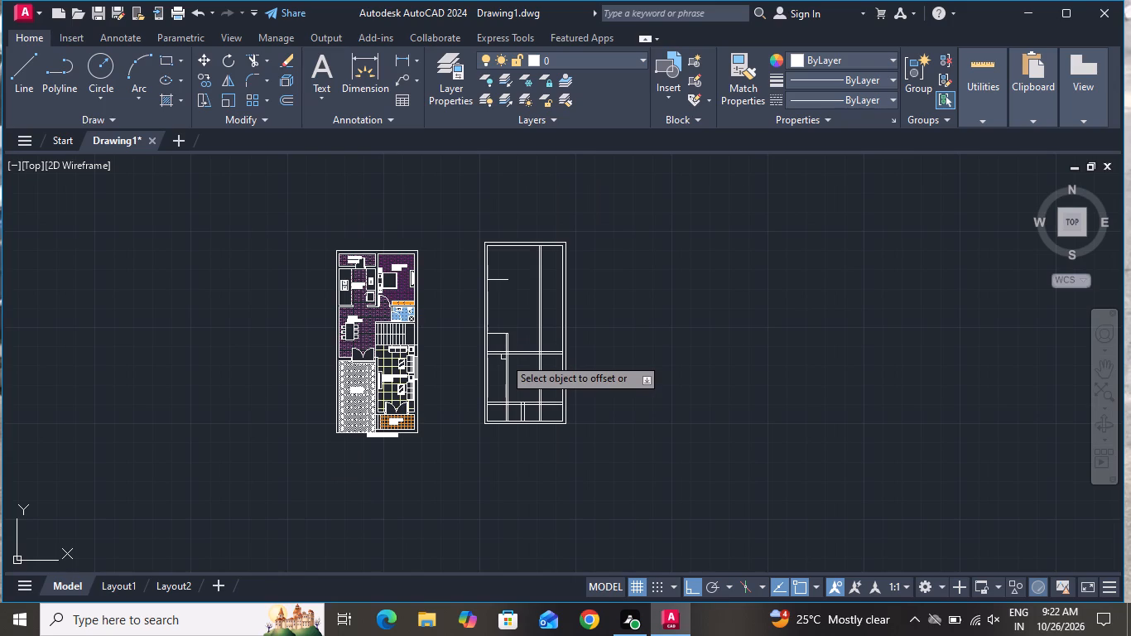
pyautogui.scroll(-1, 503, 357)
pyautogui.scroll(3, 502, 327)
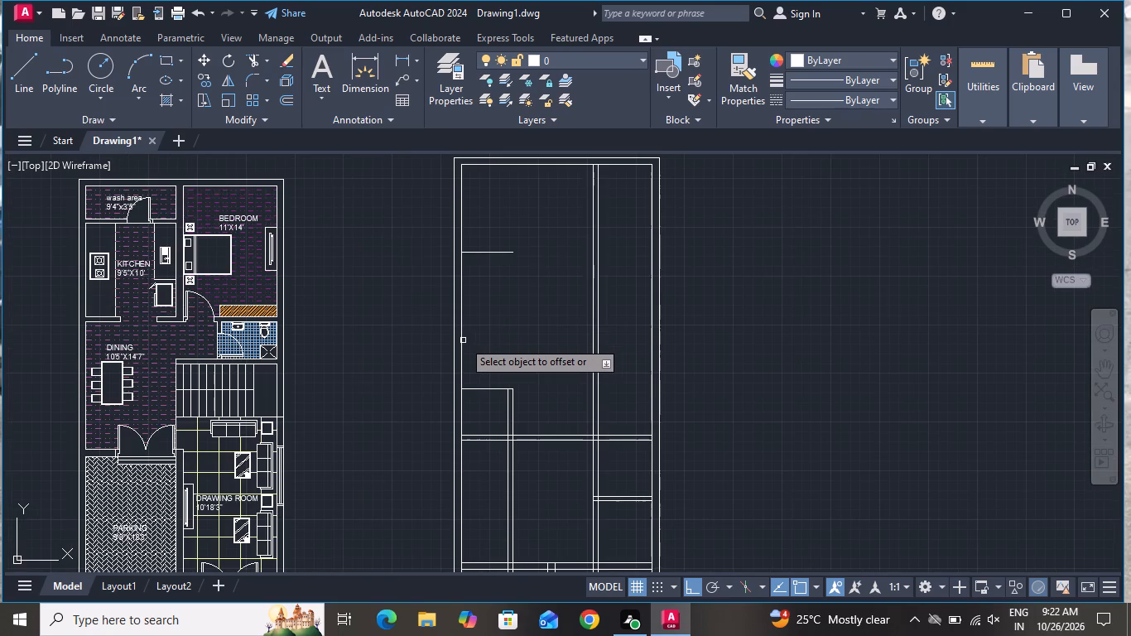
pyautogui.scroll(-1, 463, 344)
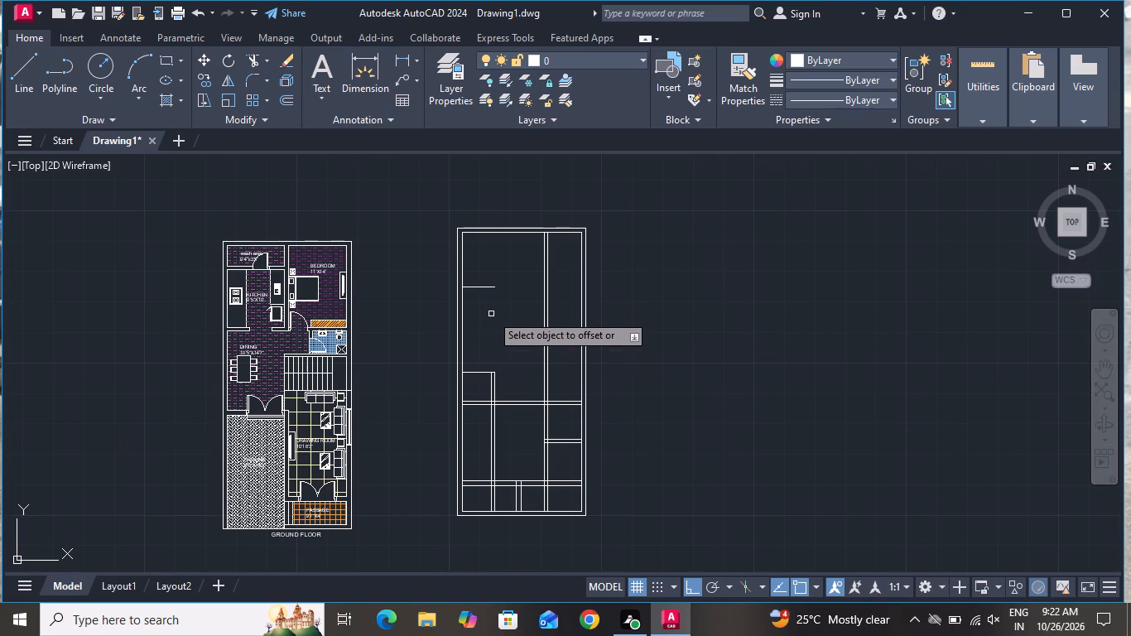
pyautogui.scroll(2, 469, 306)
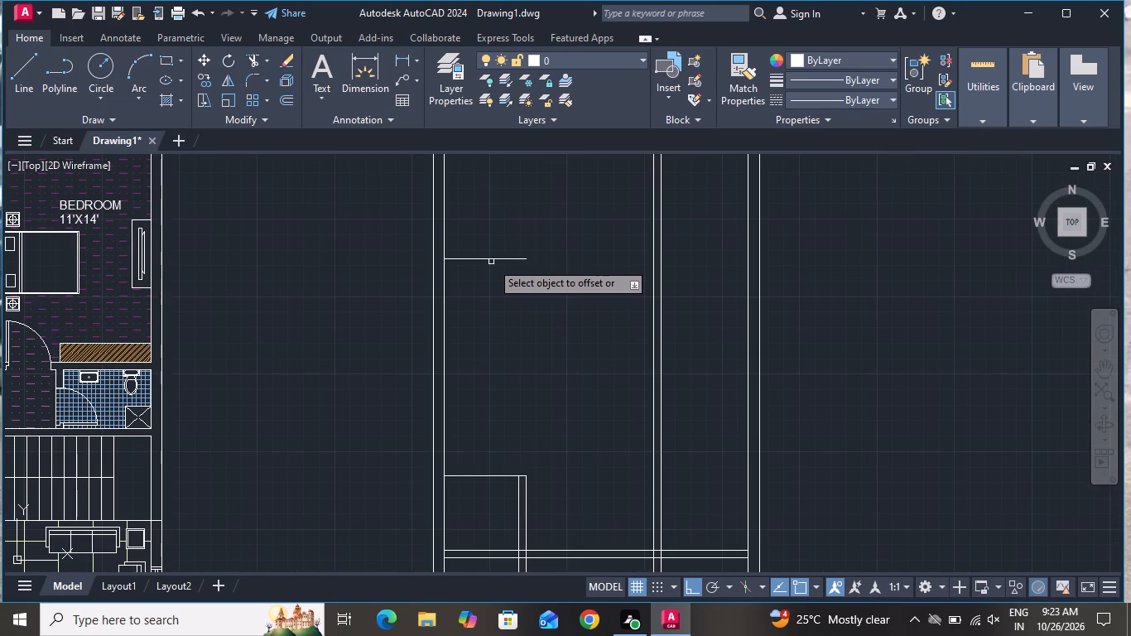
pyautogui.click(492, 261)
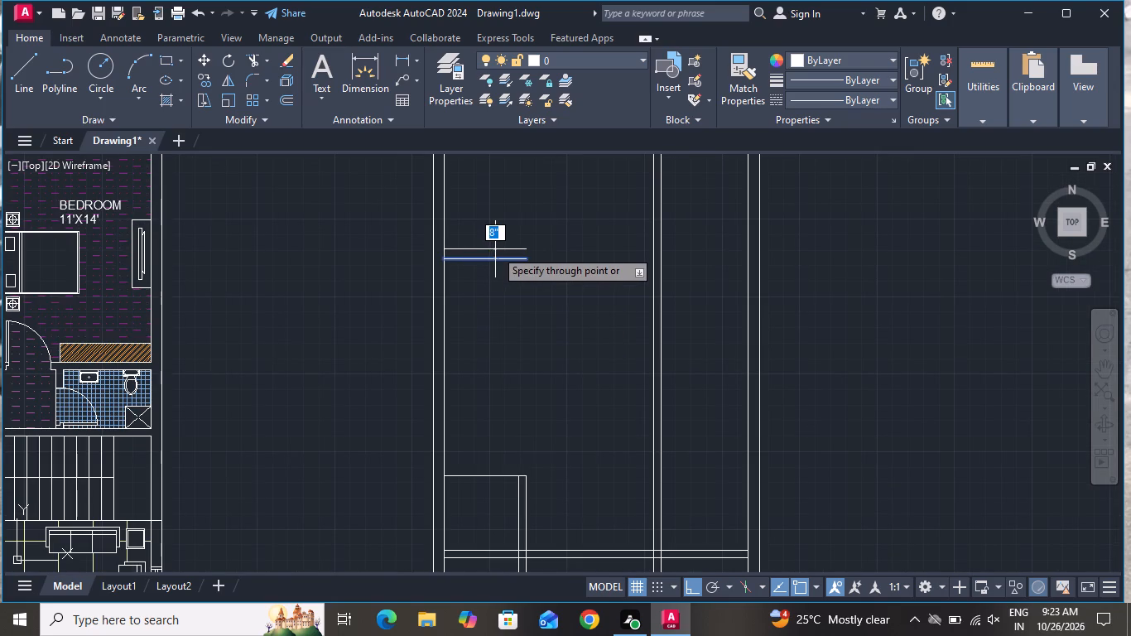
pyautogui.press('6')
pyautogui.hotkey('shift', '"')
pyautogui.press('Return')
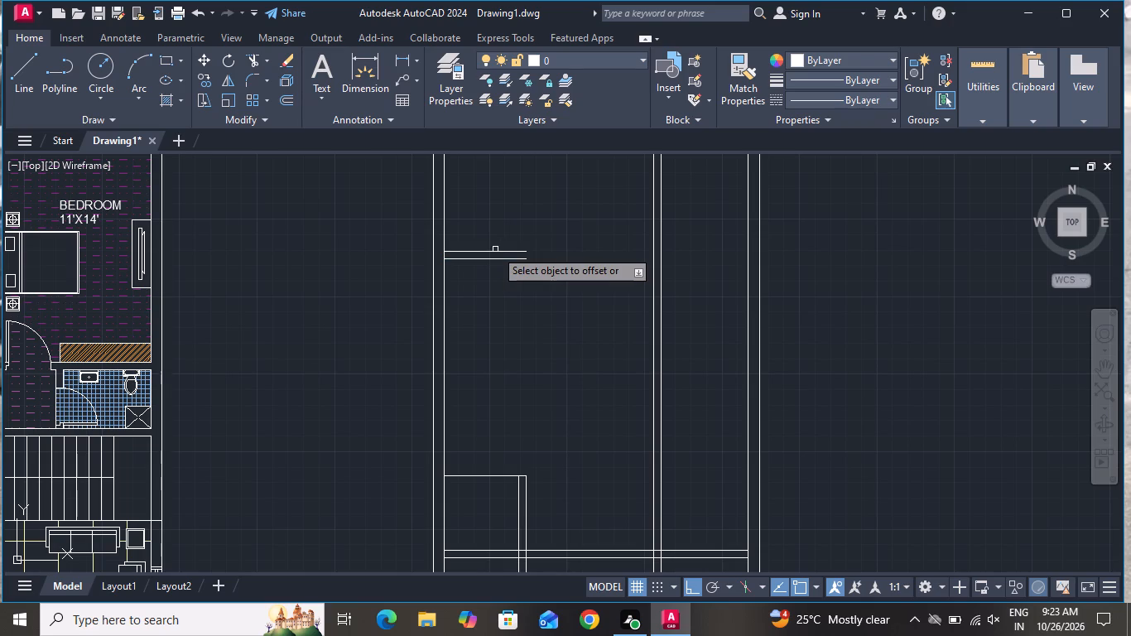
pyautogui.rightClick(493, 297)
pyautogui.click(519, 322)
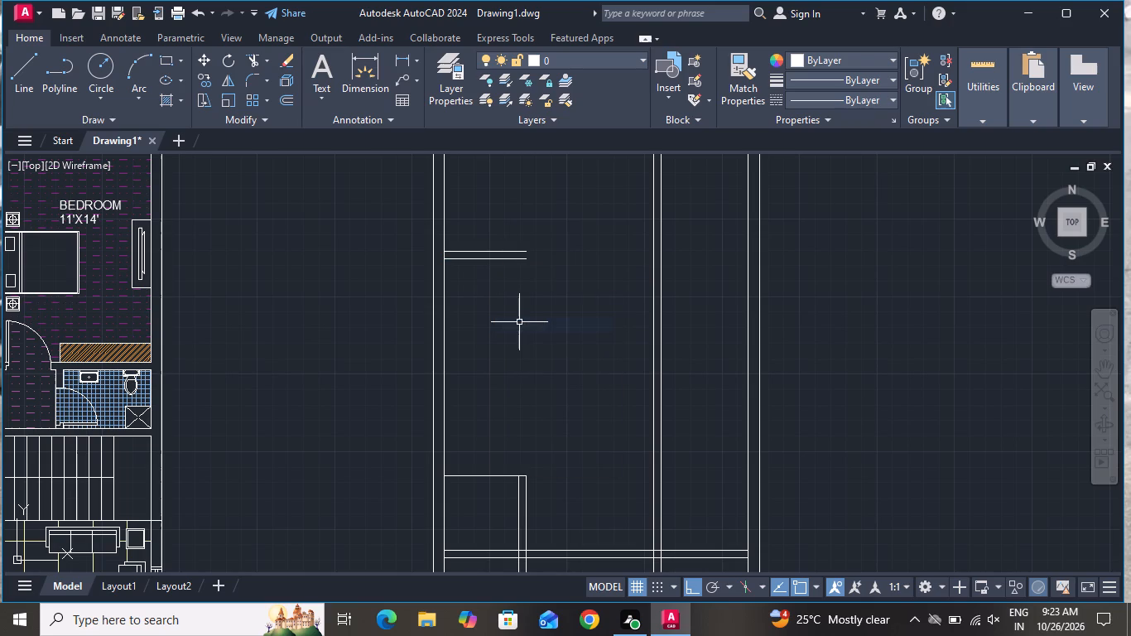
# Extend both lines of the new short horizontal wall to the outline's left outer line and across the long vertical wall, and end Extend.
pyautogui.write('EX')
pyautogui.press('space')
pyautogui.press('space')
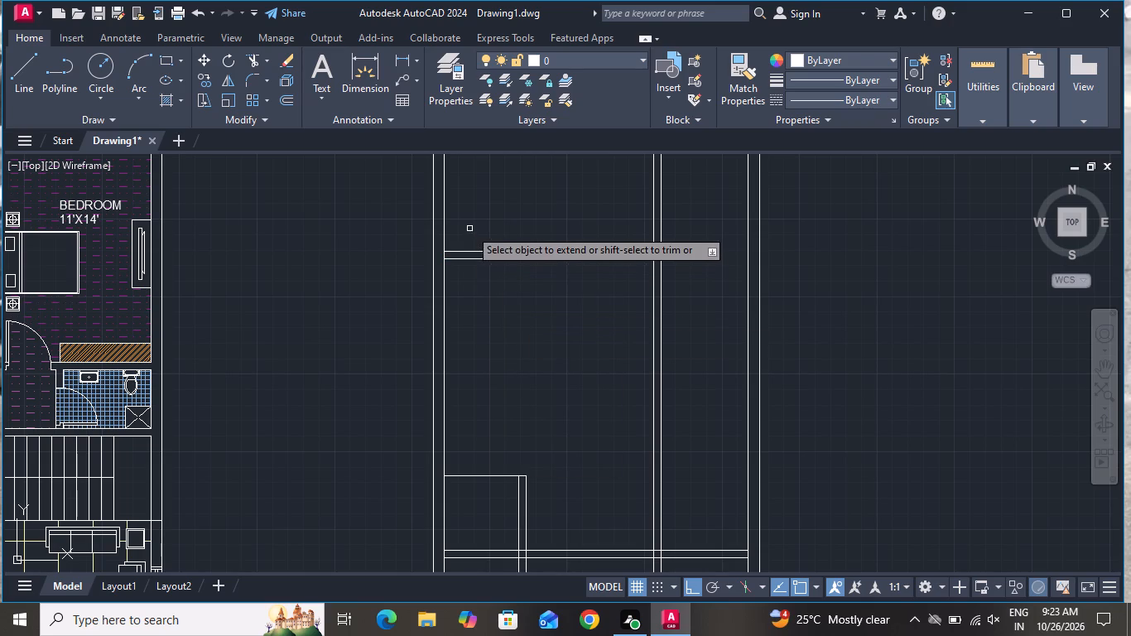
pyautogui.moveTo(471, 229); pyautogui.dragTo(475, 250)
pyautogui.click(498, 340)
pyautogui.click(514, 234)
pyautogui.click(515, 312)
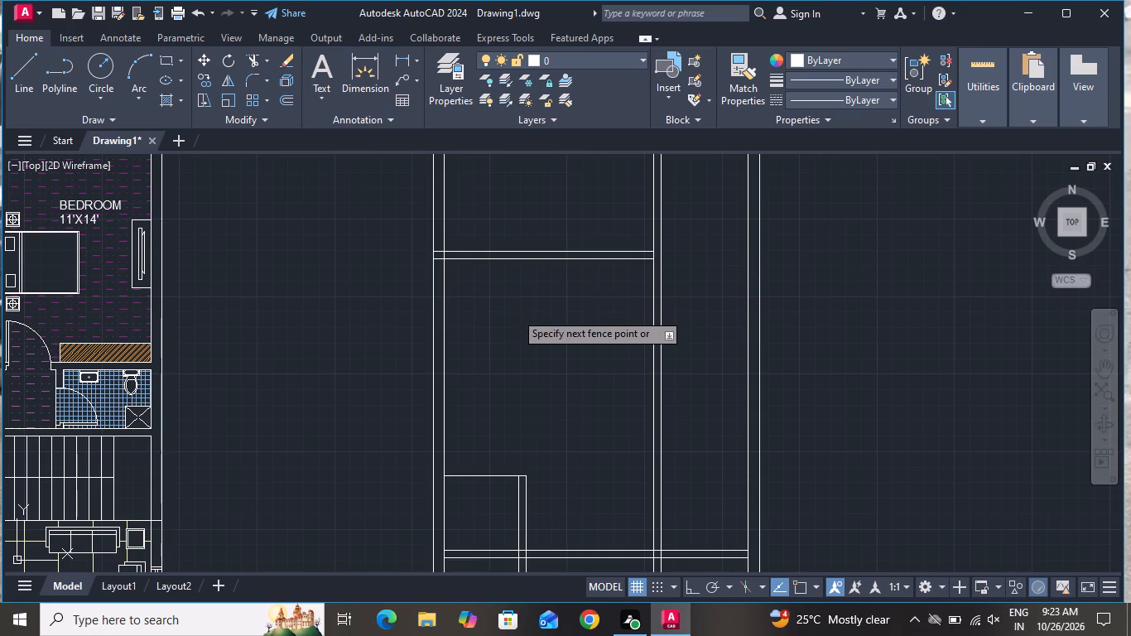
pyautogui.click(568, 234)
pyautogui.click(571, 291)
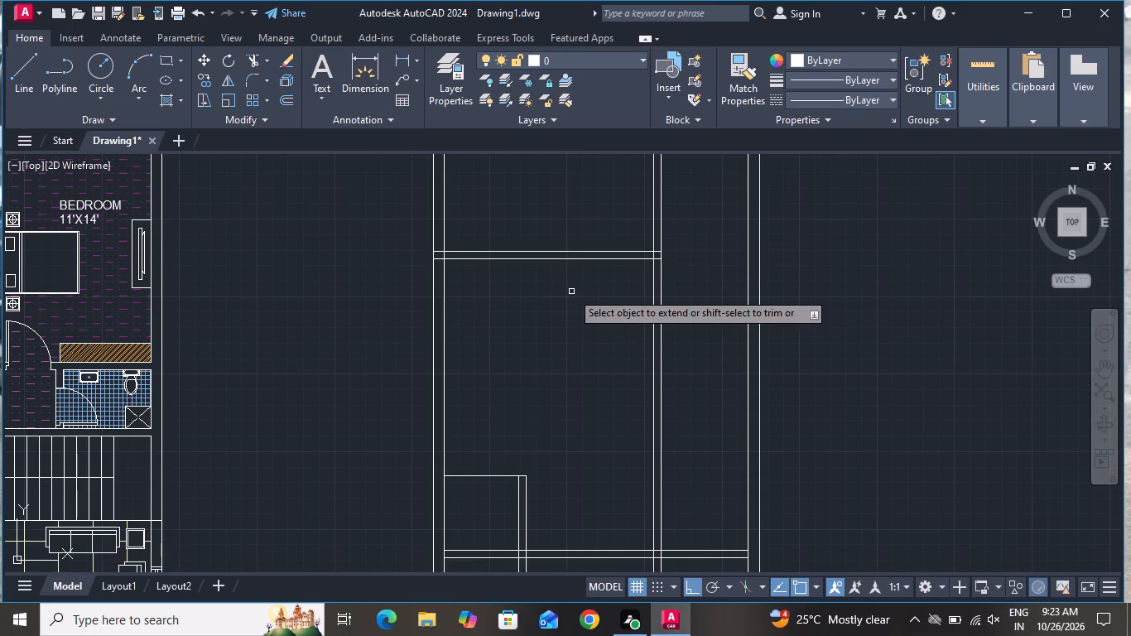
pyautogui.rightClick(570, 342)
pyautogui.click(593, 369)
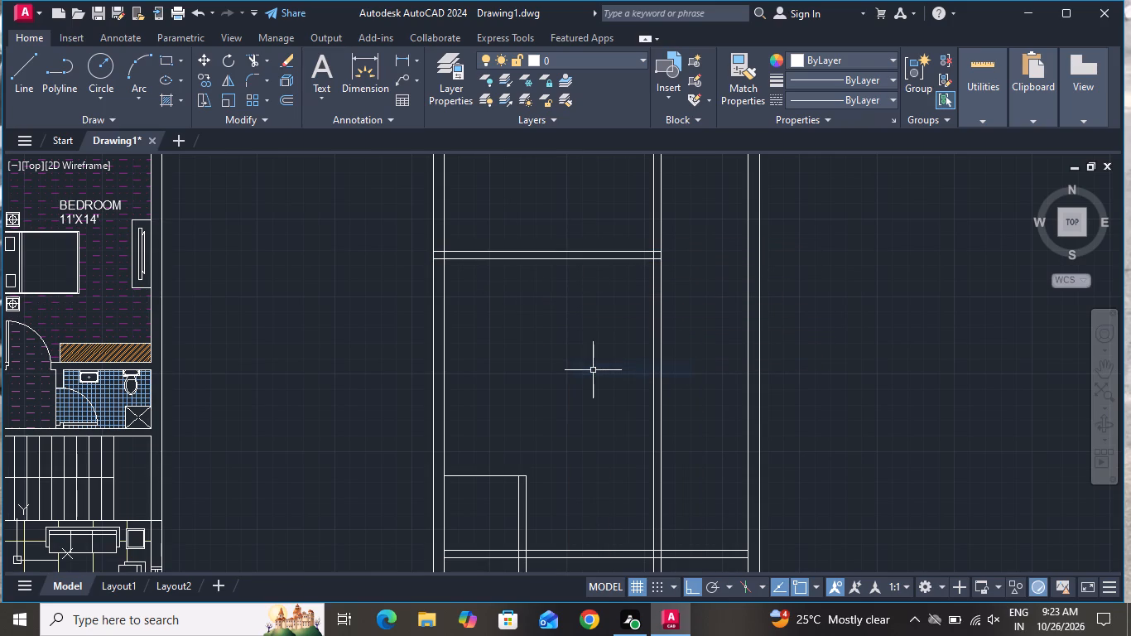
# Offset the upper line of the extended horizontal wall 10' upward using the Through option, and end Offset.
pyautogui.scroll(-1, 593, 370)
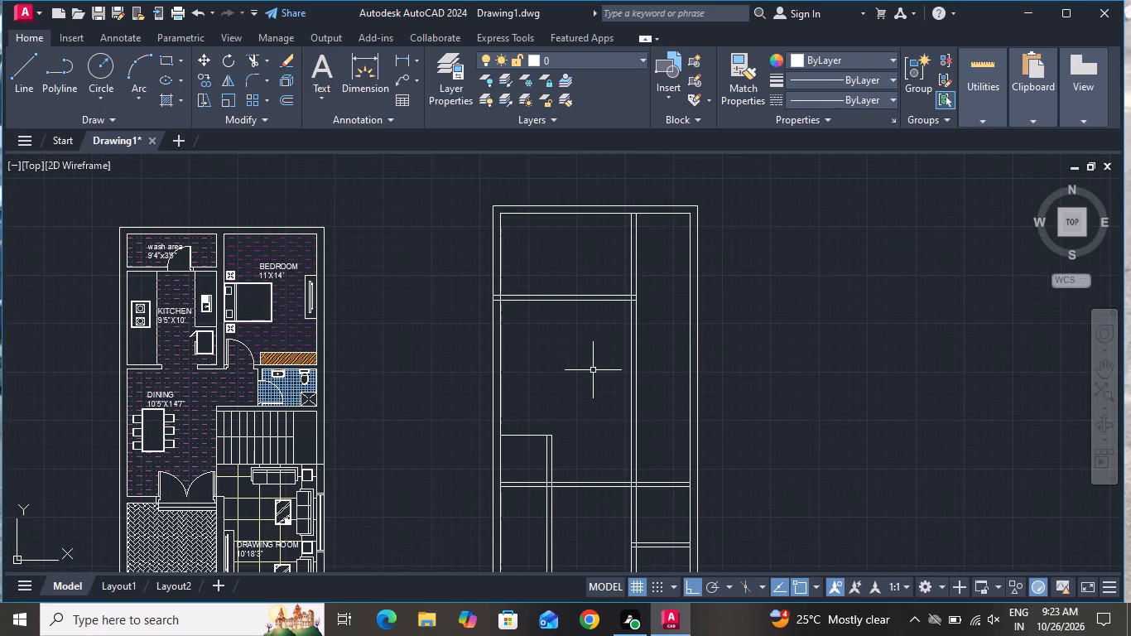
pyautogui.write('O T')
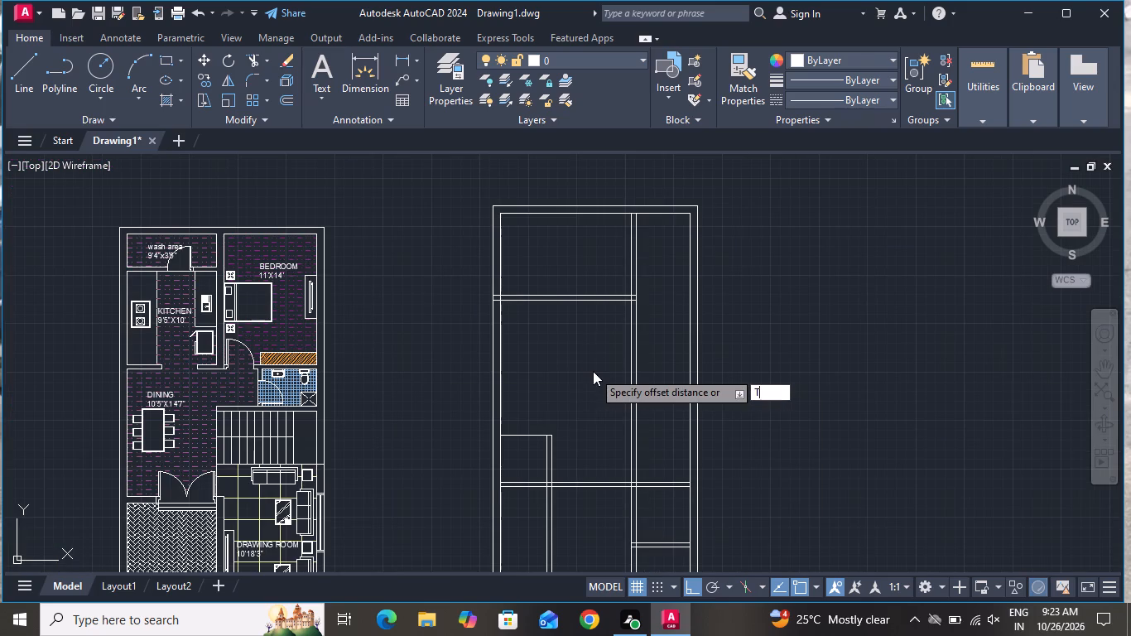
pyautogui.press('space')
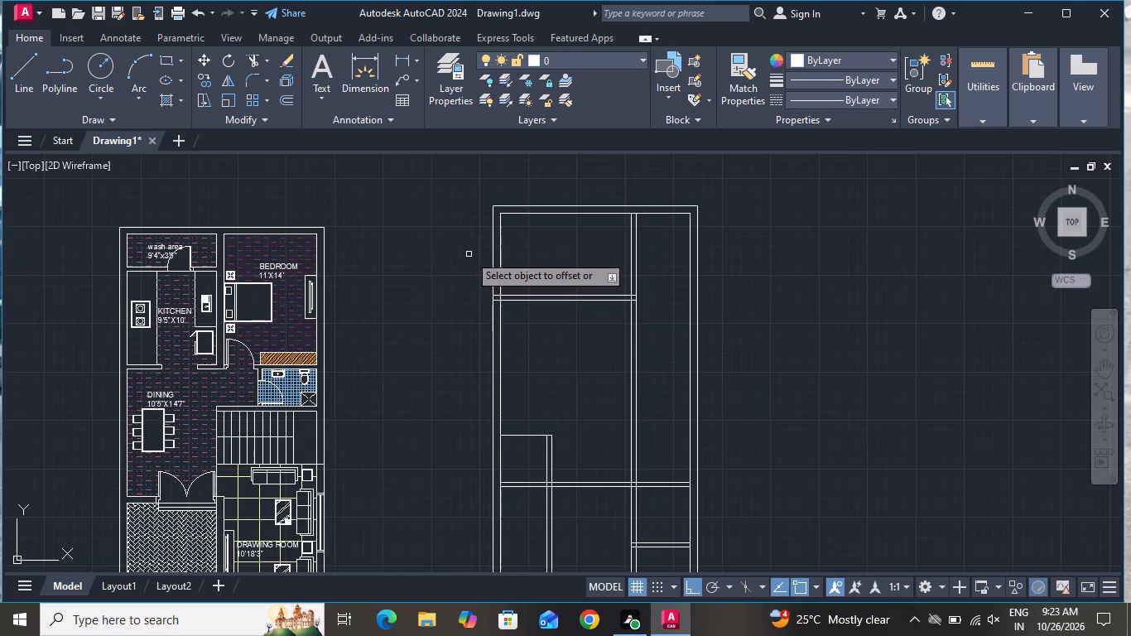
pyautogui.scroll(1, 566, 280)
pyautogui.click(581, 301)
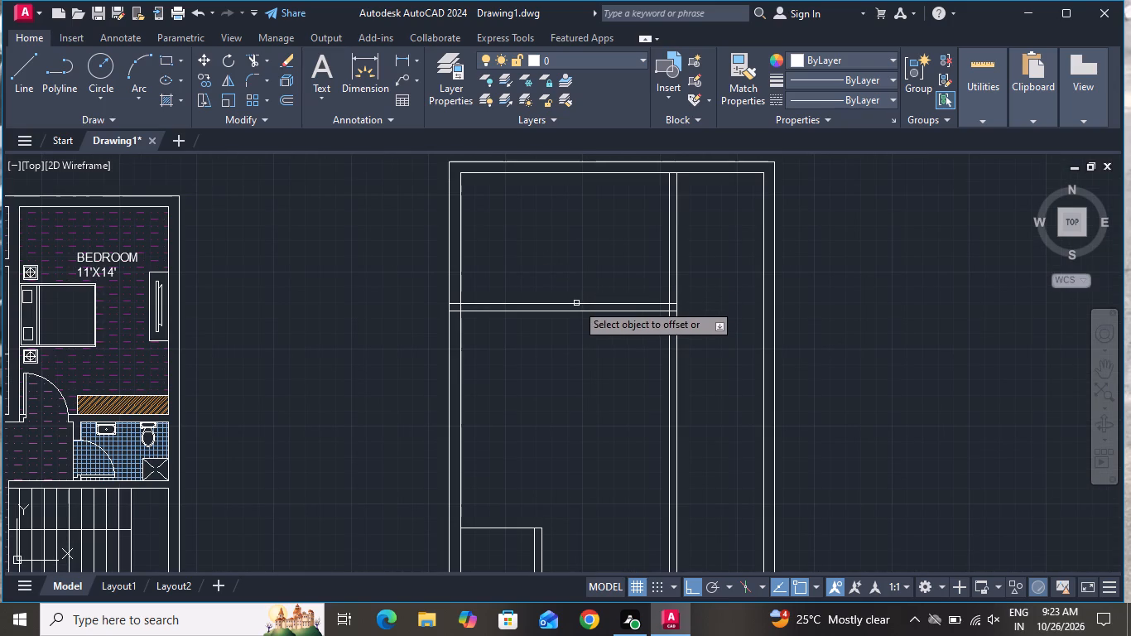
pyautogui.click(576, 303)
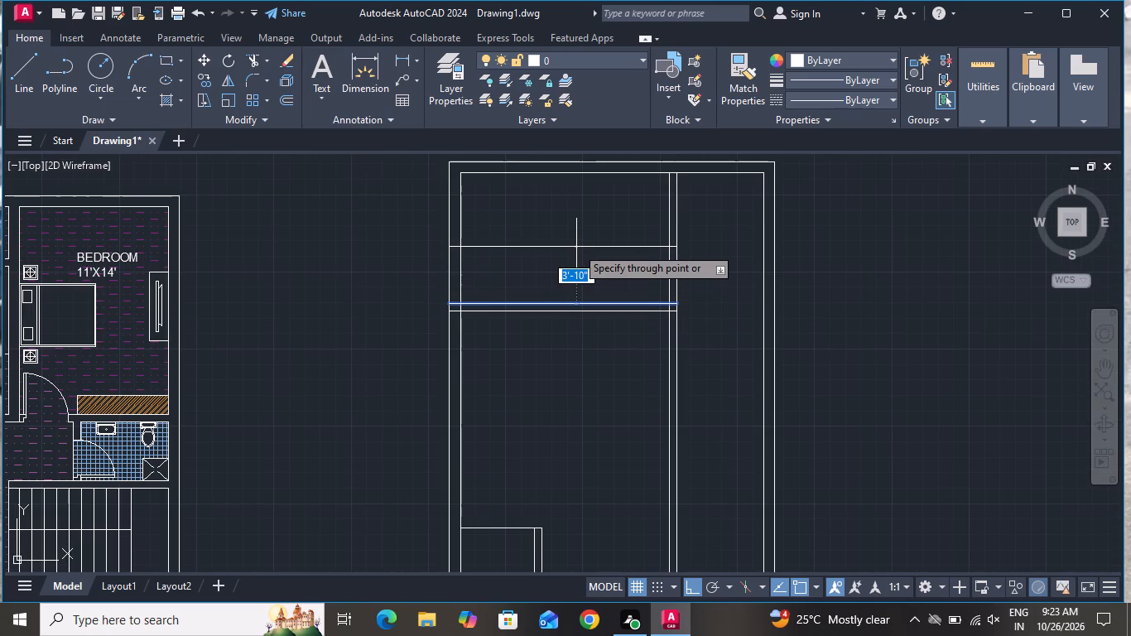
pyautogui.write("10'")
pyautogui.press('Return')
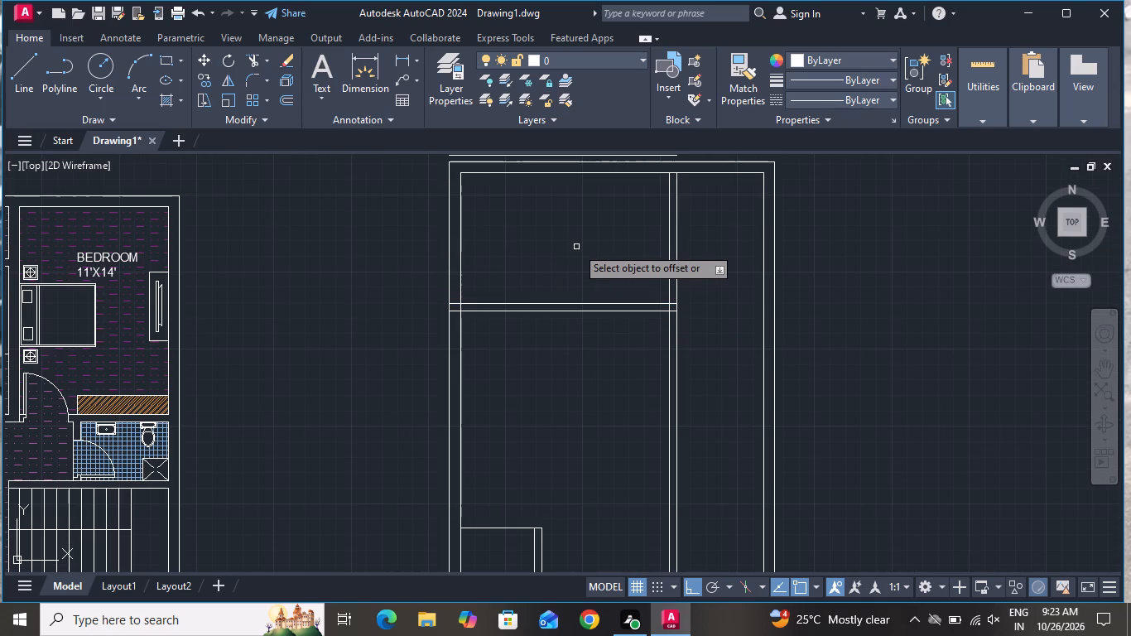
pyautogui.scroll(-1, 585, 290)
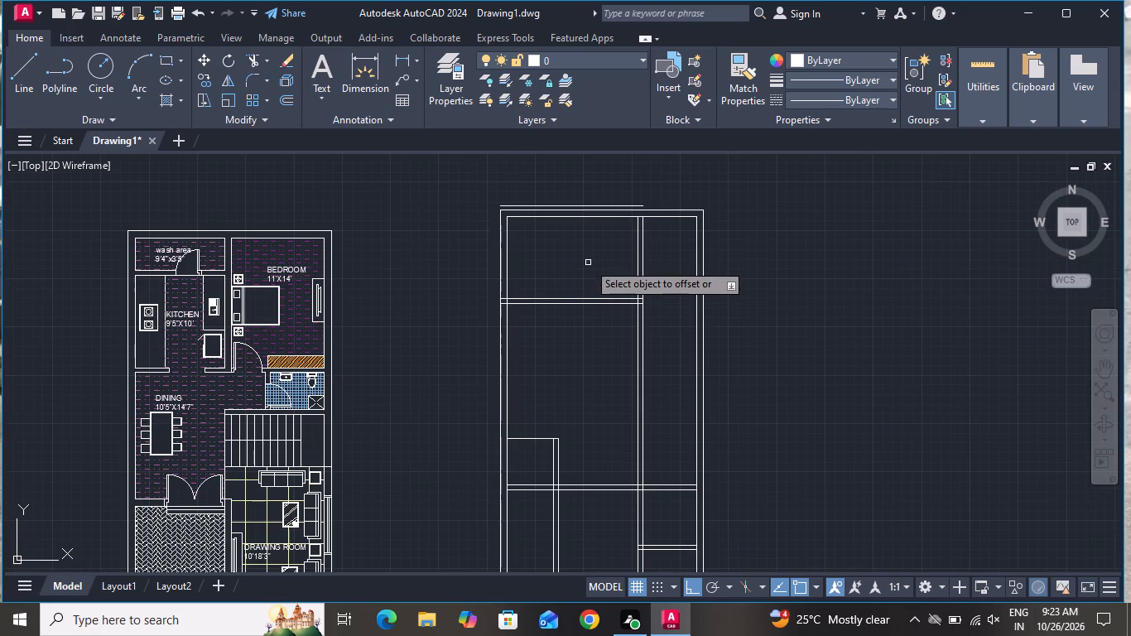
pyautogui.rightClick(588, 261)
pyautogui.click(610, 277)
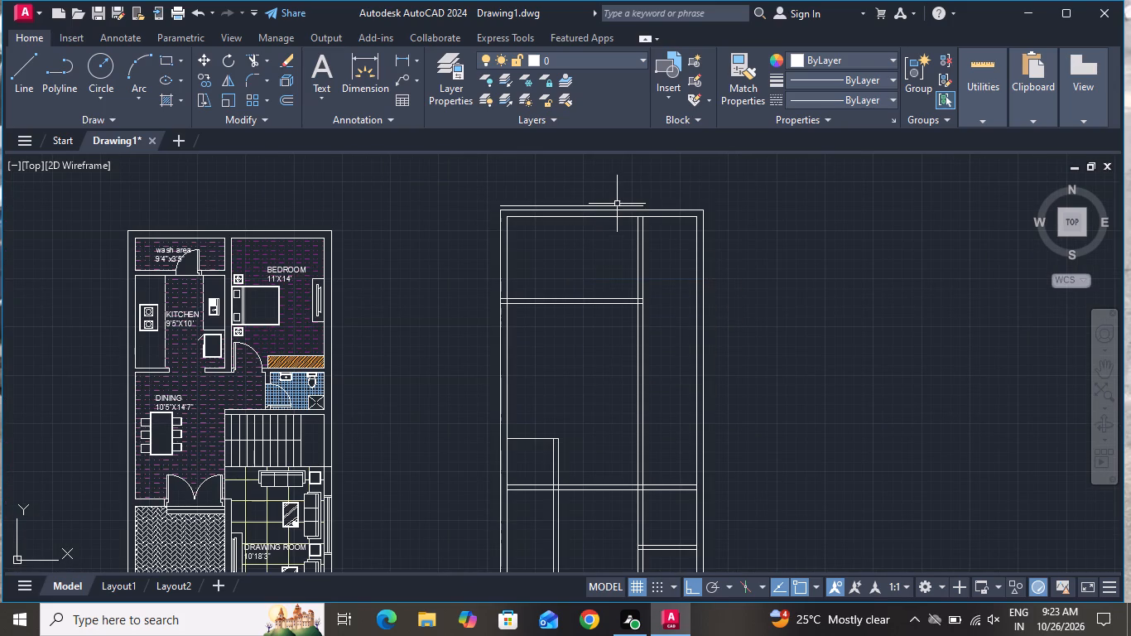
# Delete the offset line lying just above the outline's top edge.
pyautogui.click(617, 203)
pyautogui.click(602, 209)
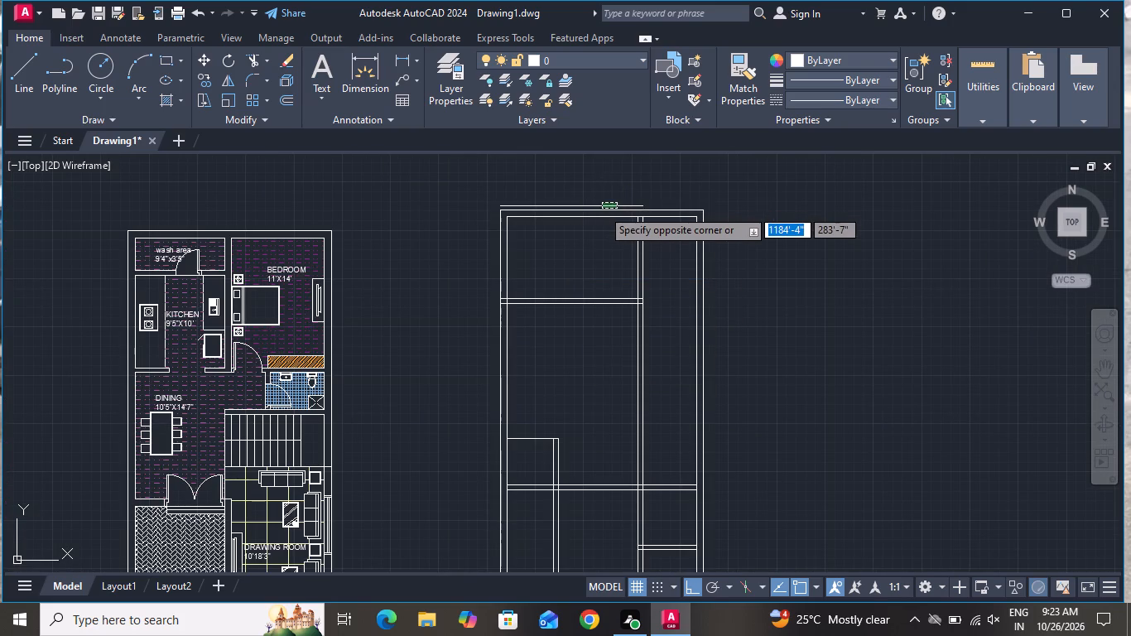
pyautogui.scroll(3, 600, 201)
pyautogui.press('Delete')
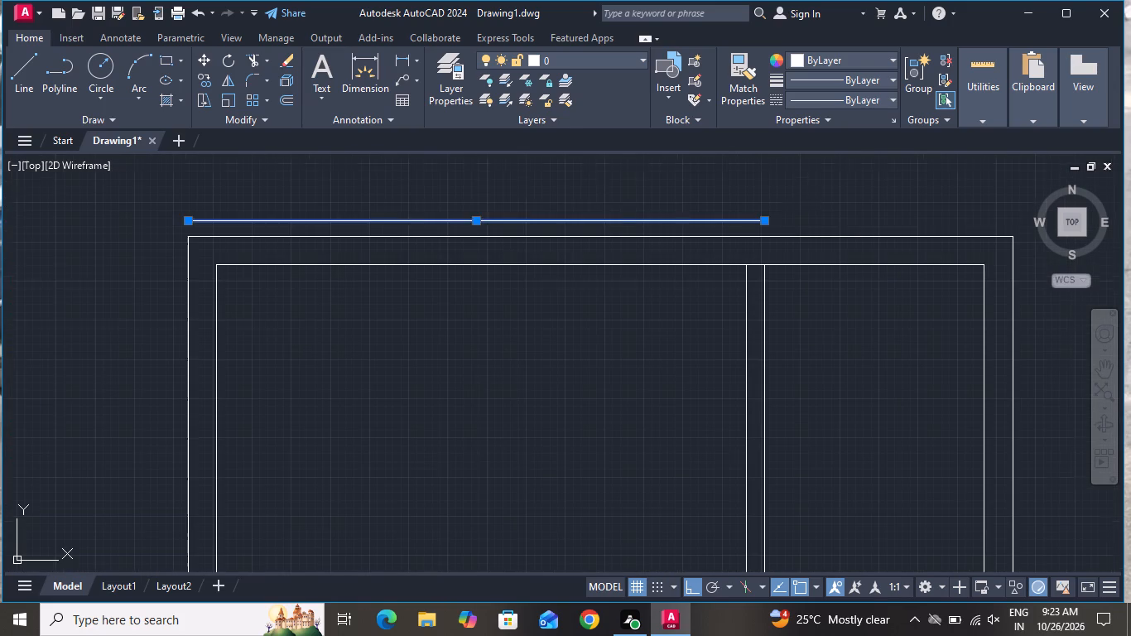
# Delete both lines of the extended horizontal wall in the upper part of the new plan.
pyautogui.scroll(-3, 634, 218)
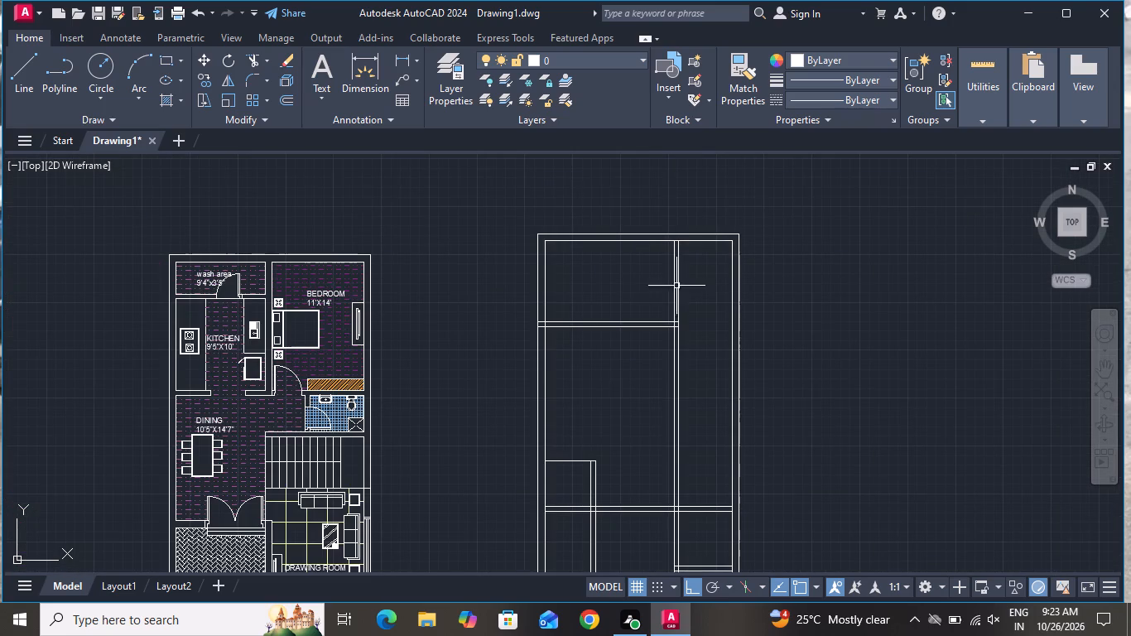
pyautogui.click(622, 311)
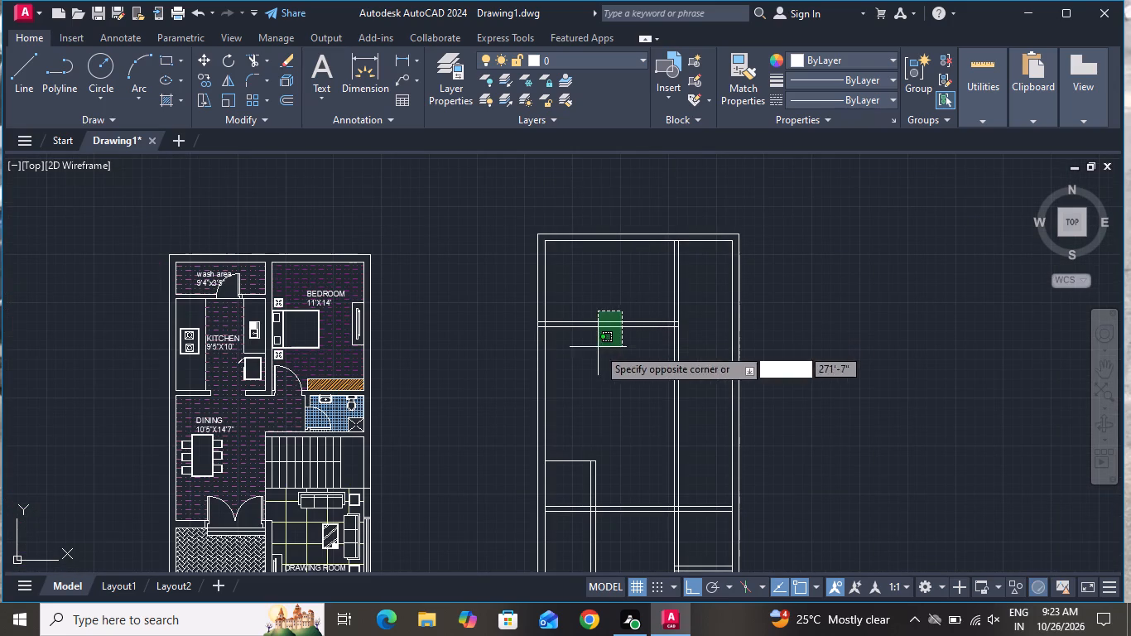
pyautogui.click(598, 349)
pyautogui.press('Delete')
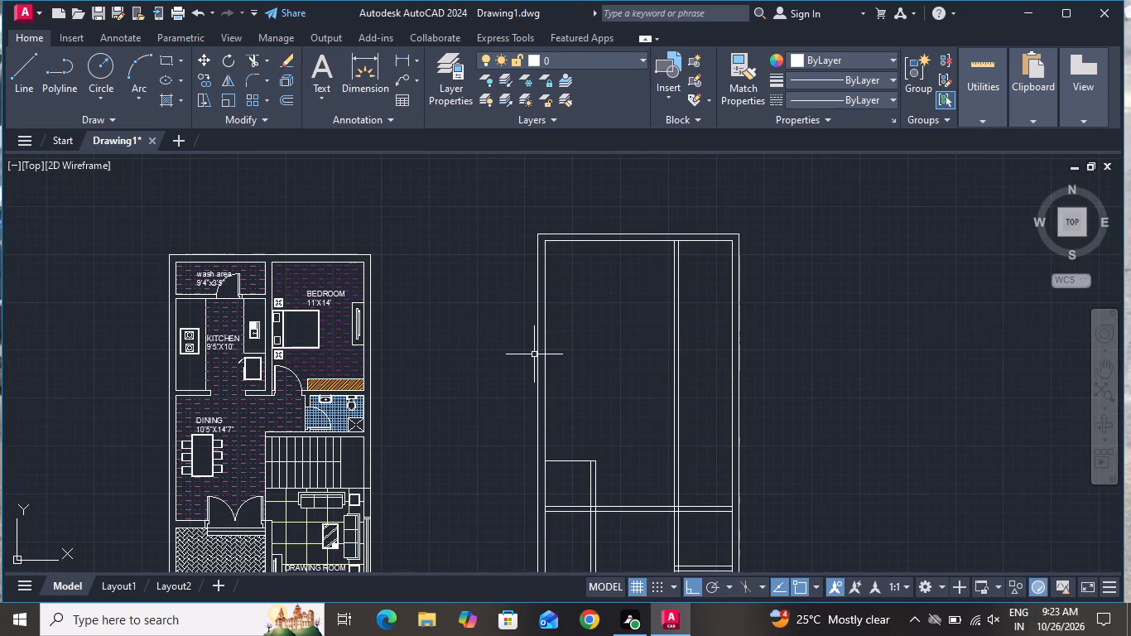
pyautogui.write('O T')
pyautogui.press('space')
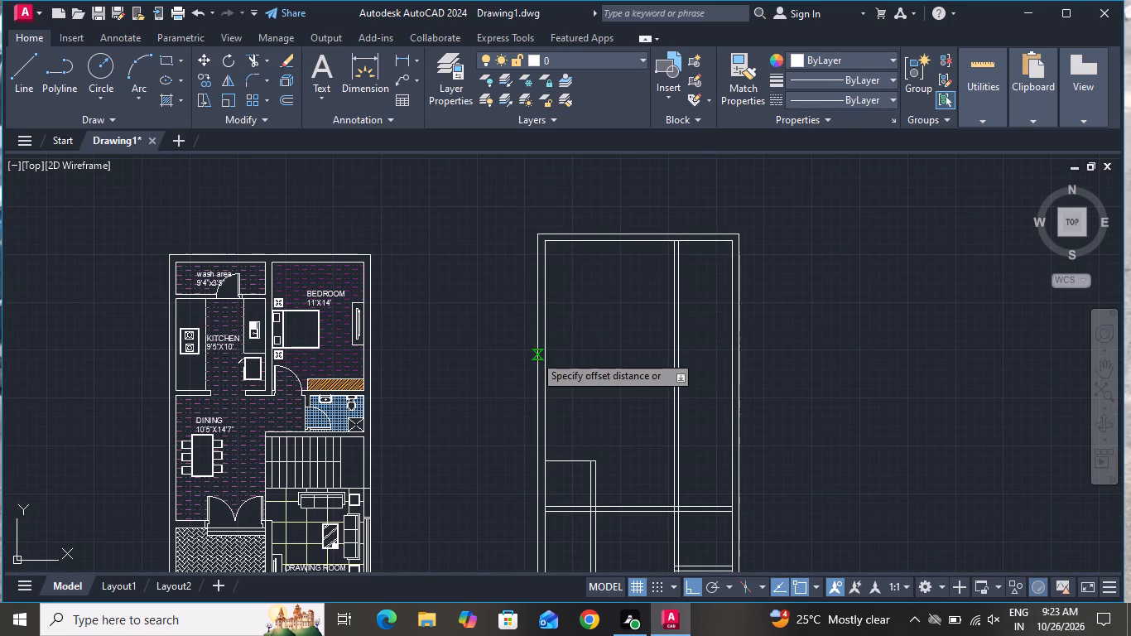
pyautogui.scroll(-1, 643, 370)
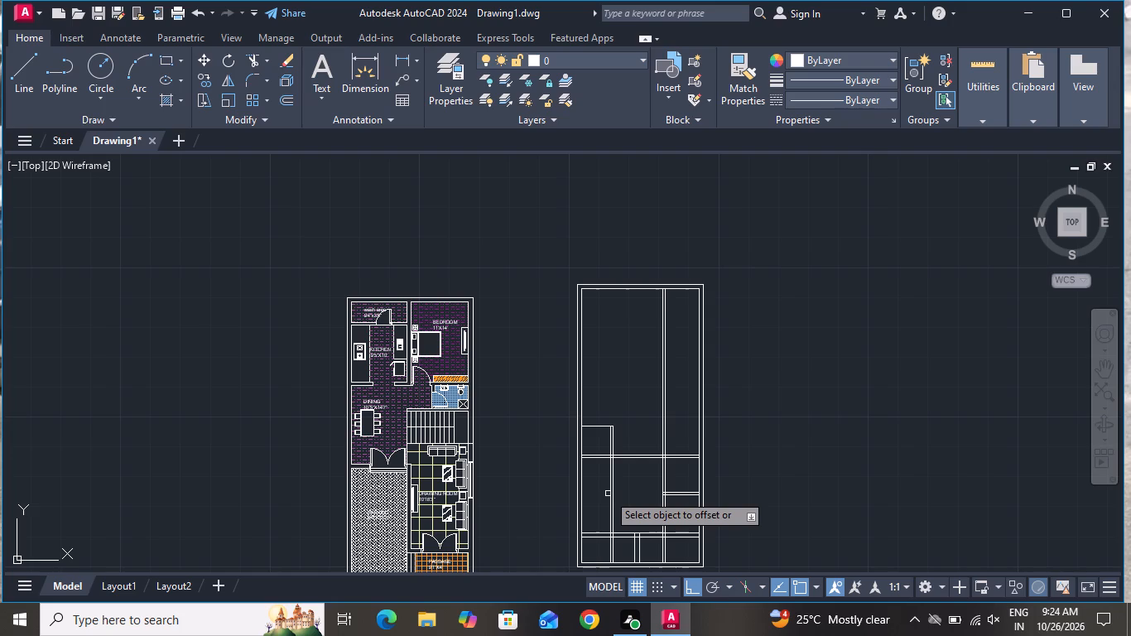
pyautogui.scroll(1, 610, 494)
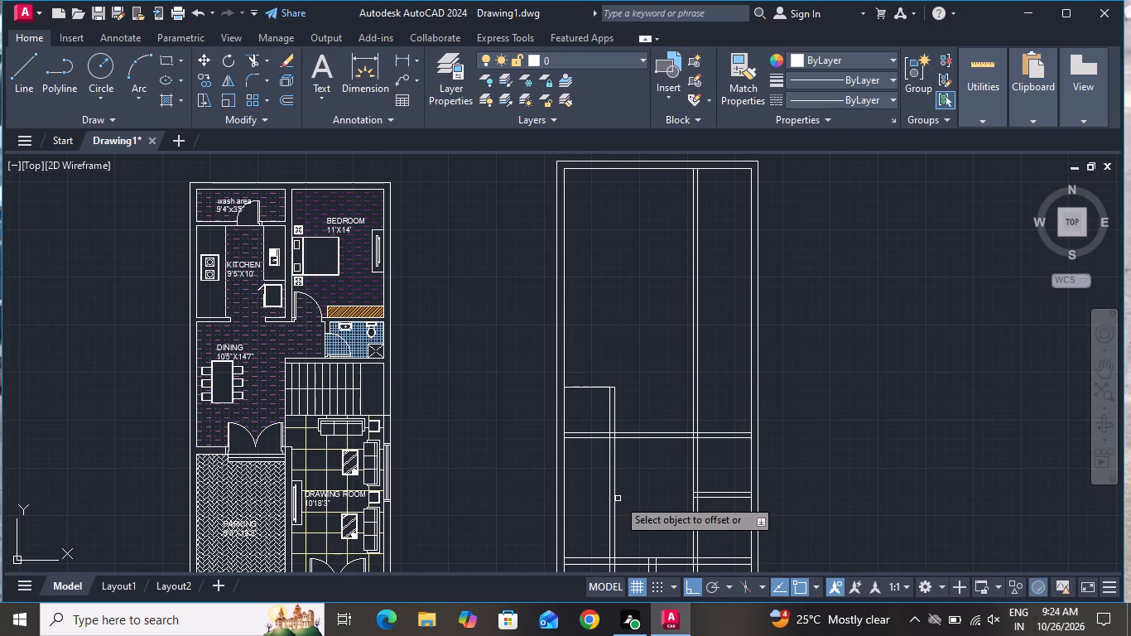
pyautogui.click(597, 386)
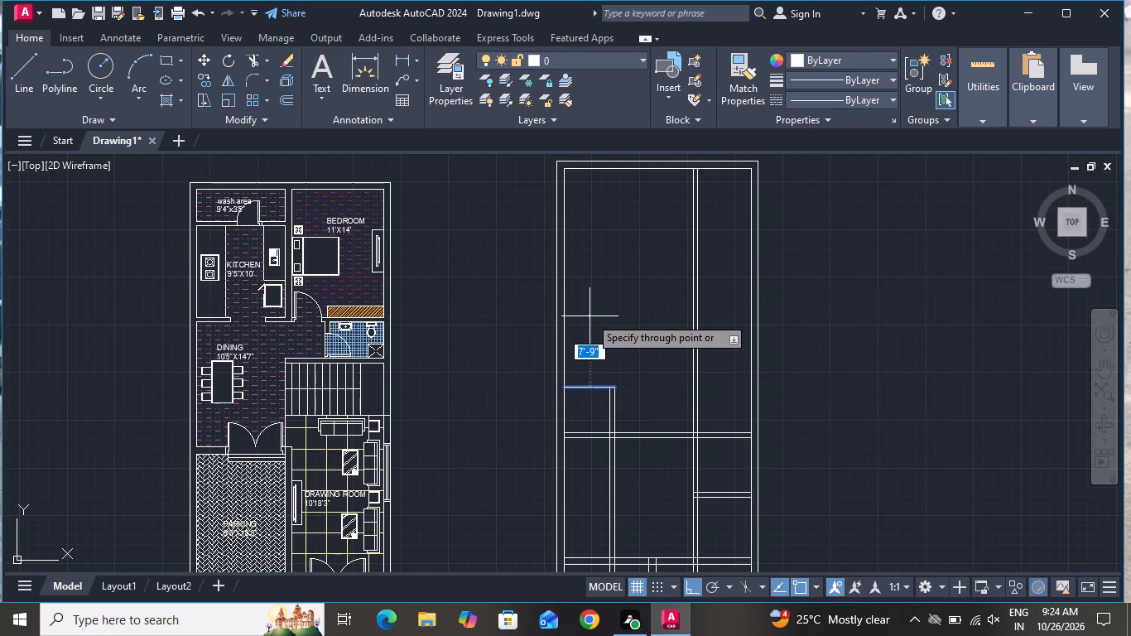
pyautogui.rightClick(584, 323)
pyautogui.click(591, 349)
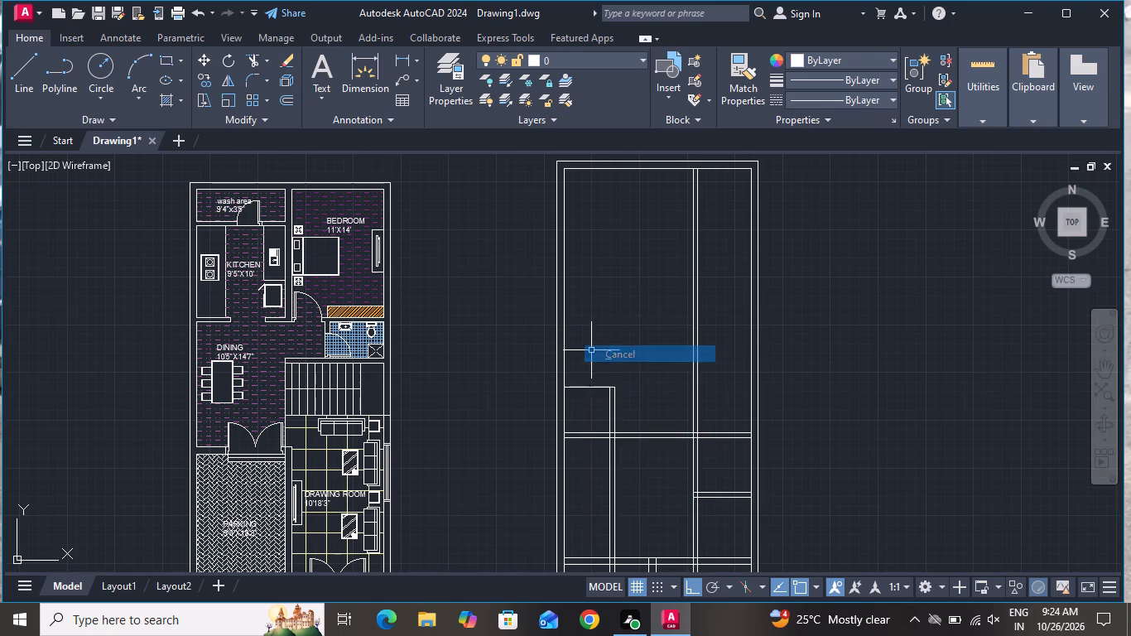
# Offset the outline's top inner line 9' downward using the Through option.
pyautogui.write('O T')
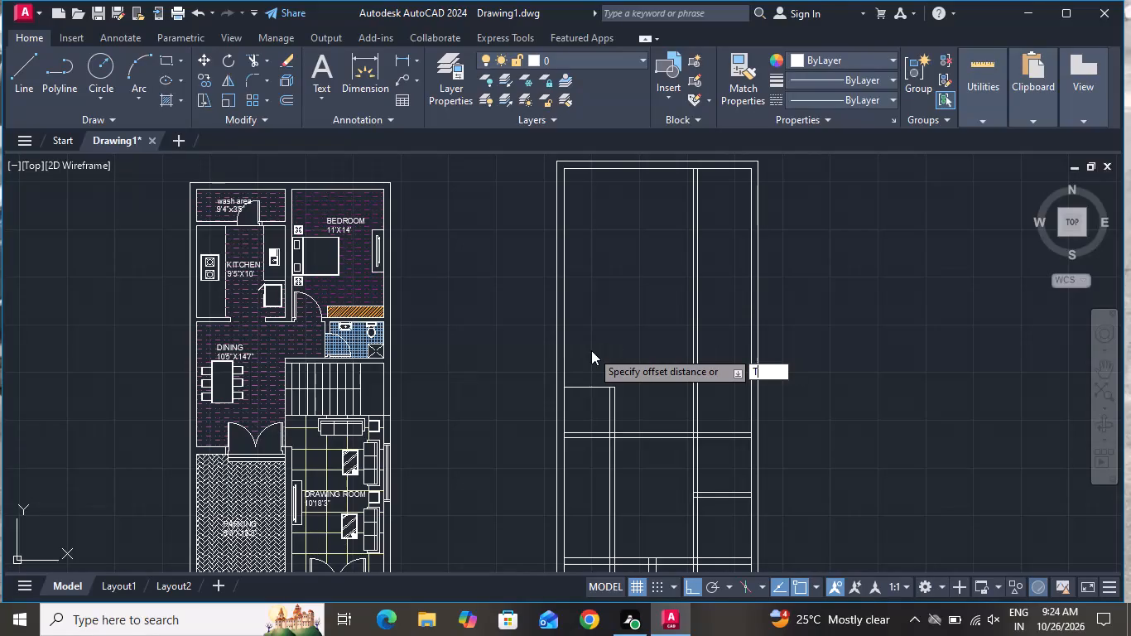
pyautogui.press('space')
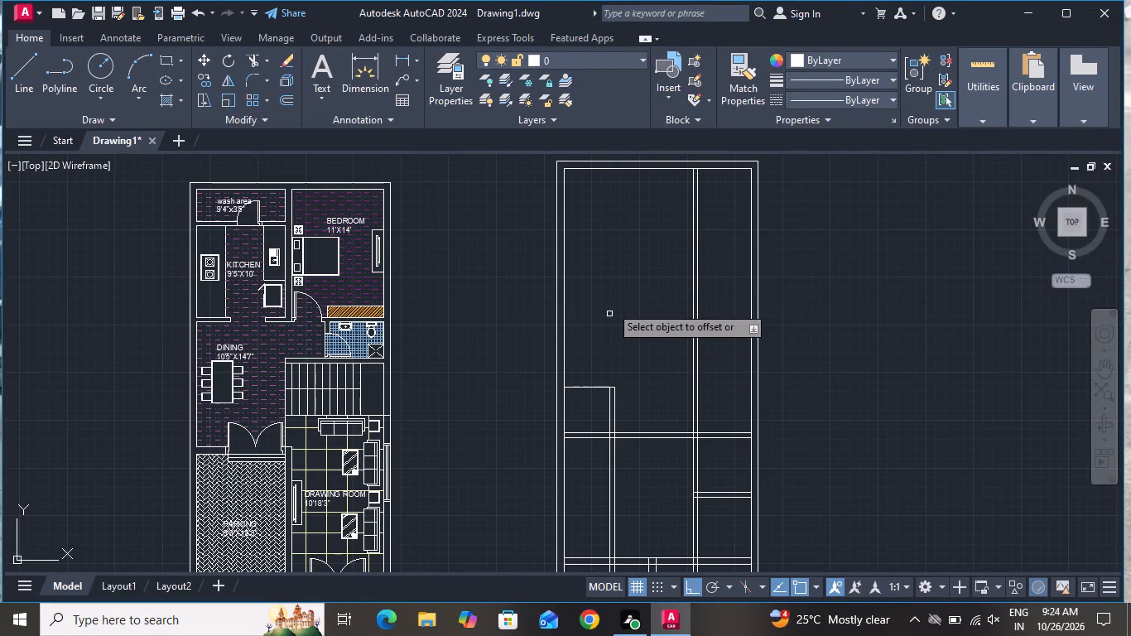
pyautogui.scroll(1, 726, 166)
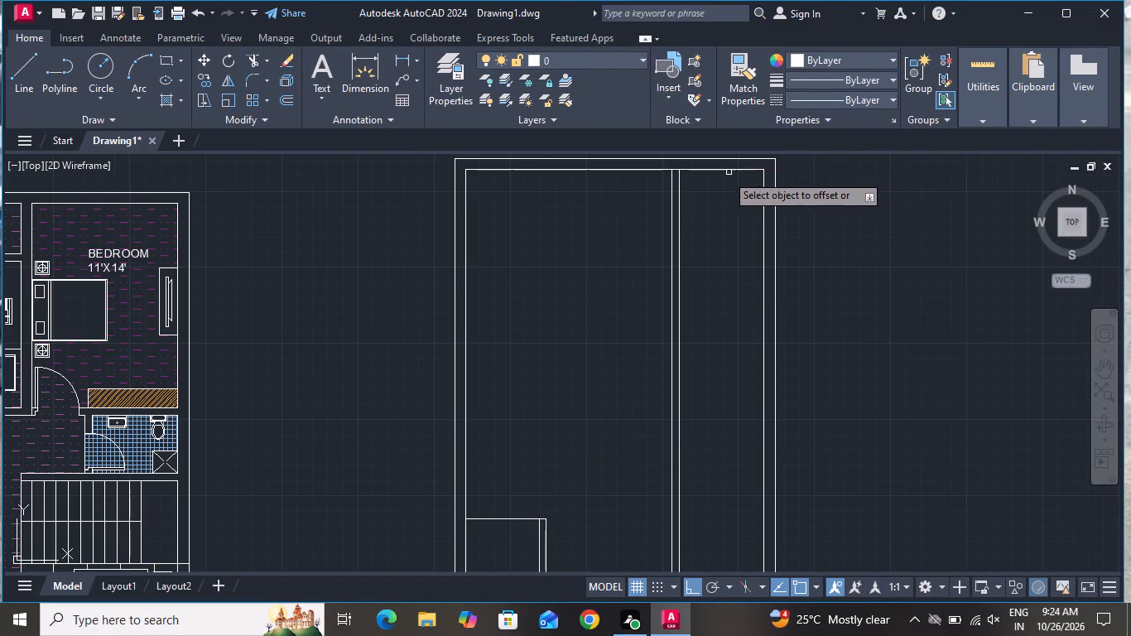
pyautogui.scroll(1, 720, 175)
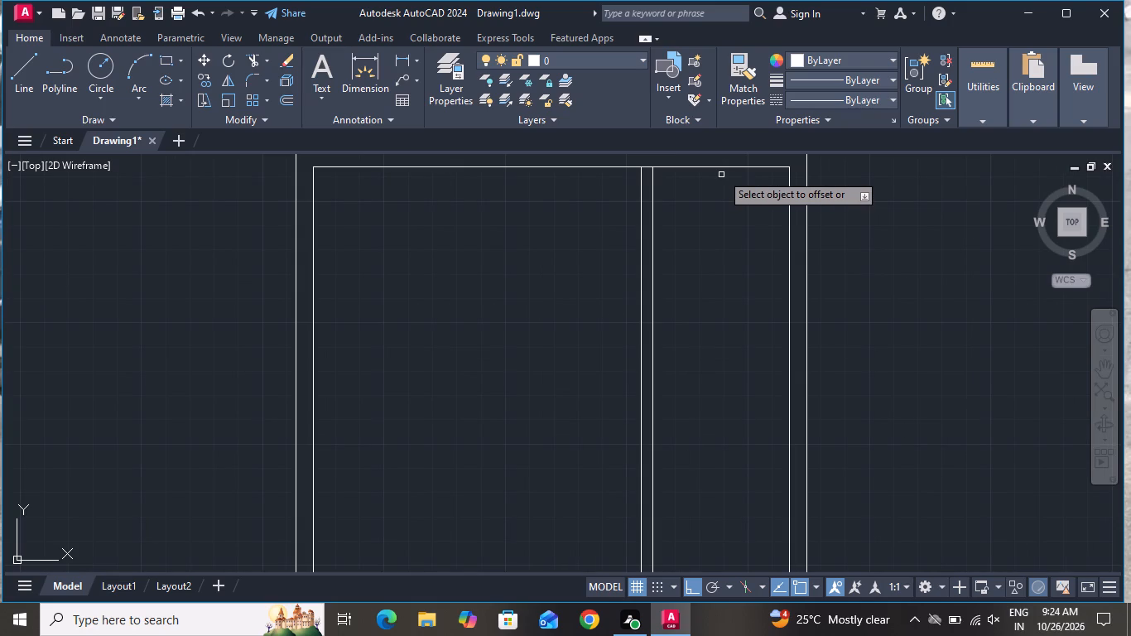
pyautogui.click(723, 166)
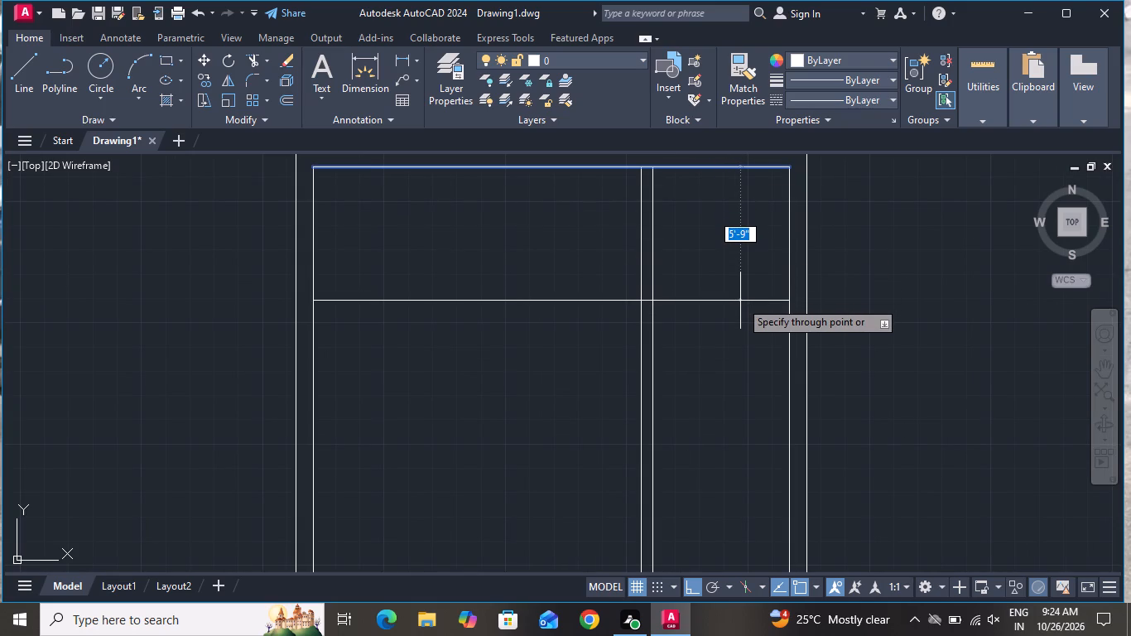
pyautogui.write("9'")
pyautogui.press('Return')
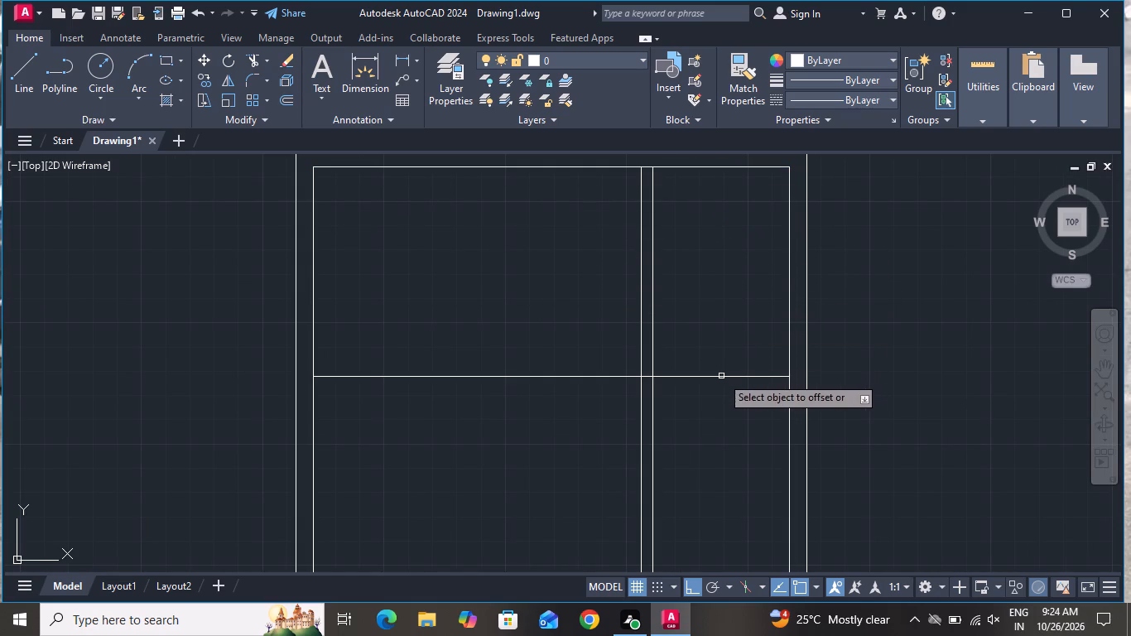
# Offset the new horizontal line 6" downward to form a wall.
pyautogui.click(721, 376)
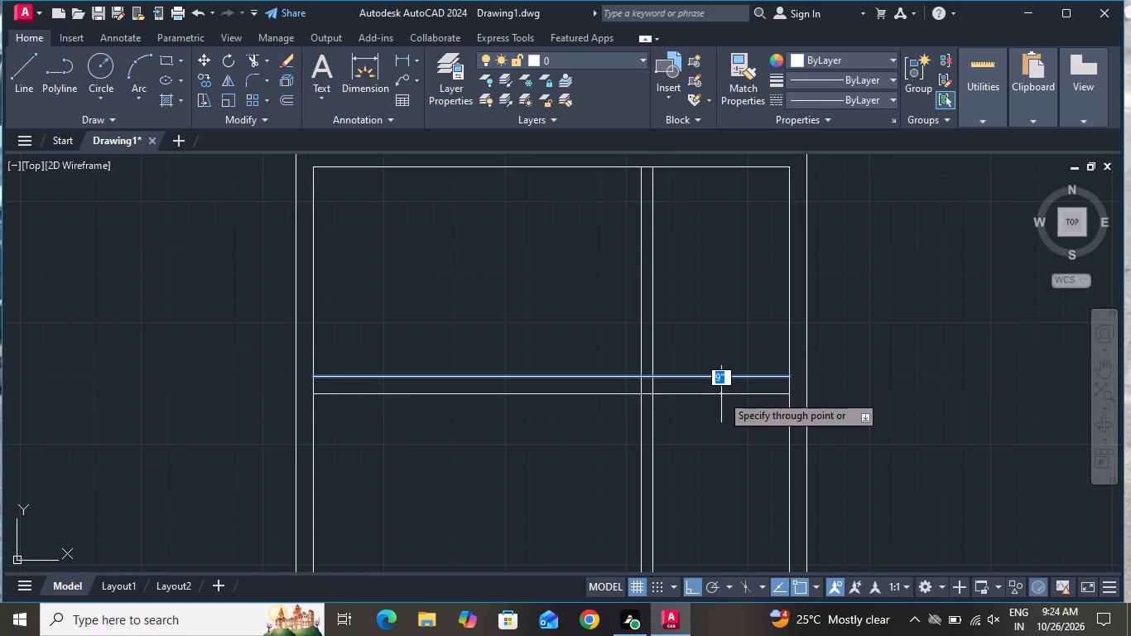
pyautogui.press('9')
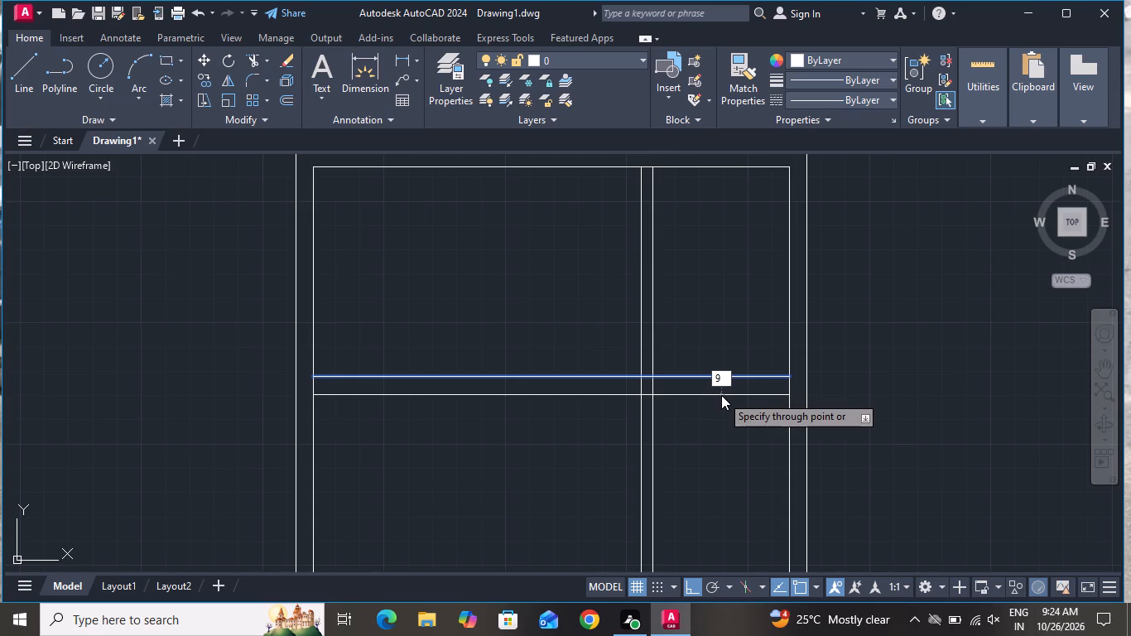
pyautogui.press('BackSpace')
pyautogui.press('6')
pyautogui.hotkey('shift', '"')
pyautogui.press('Return')
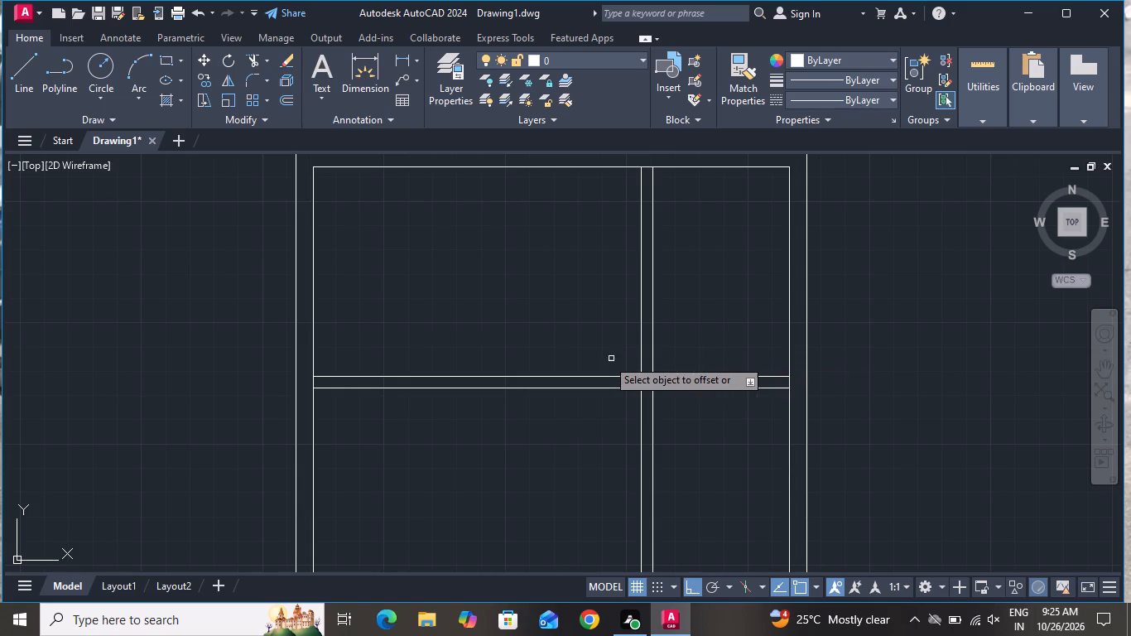
# Offset the upper line of the new horizontal wall about 5'1" upward.
pyautogui.click(484, 377)
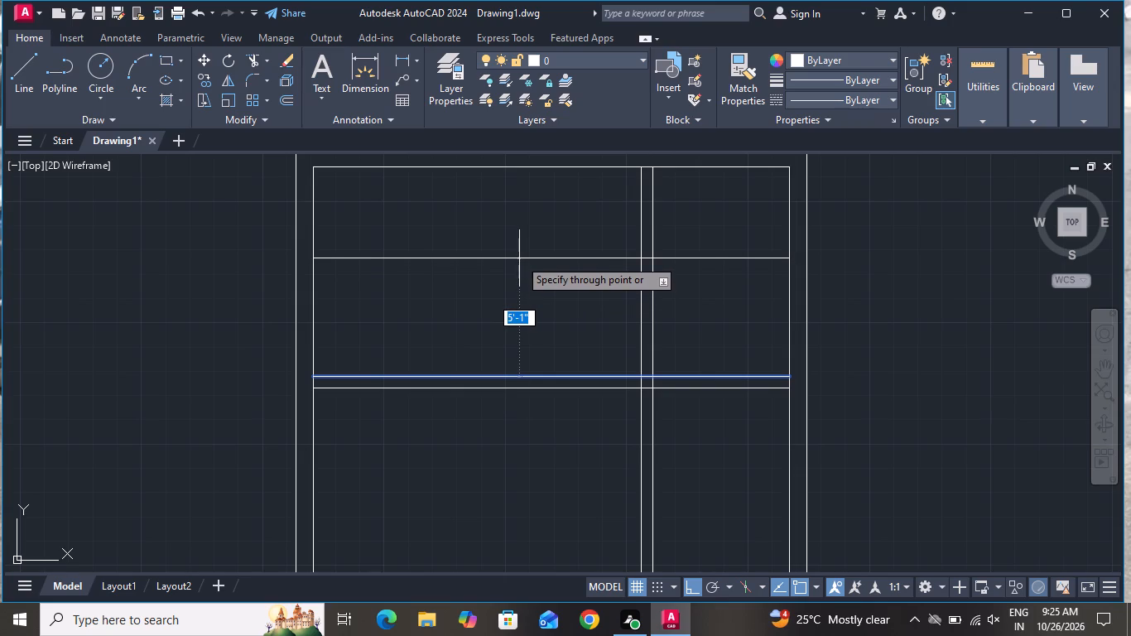
pyautogui.click(519, 258)
# Offset the new upper horizontal line 6" upward to form a wall.
pyautogui.click(519, 258)
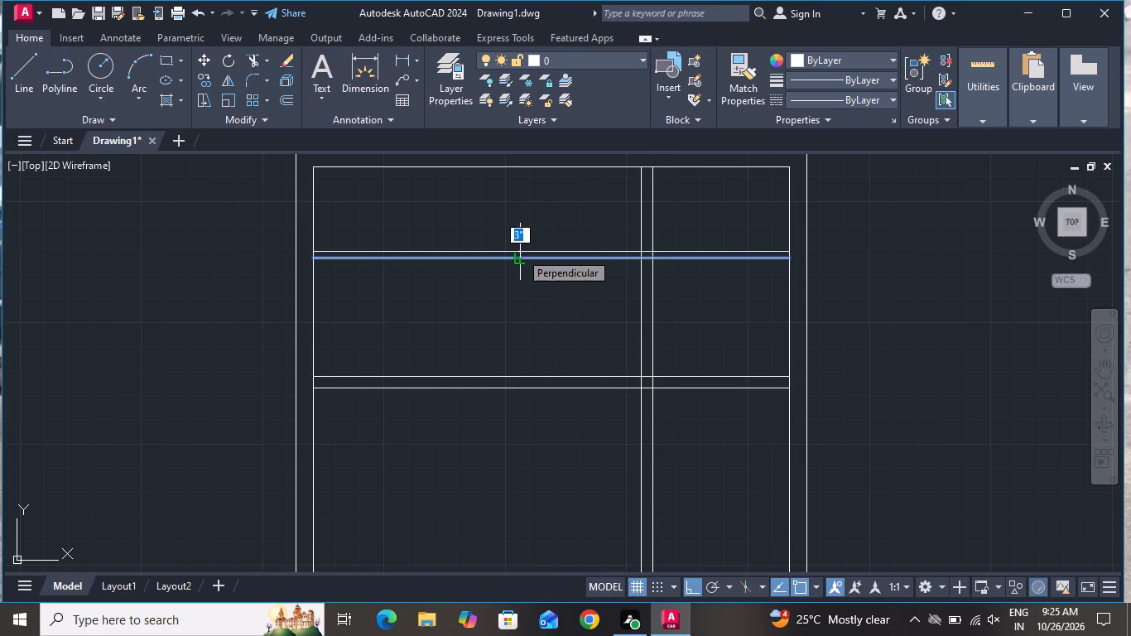
pyautogui.press('6')
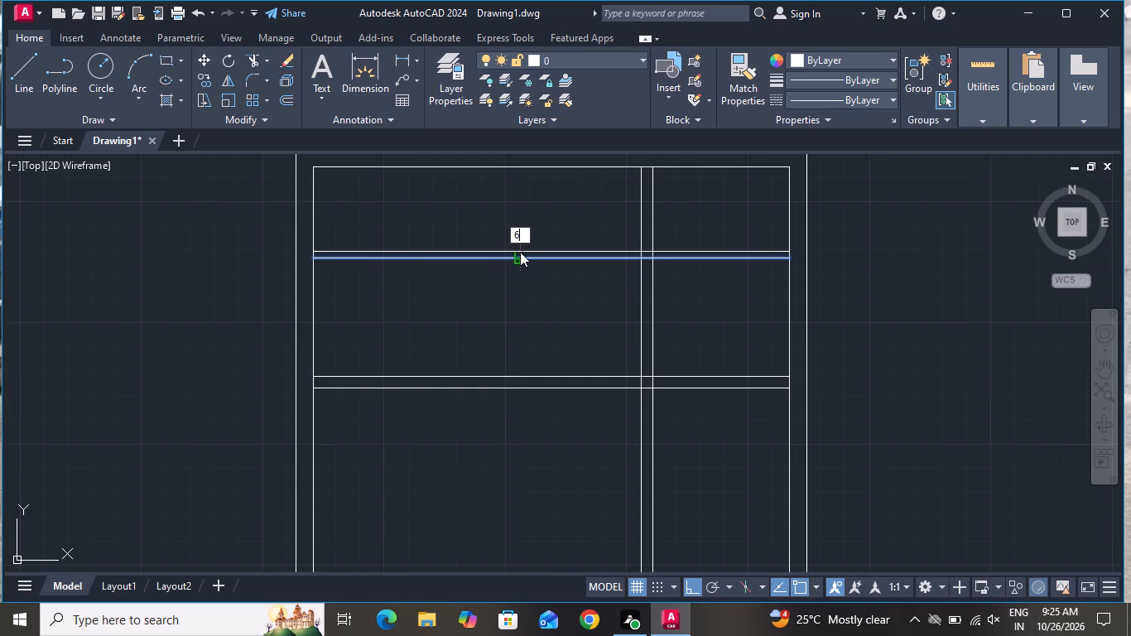
pyautogui.hotkey('shift', '"')
pyautogui.press('Return')
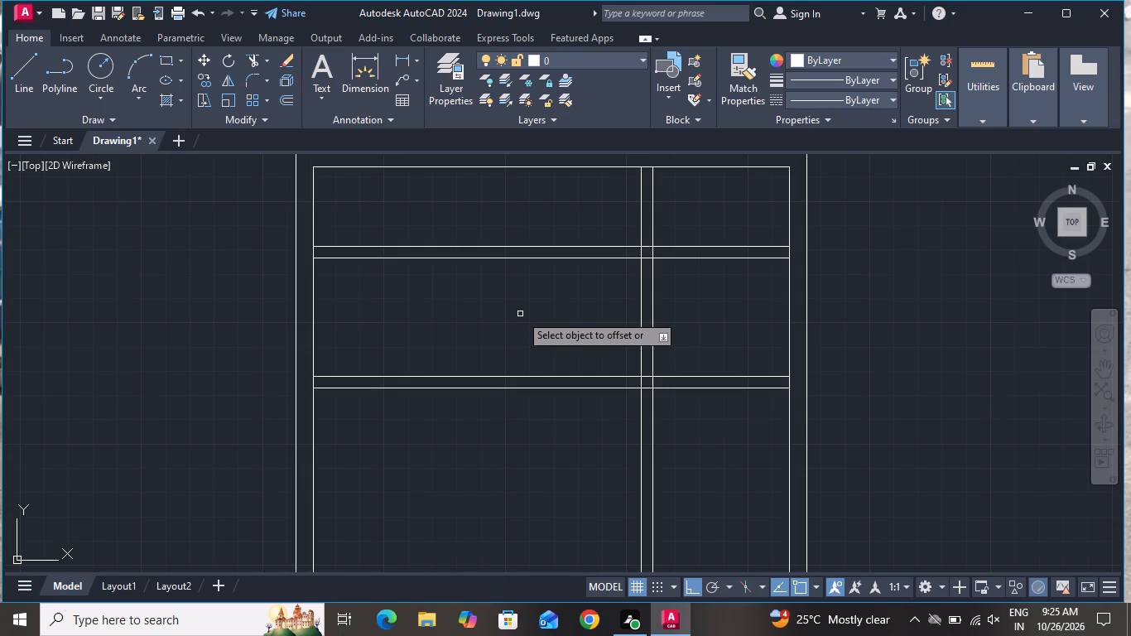
pyautogui.rightClick(520, 314)
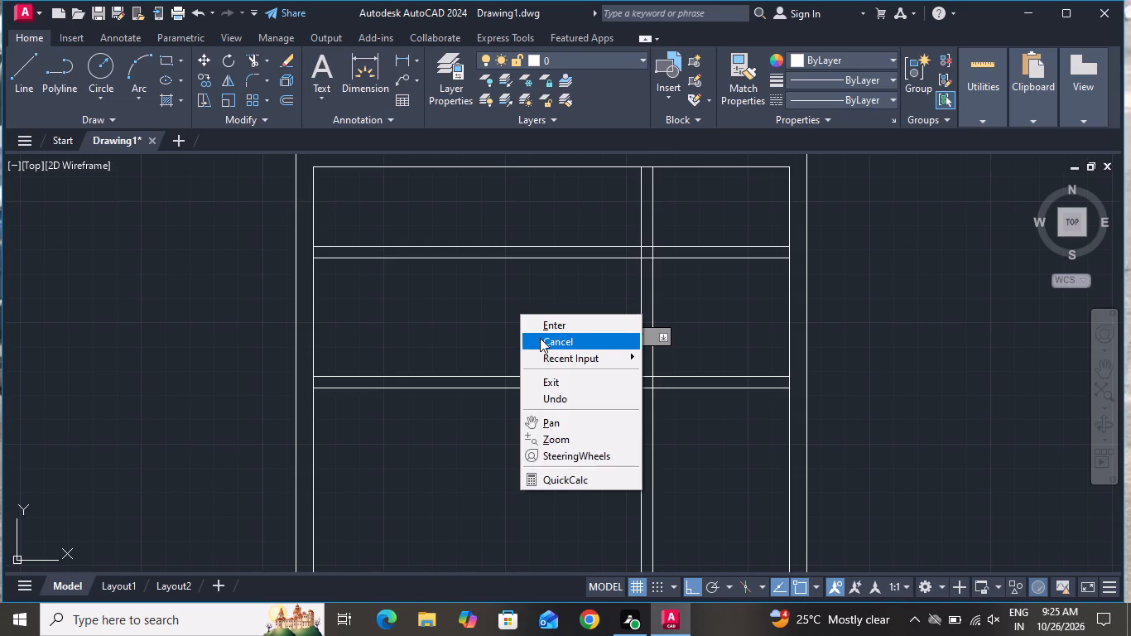
pyautogui.click(540, 335)
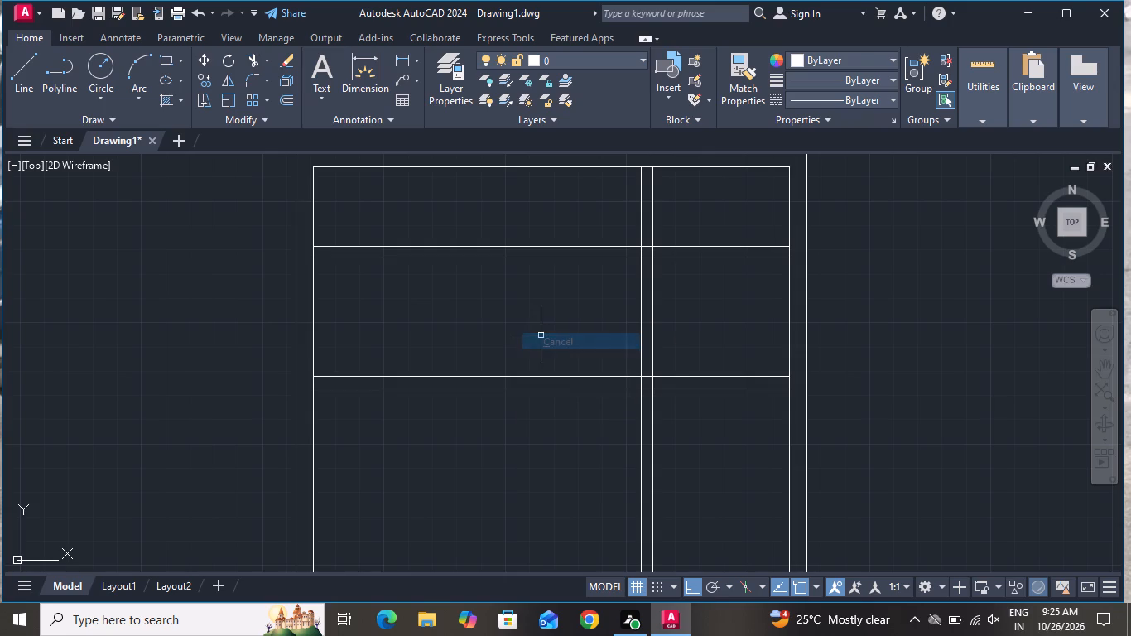
# Offset the left line of the vertical wall about 4'10" to the left using the Through option.
pyautogui.press('o')
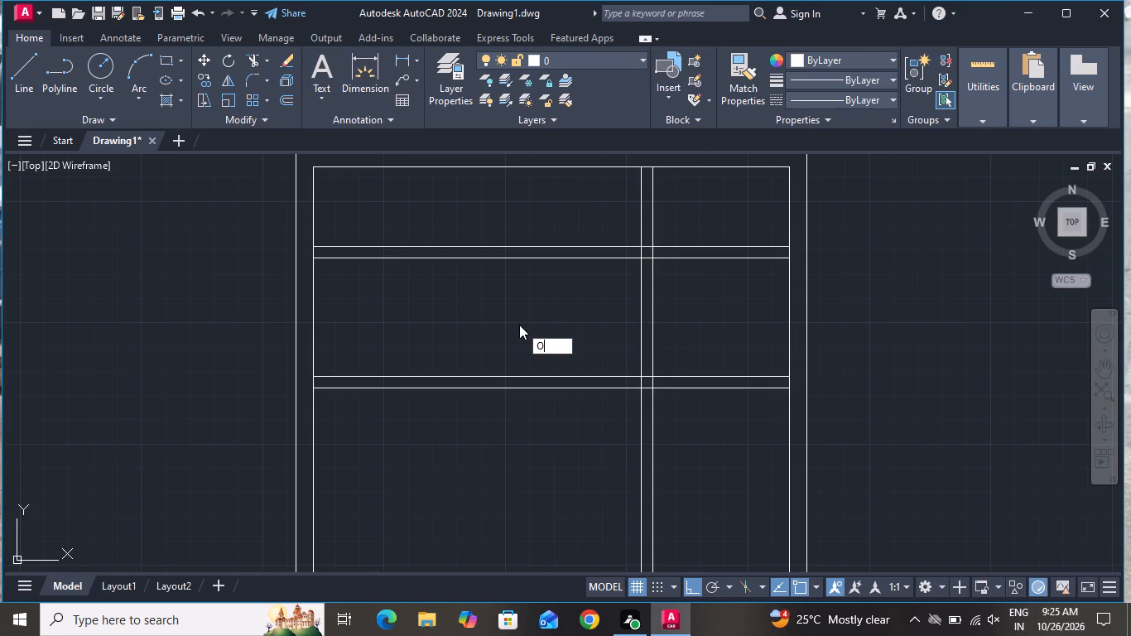
pyautogui.press('space')
pyautogui.write('T')
pyautogui.press('space')
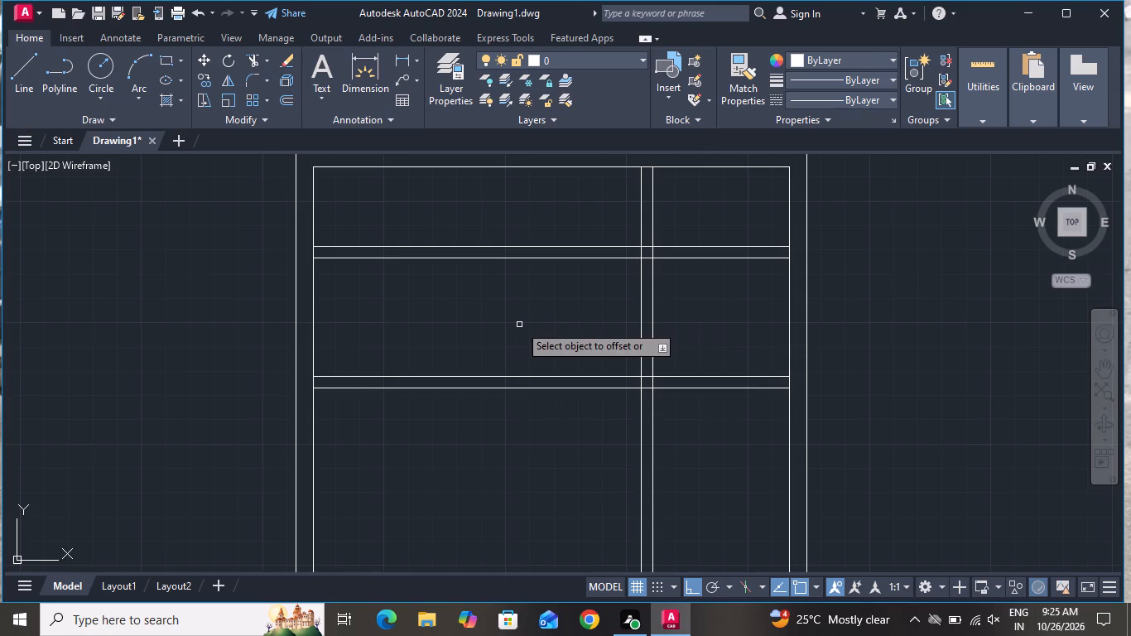
pyautogui.click(639, 210)
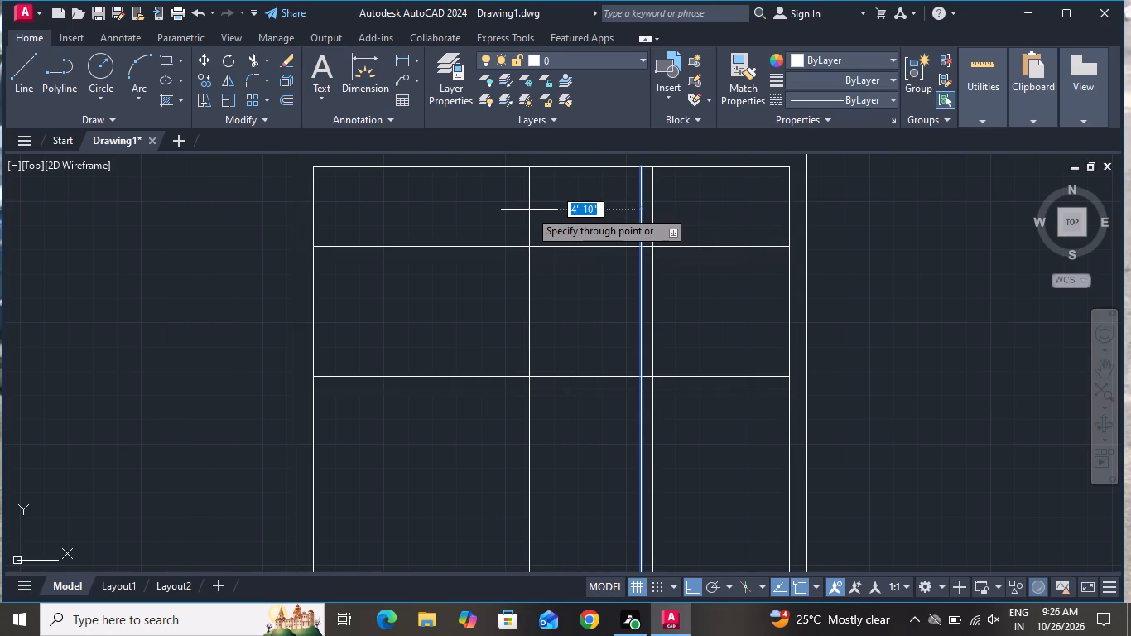
pyautogui.click(529, 210)
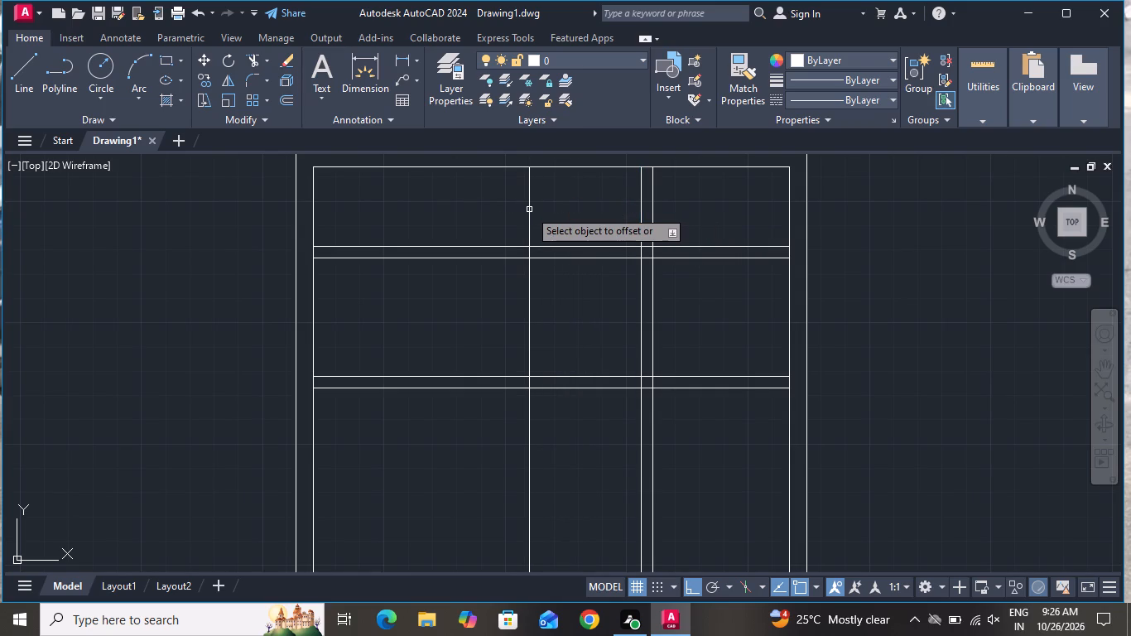
# Offset the new vertical line 6" to the left to form a wall.
pyautogui.click(529, 210)
pyautogui.click(527, 210)
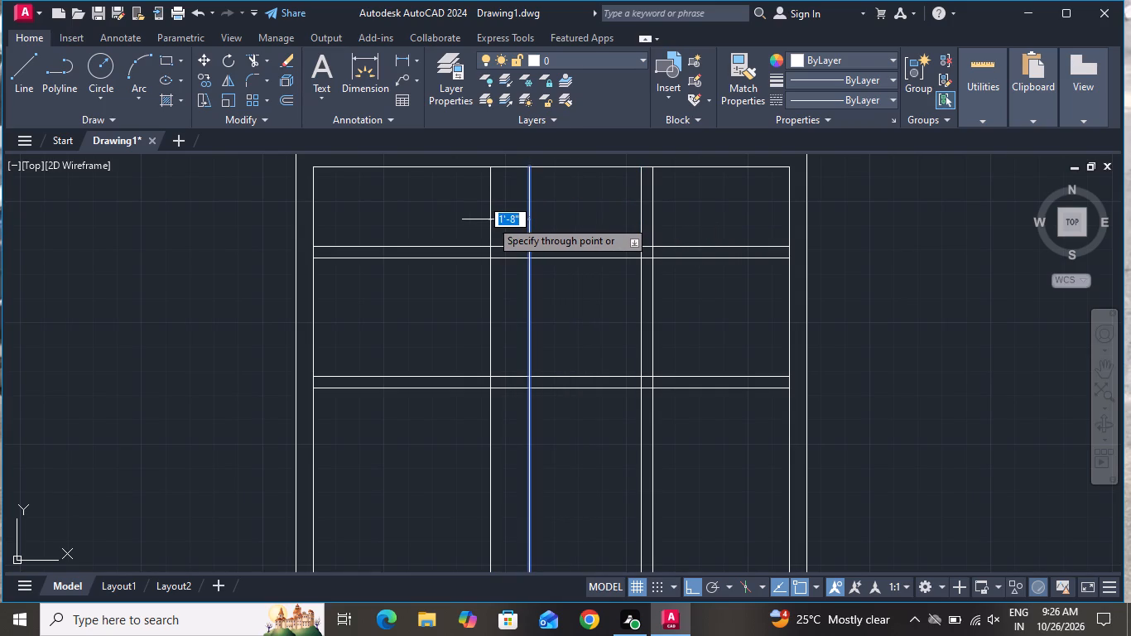
pyautogui.press('6')
pyautogui.hotkey('shift', '"')
pyautogui.press('Return')
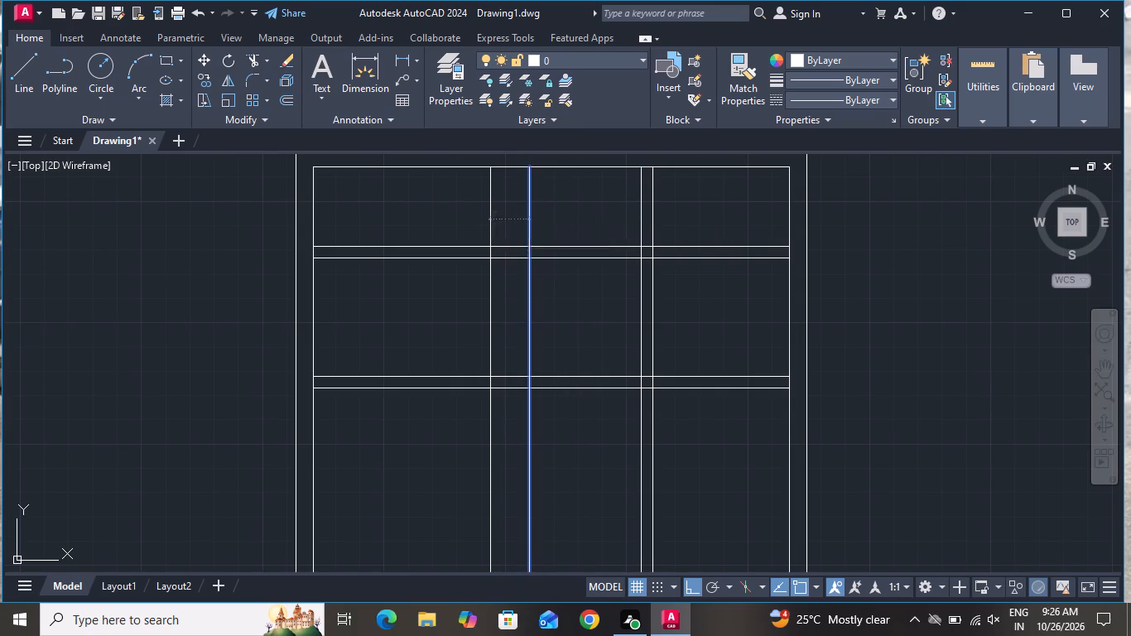
pyautogui.rightClick(468, 311)
pyautogui.click(473, 331)
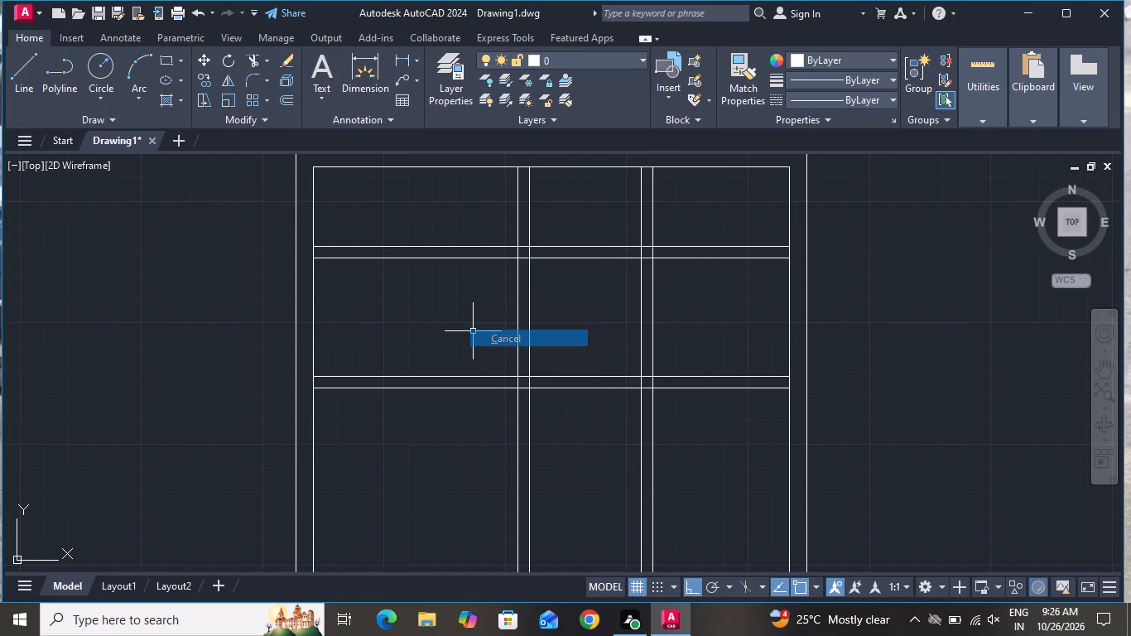
# Trim the new vertical wall between the two horizontal walls and below the lower one, keeping its top portion.
pyautogui.click(253, 60)
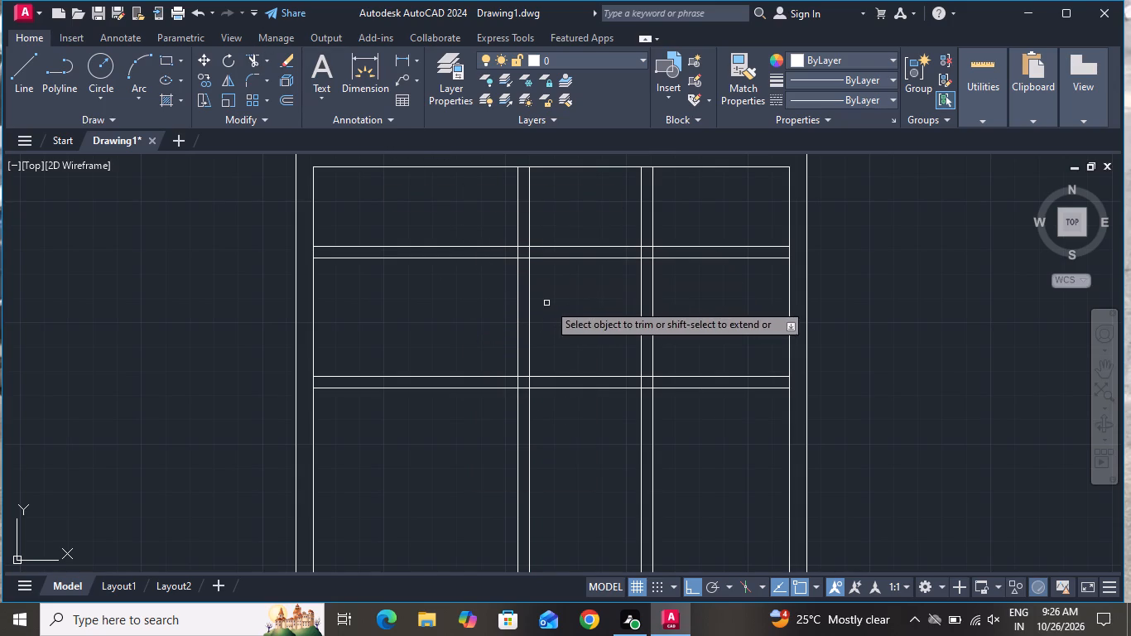
pyautogui.click(548, 301)
pyautogui.click(513, 322)
pyautogui.scroll(-2, 556, 385)
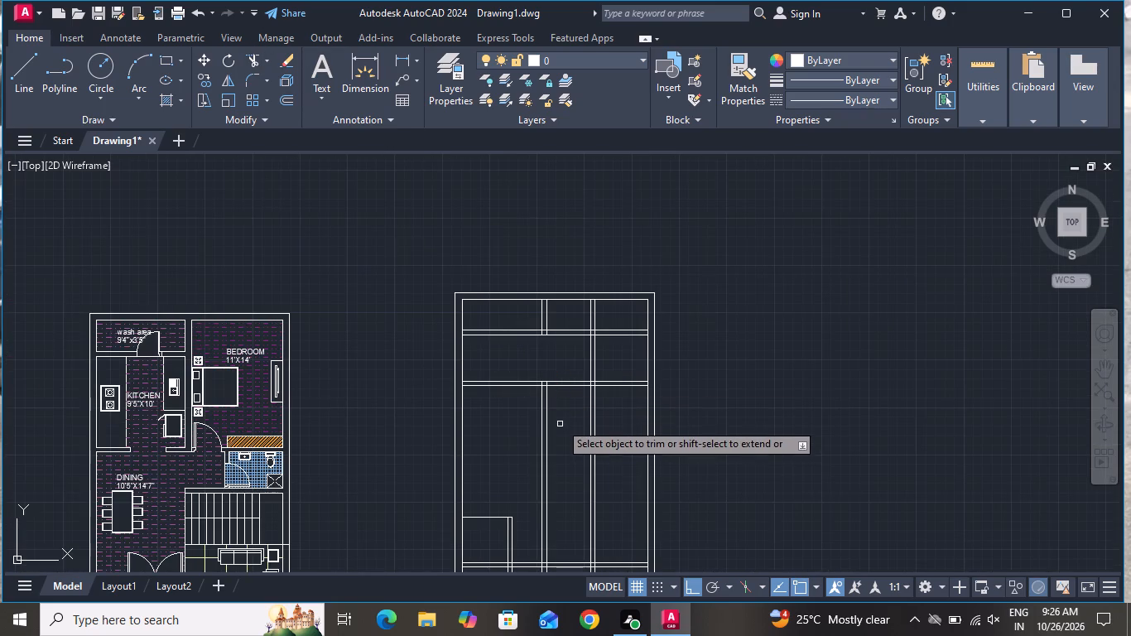
pyautogui.click(560, 421)
pyautogui.click(524, 431)
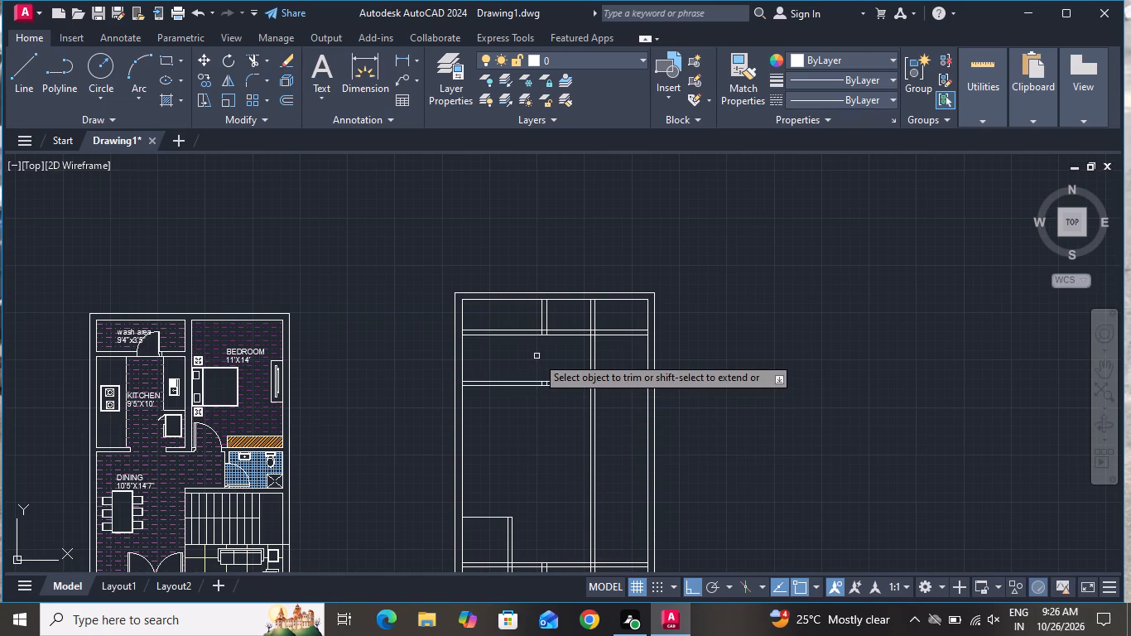
# Trim the upper horizontal wall right of the right-hand vertical wall, and that vertical wall below the lower horizontal wall.
pyautogui.click(615, 351)
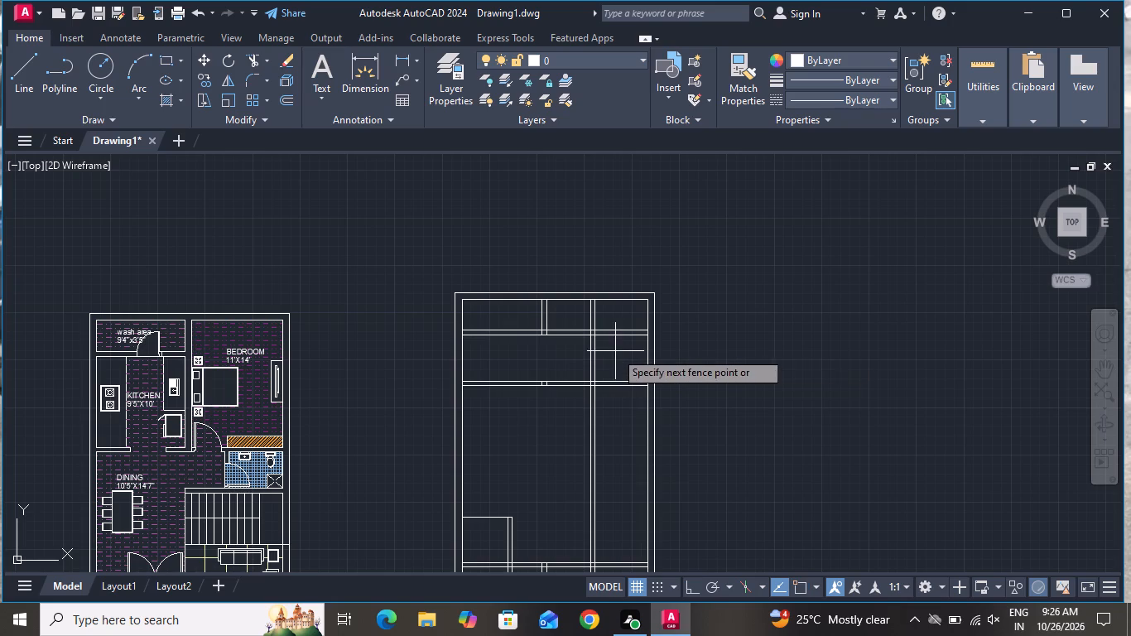
pyautogui.click(610, 311)
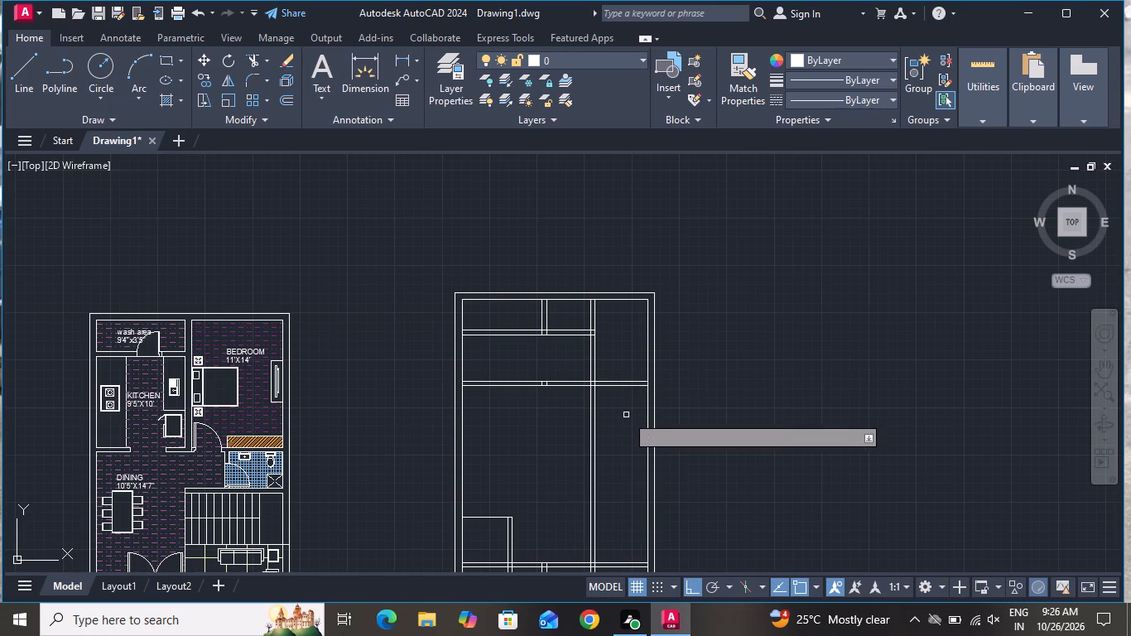
pyautogui.click(623, 416)
pyautogui.click(575, 413)
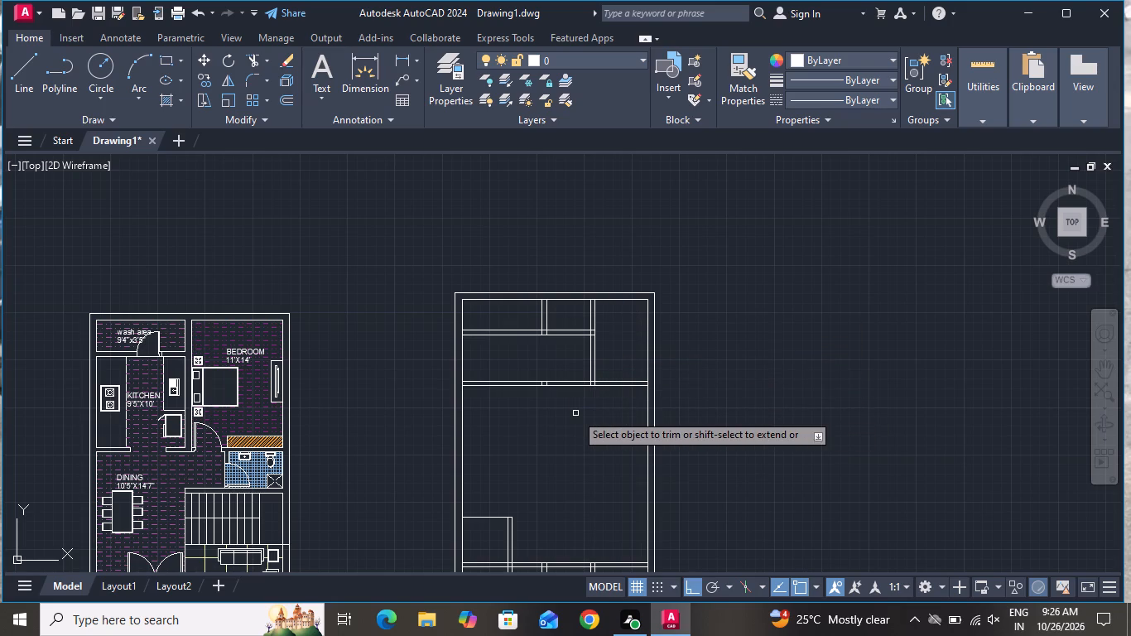
# Trim the two leftover vertical segments inside the lower horizontal wall.
pyautogui.scroll(4, 546, 378)
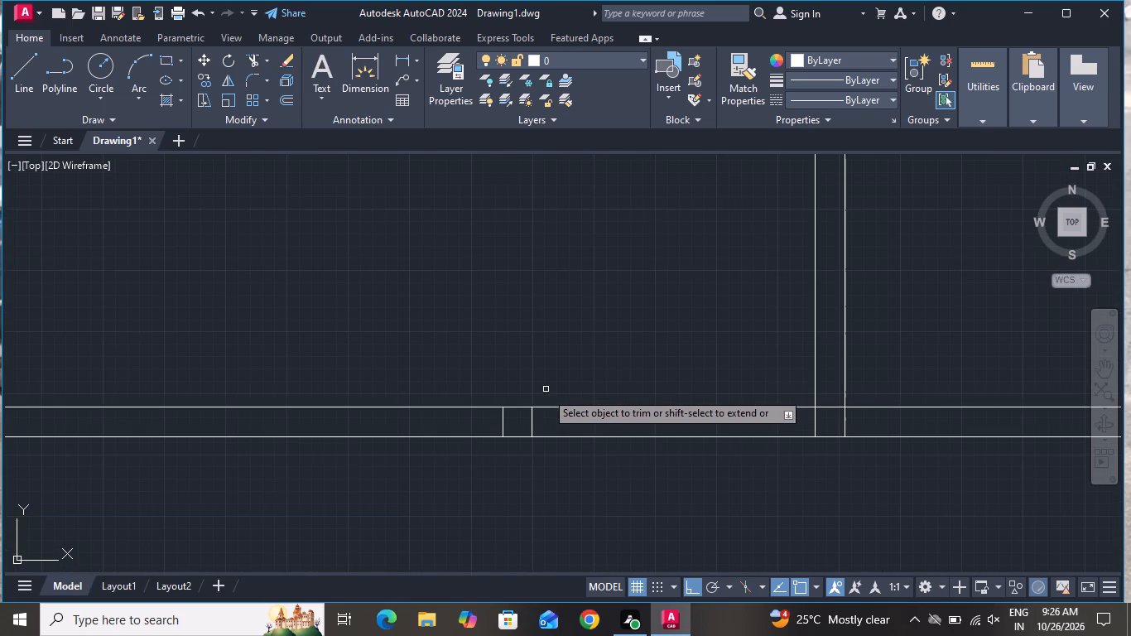
pyautogui.click(544, 419)
pyautogui.click(462, 417)
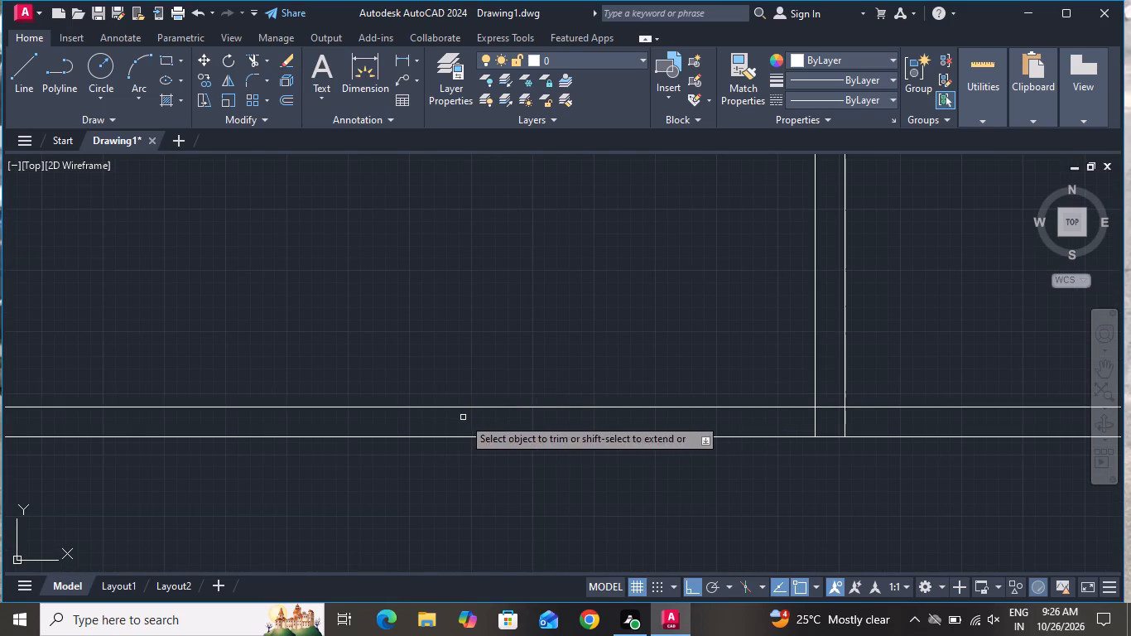
# Trim both lines of the lower horizontal wall to the left of the remaining right-hand vertical wall.
pyautogui.scroll(-2, 555, 415)
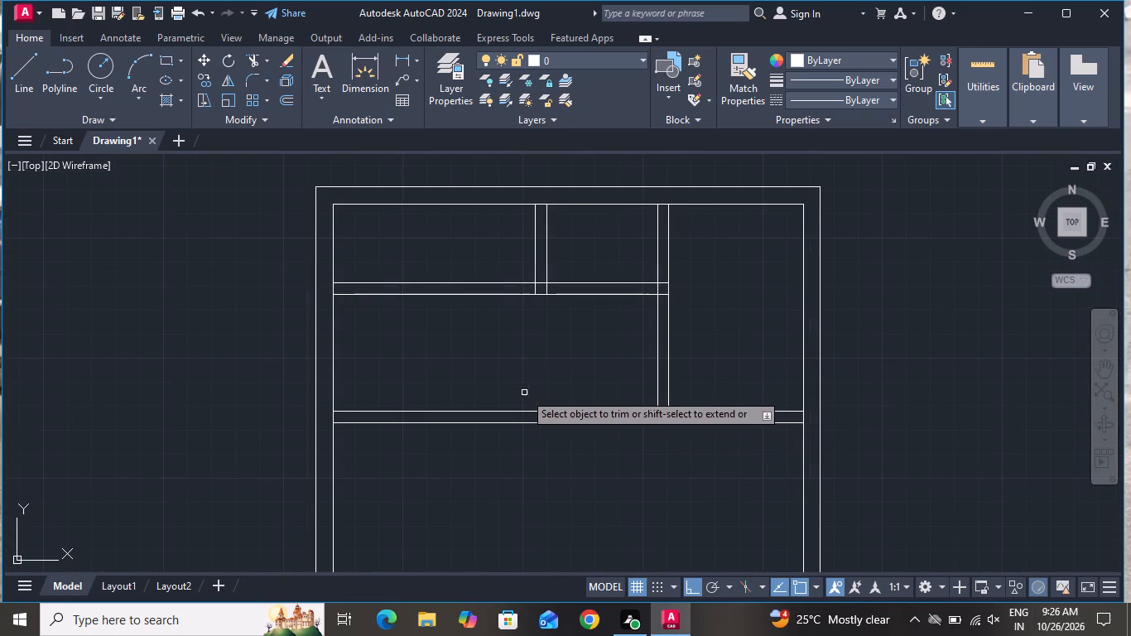
pyautogui.click(522, 338)
pyautogui.click(535, 459)
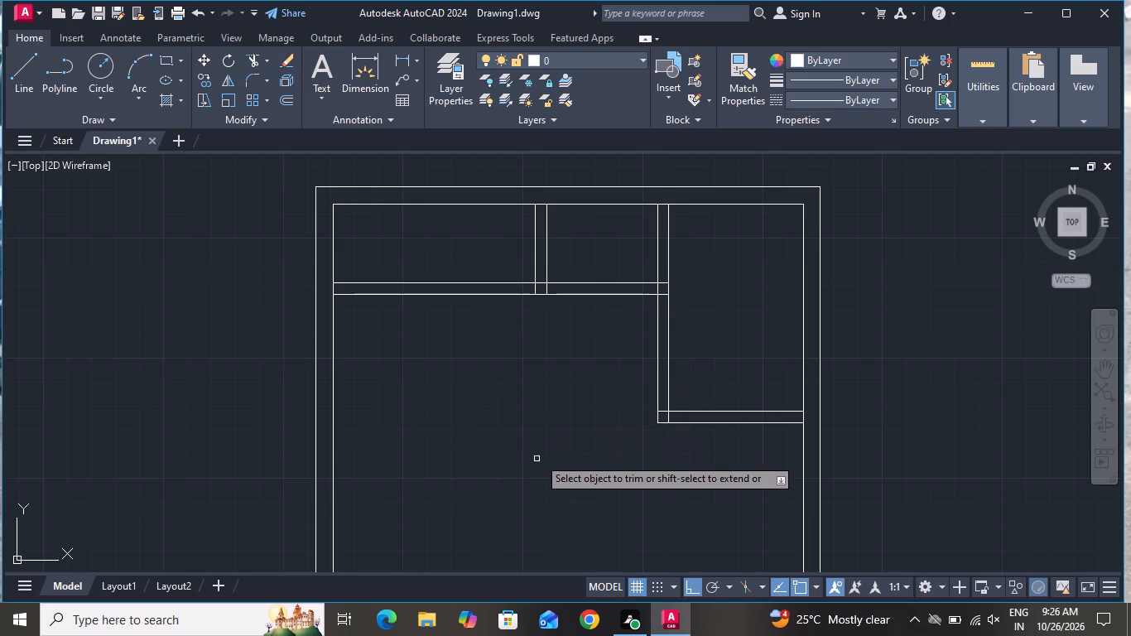
pyautogui.rightClick(539, 403)
pyautogui.click(565, 206)
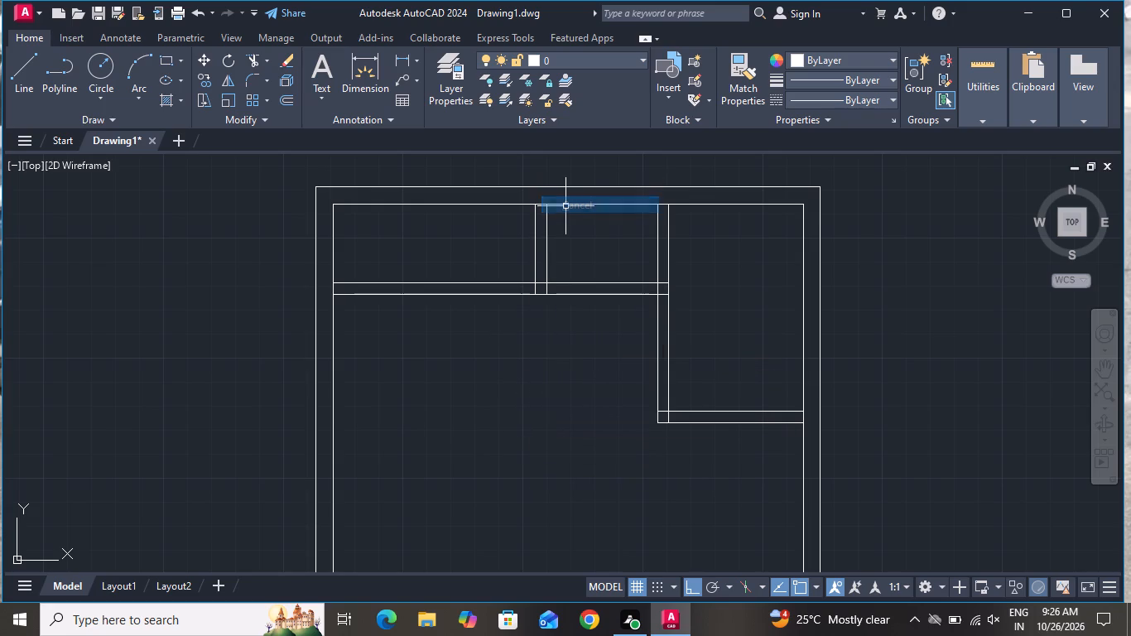
# Offset the bottom line of the upper horizontal wall 10' downward using the Through option.
pyautogui.write('O T')
pyautogui.press('space')
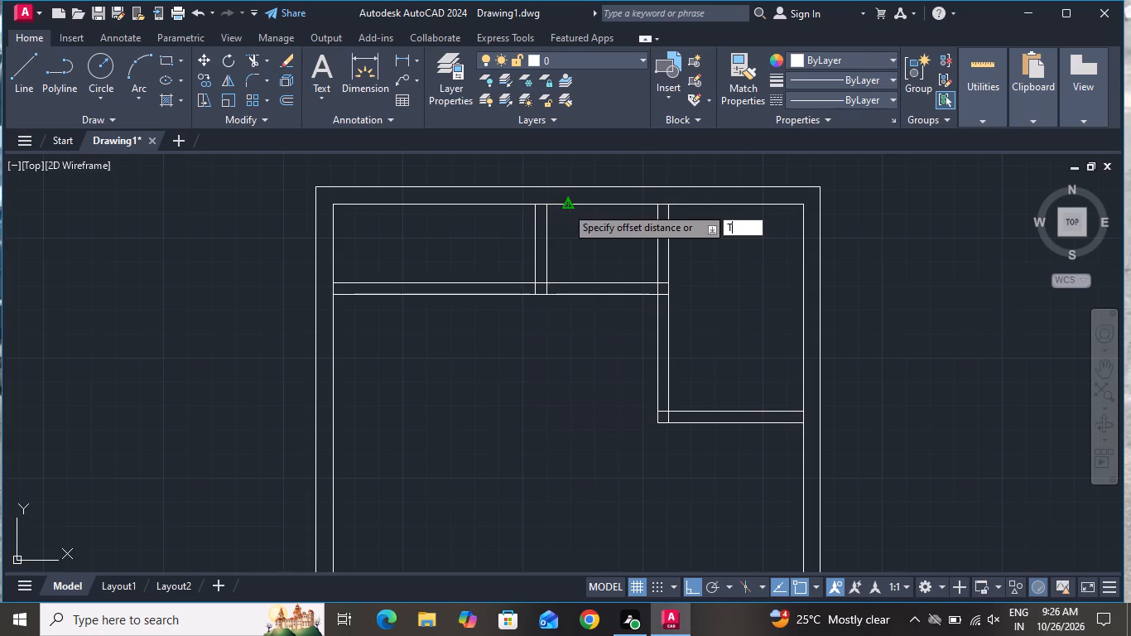
pyautogui.click(457, 295)
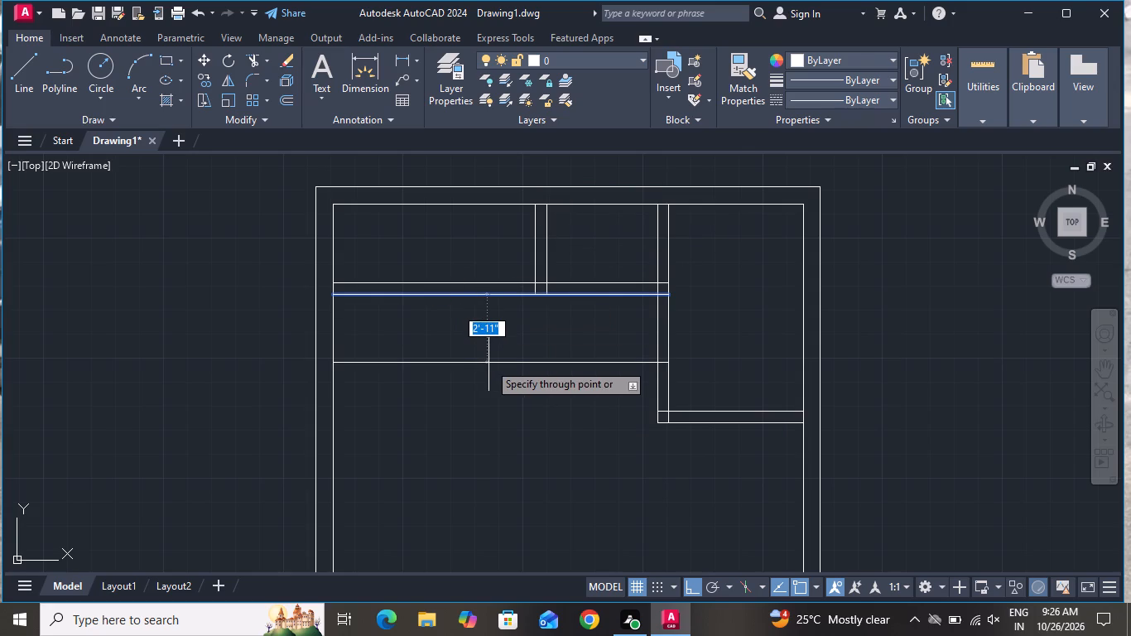
pyautogui.write("10'")
pyautogui.press('Return')
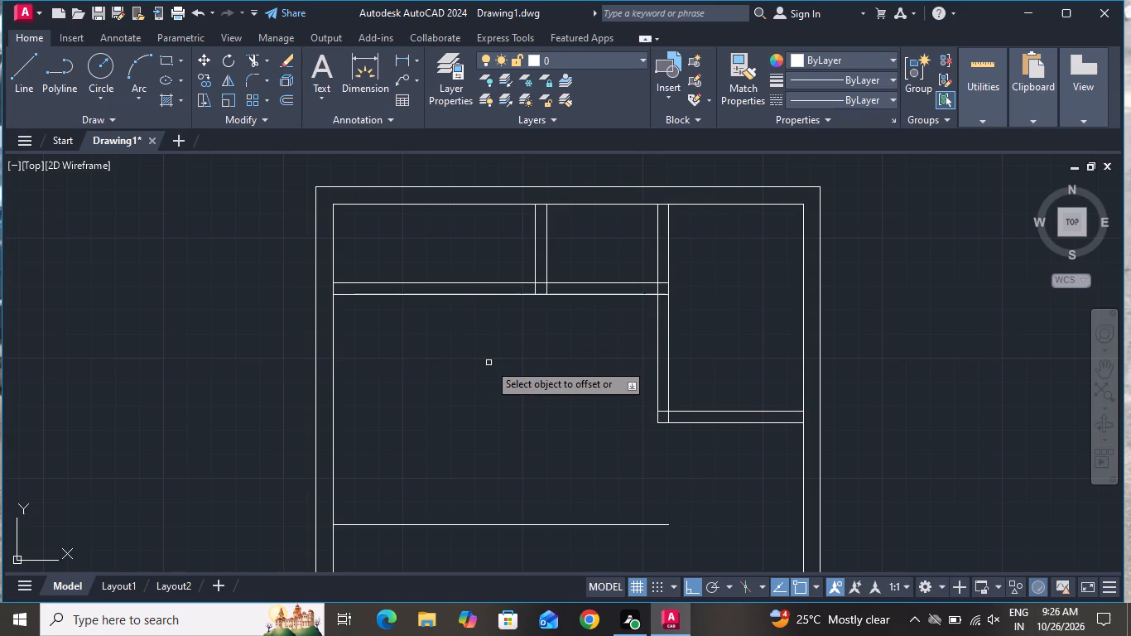
# Offset the new horizontal line 6" downward to form a wall.
pyautogui.scroll(-1, 517, 353)
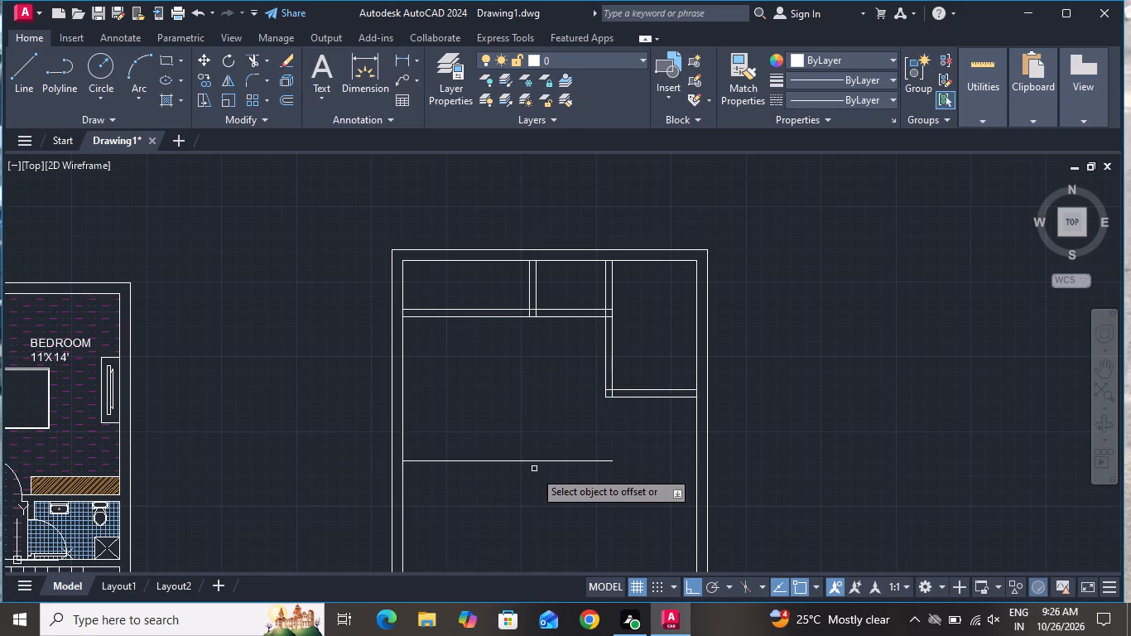
pyautogui.click(533, 460)
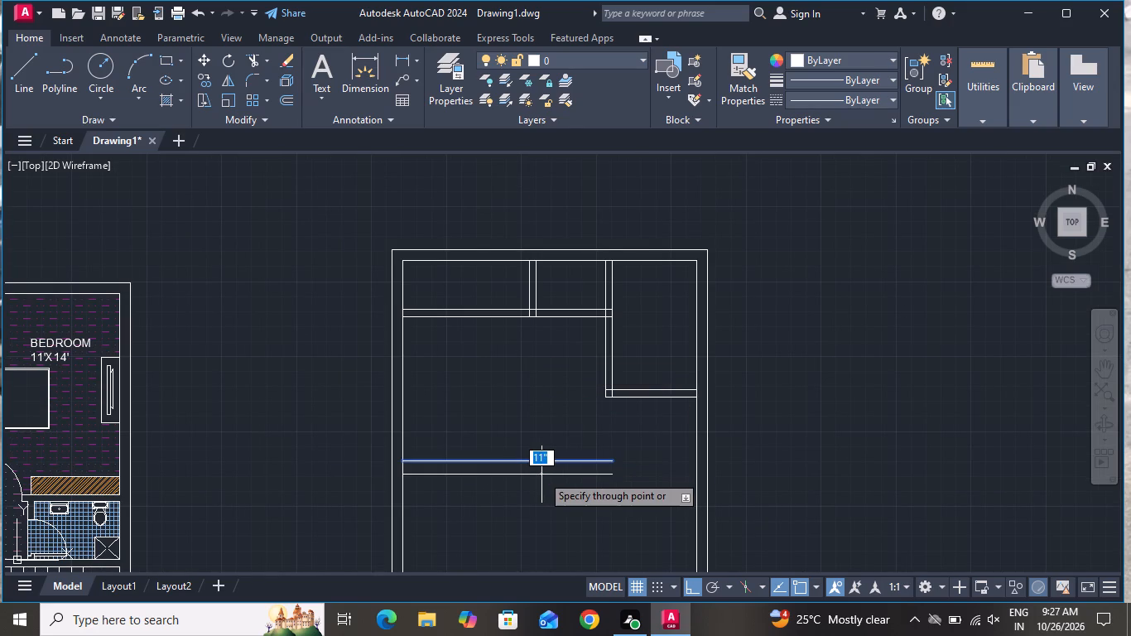
pyautogui.press('6')
pyautogui.hotkey('shift', '"')
pyautogui.press('Return')
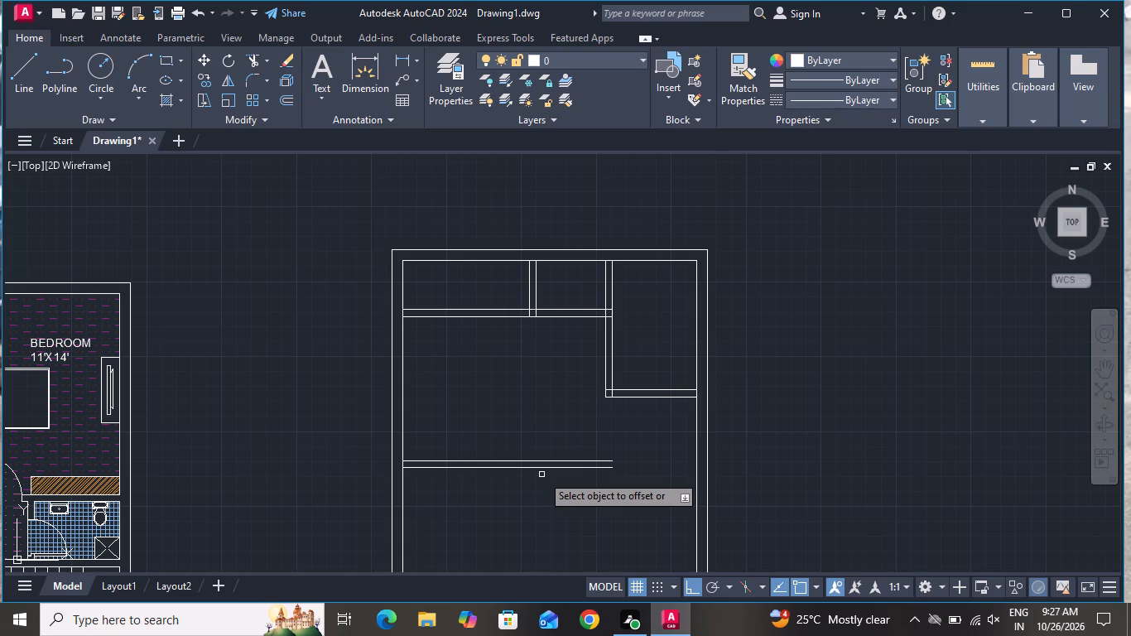
# Offset the bottom line of the upper-right room's lower wall 9' downward.
pyautogui.click(664, 396)
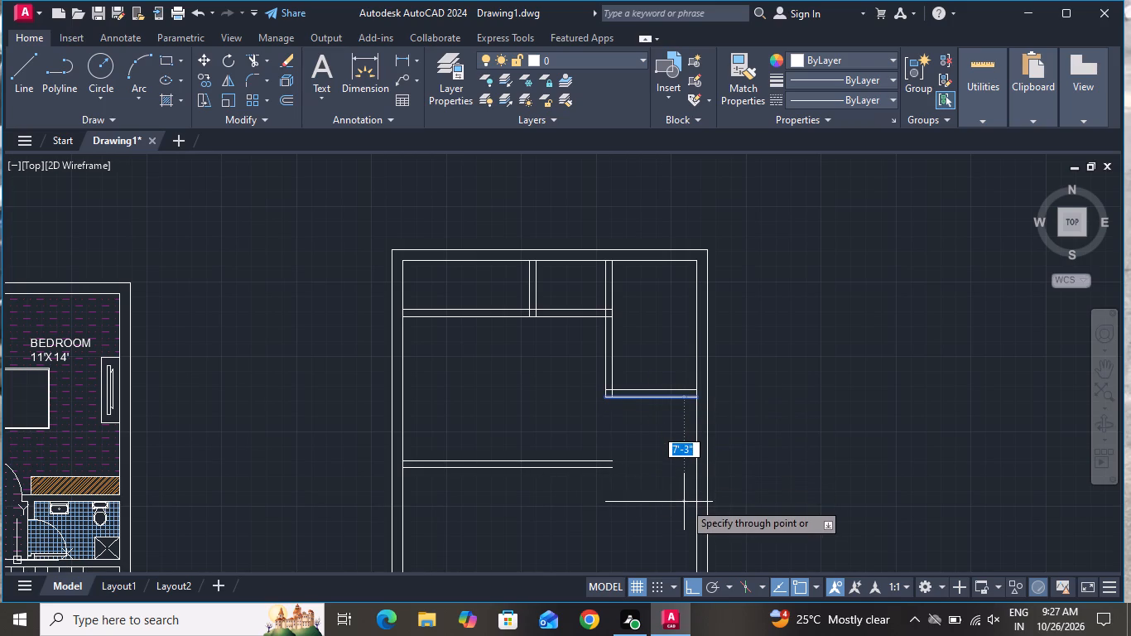
pyautogui.write("9'")
pyautogui.press('Return')
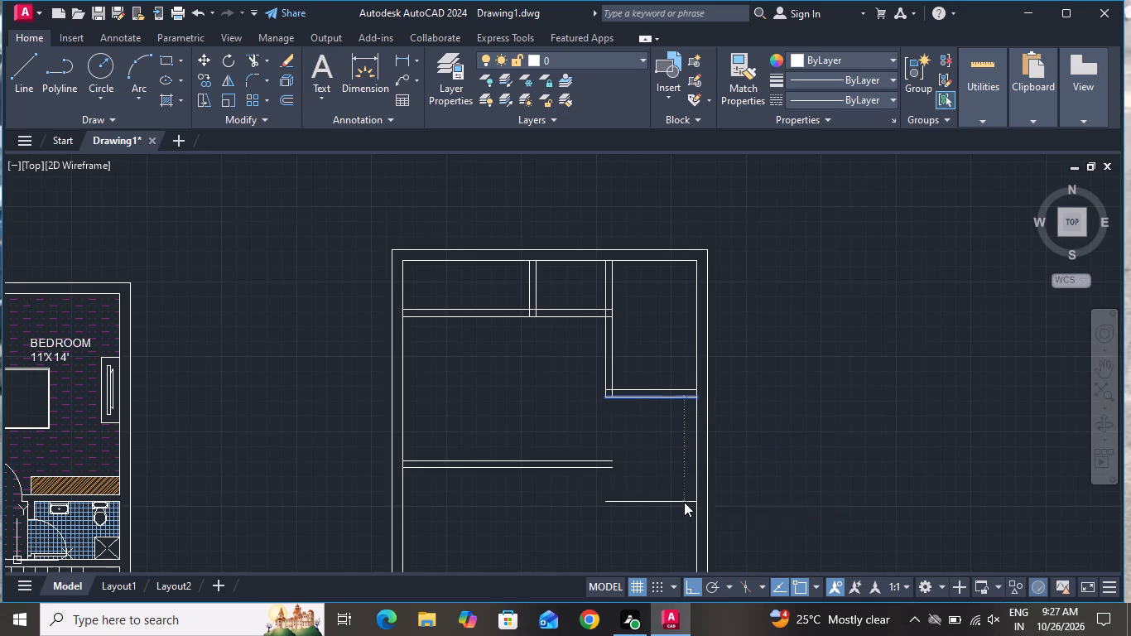
# Offset the new short horizontal line at the right side of the plan 6" downward to form a wall.
pyautogui.scroll(-2, 770, 489)
pyautogui.scroll(2, 729, 523)
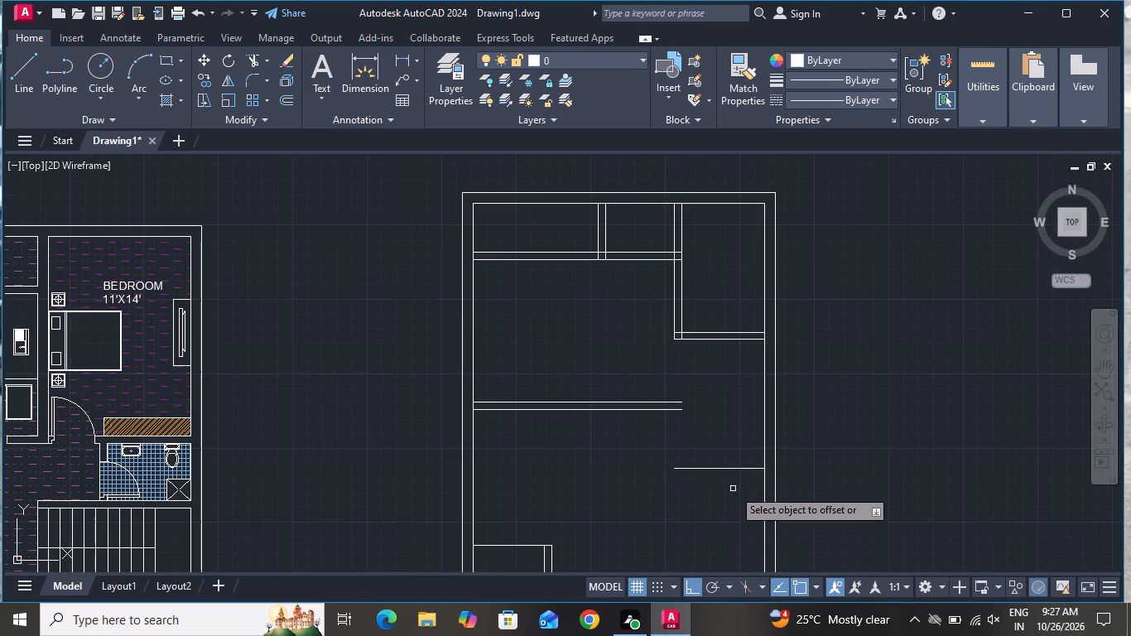
pyautogui.click(737, 468)
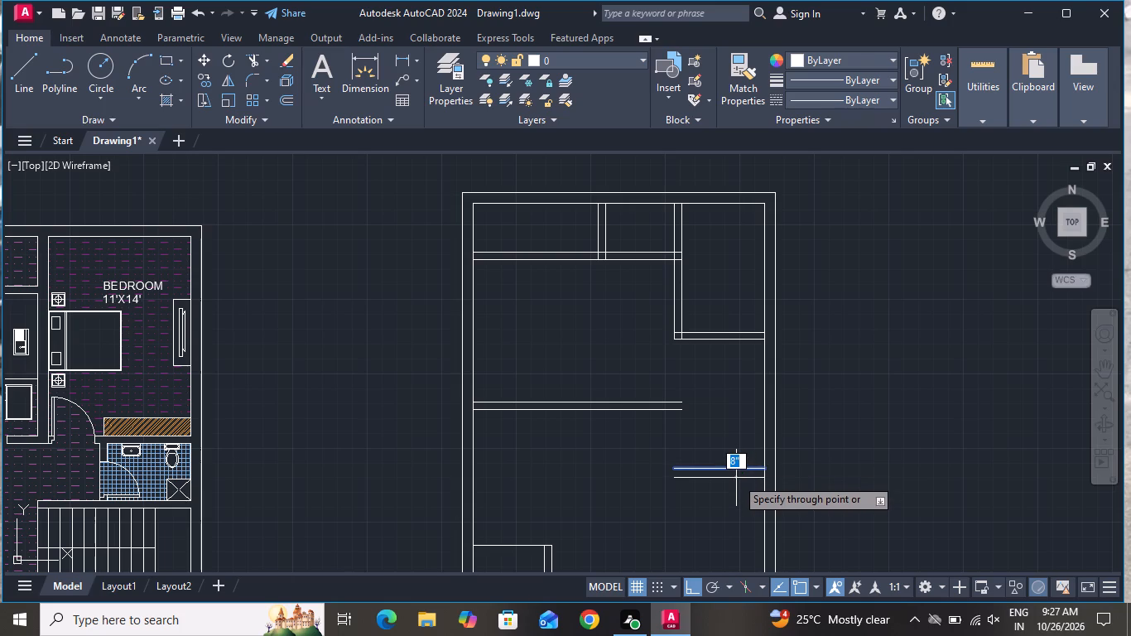
pyautogui.press('6')
pyautogui.hotkey('shift', '"')
pyautogui.press('Return')
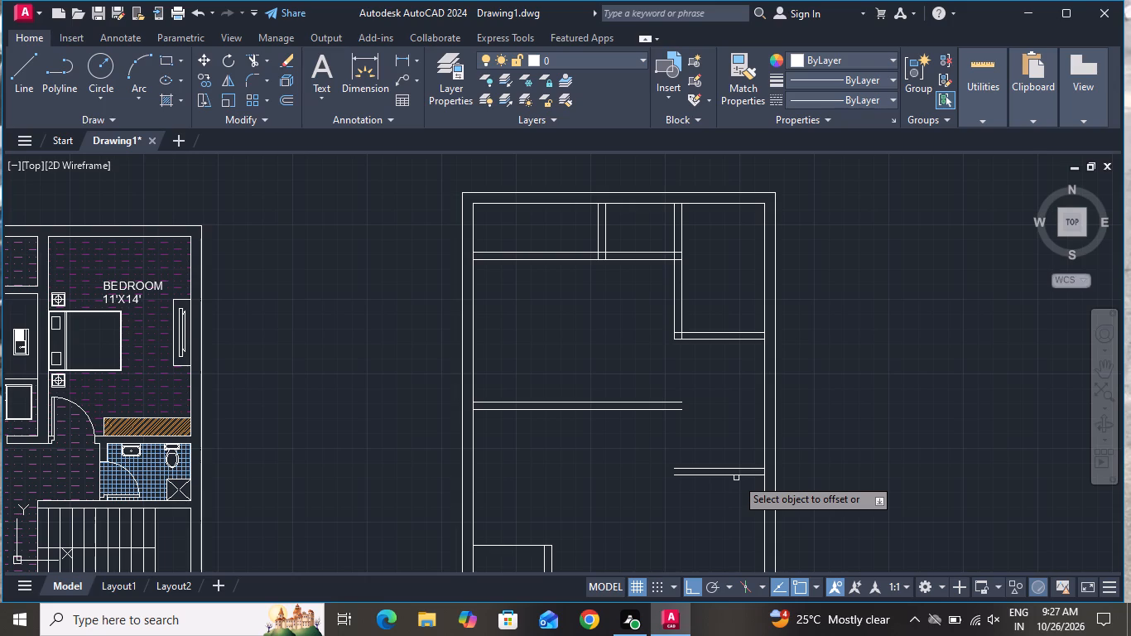
pyautogui.scroll(-3, 736, 478)
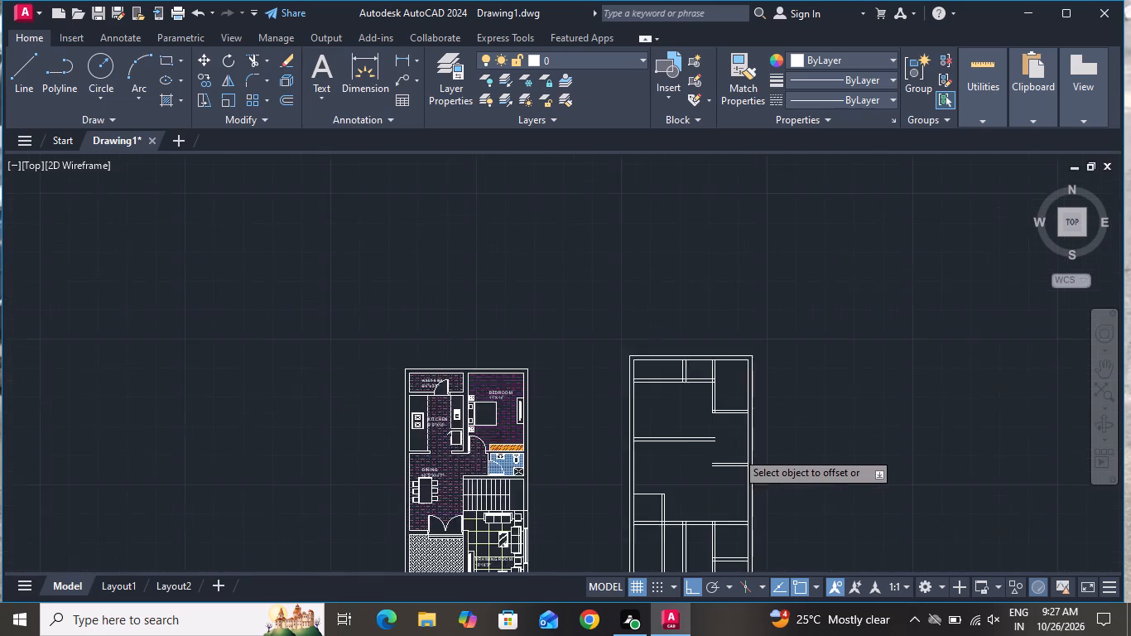
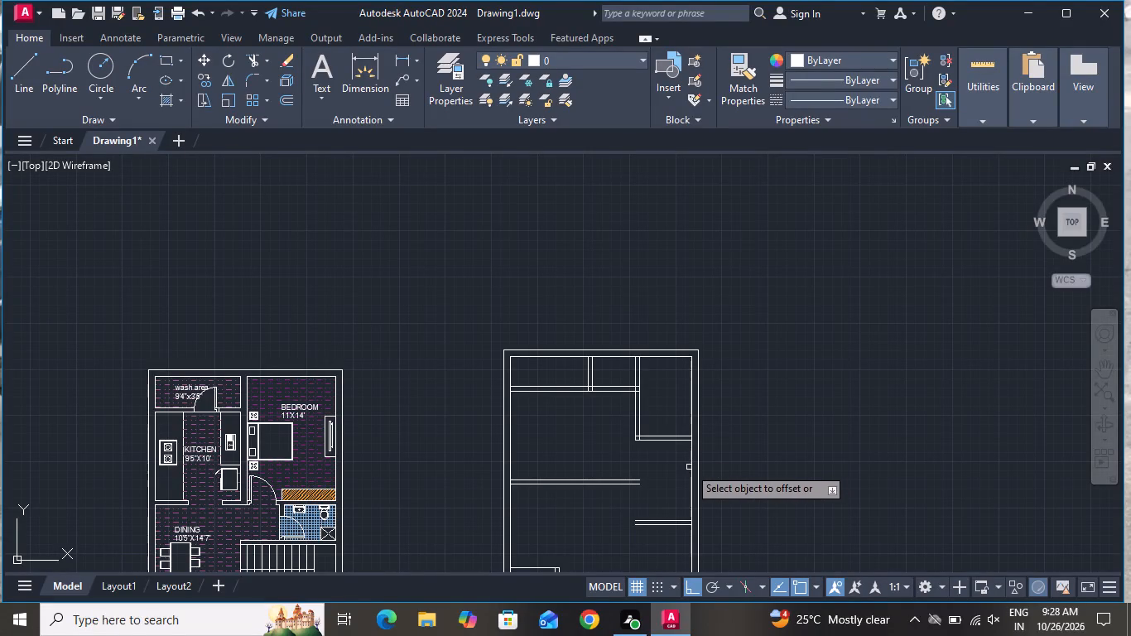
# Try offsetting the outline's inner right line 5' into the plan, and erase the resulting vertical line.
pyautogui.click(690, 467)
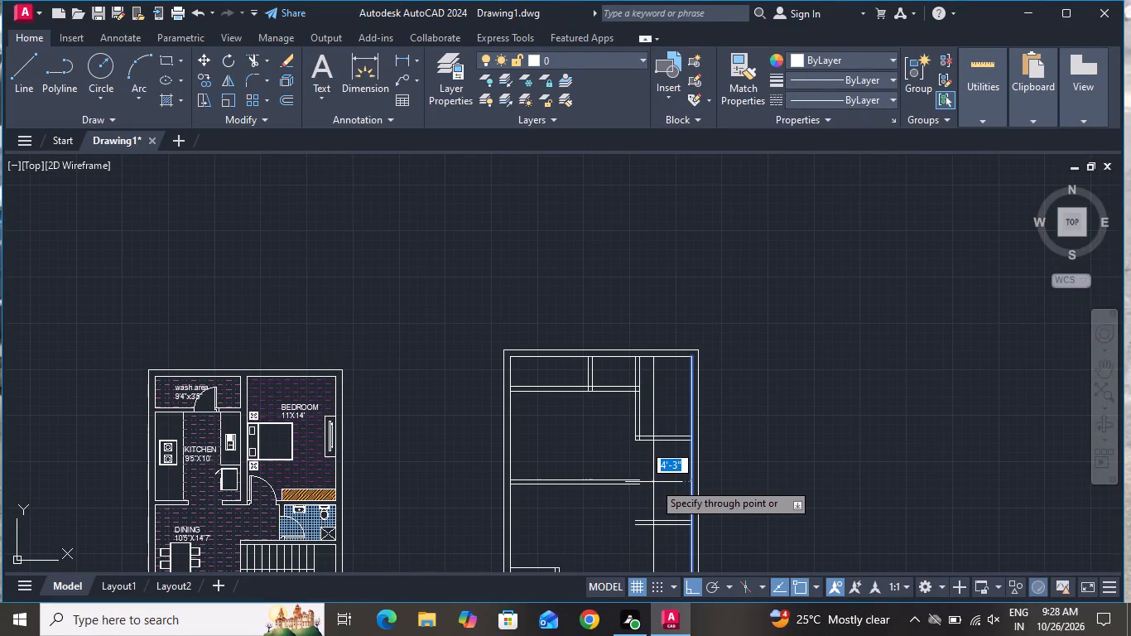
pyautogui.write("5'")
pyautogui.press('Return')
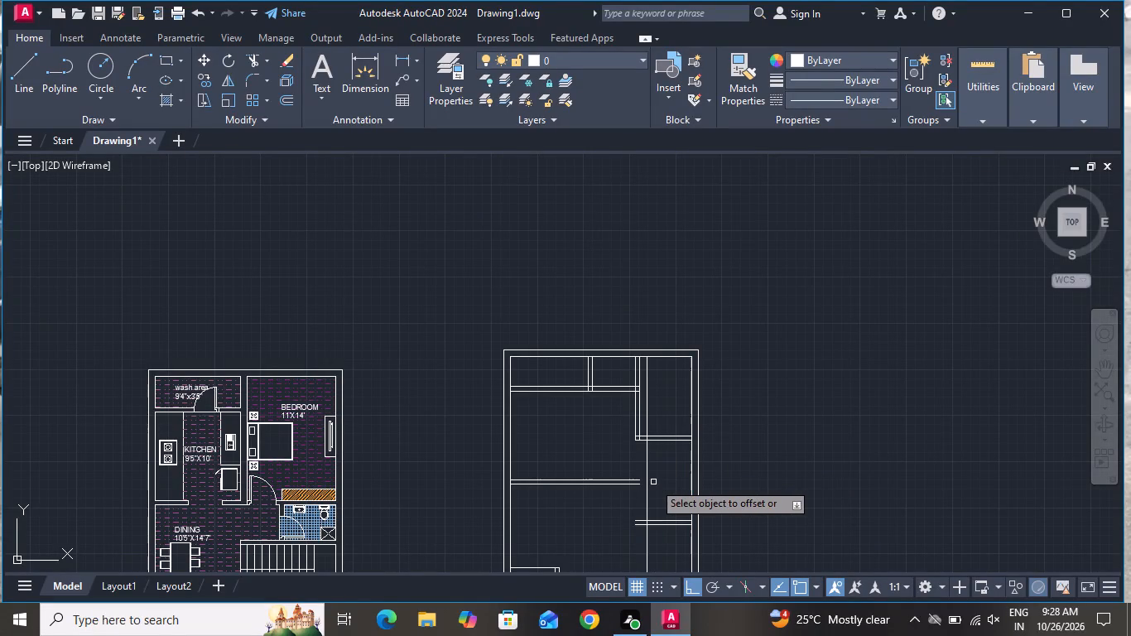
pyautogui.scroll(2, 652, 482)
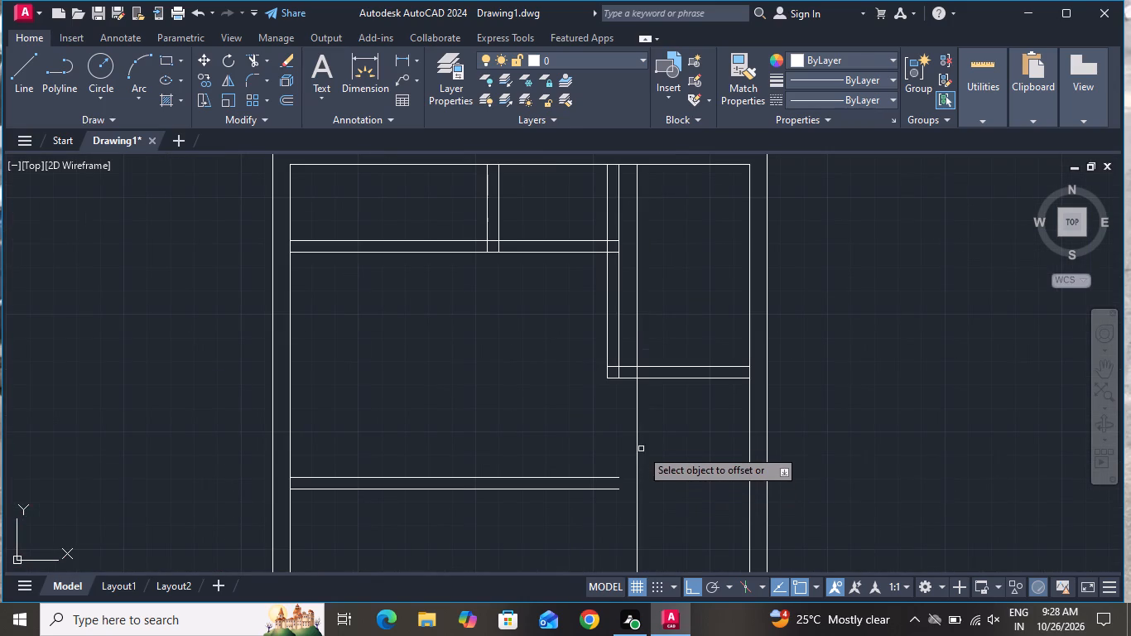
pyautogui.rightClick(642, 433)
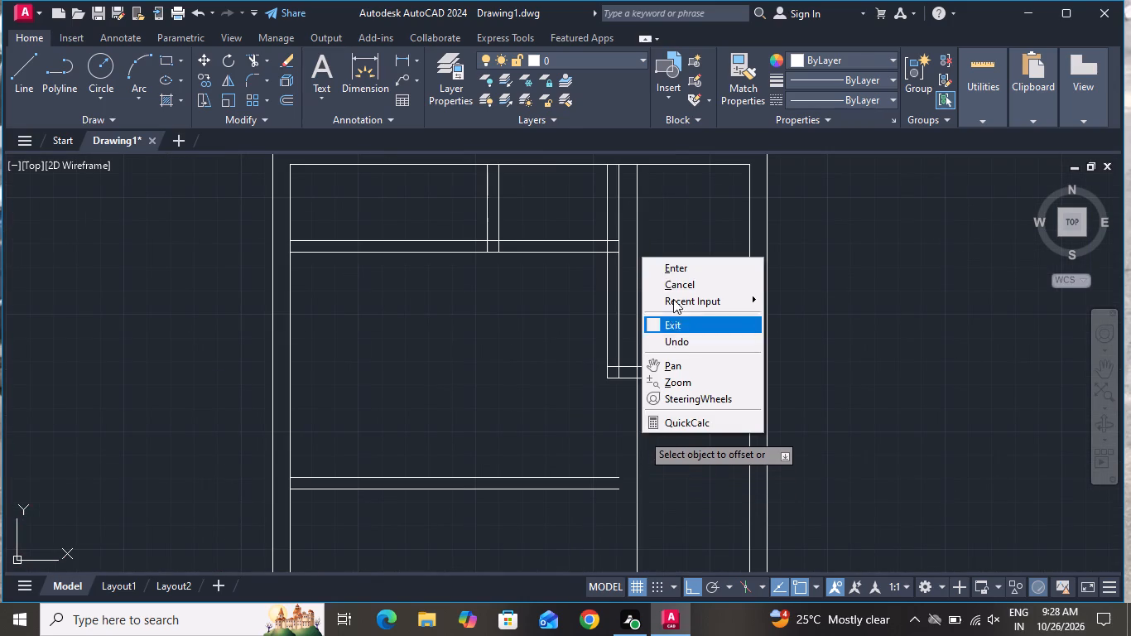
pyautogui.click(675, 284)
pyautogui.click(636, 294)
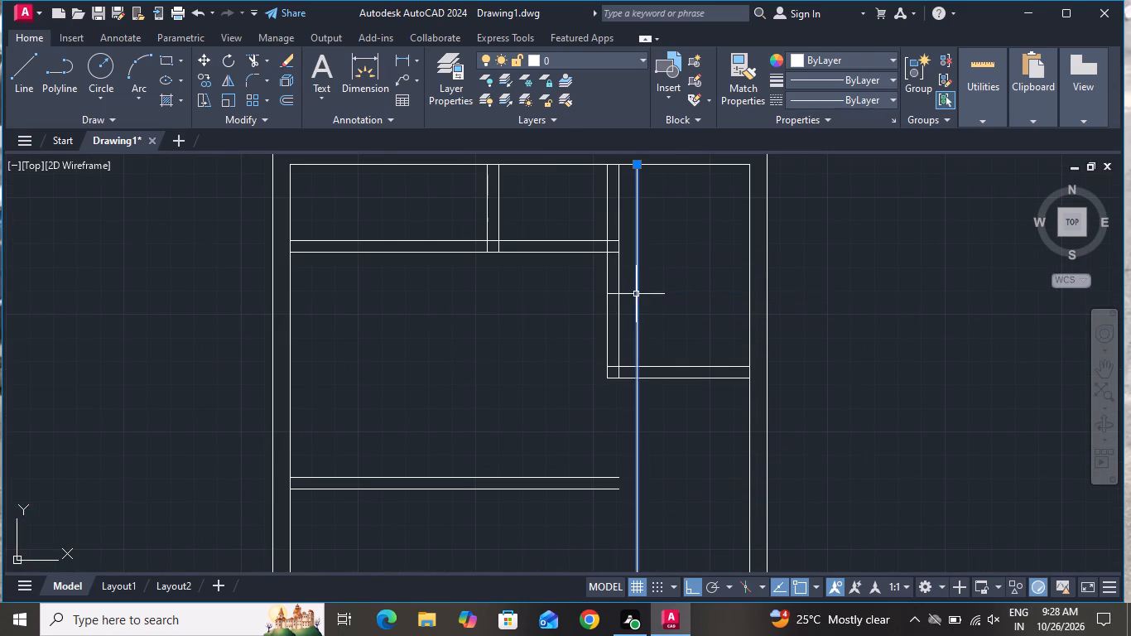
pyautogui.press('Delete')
# Extend both lines of the upper-right room's left wall down to the bottom line of the short horizontal wall below that room.
pyautogui.write('EX')
pyautogui.press('space')
pyautogui.press('space')
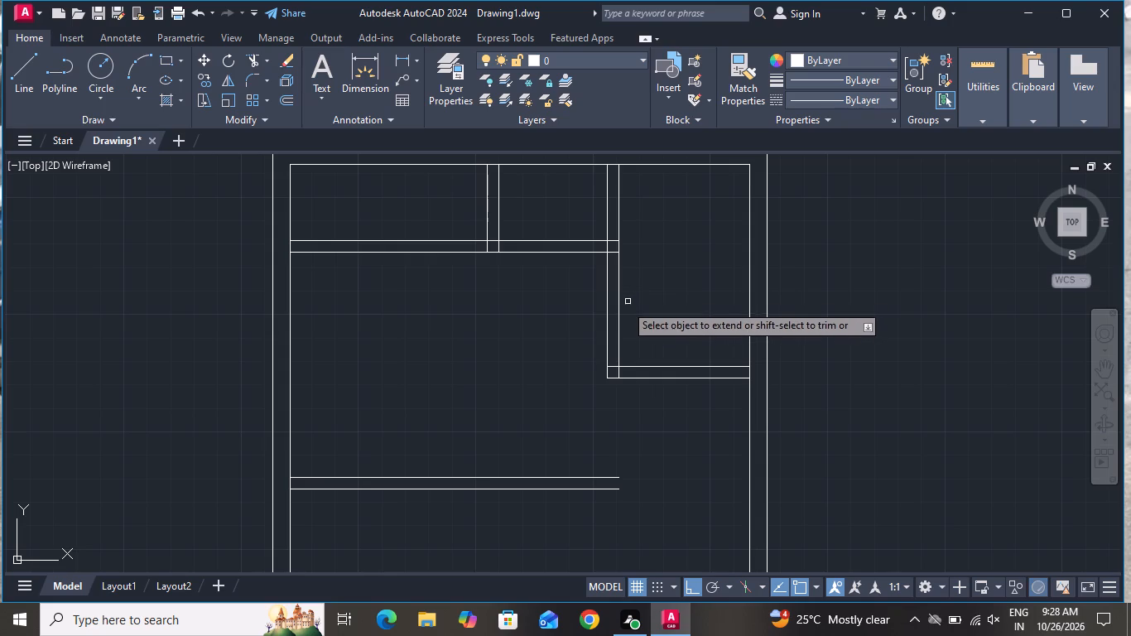
pyautogui.click(620, 329)
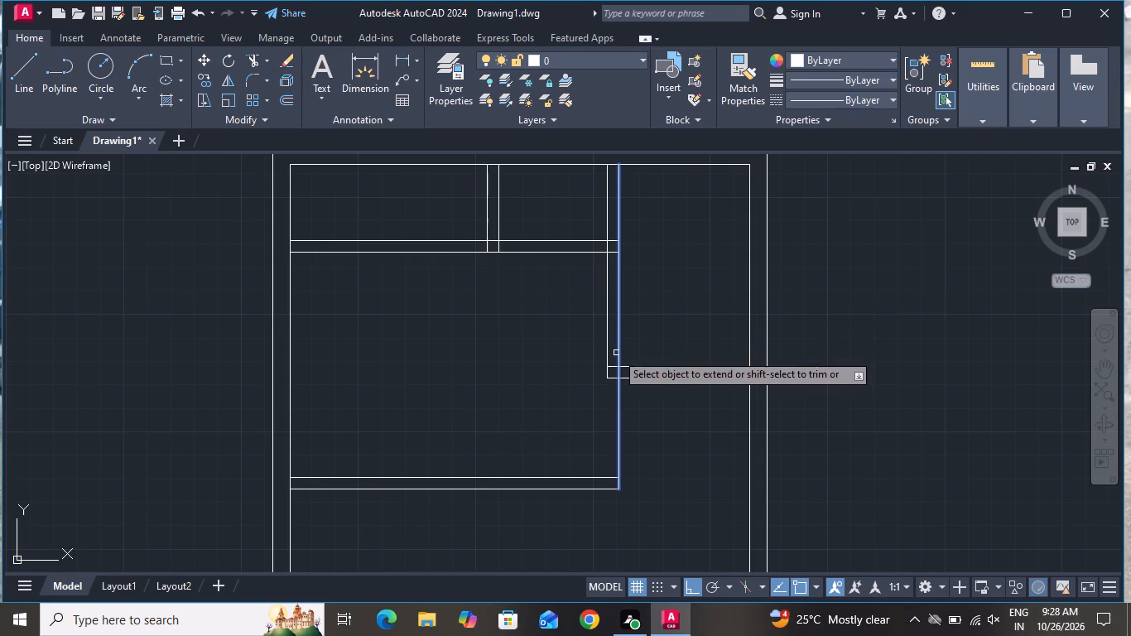
pyautogui.click(607, 340)
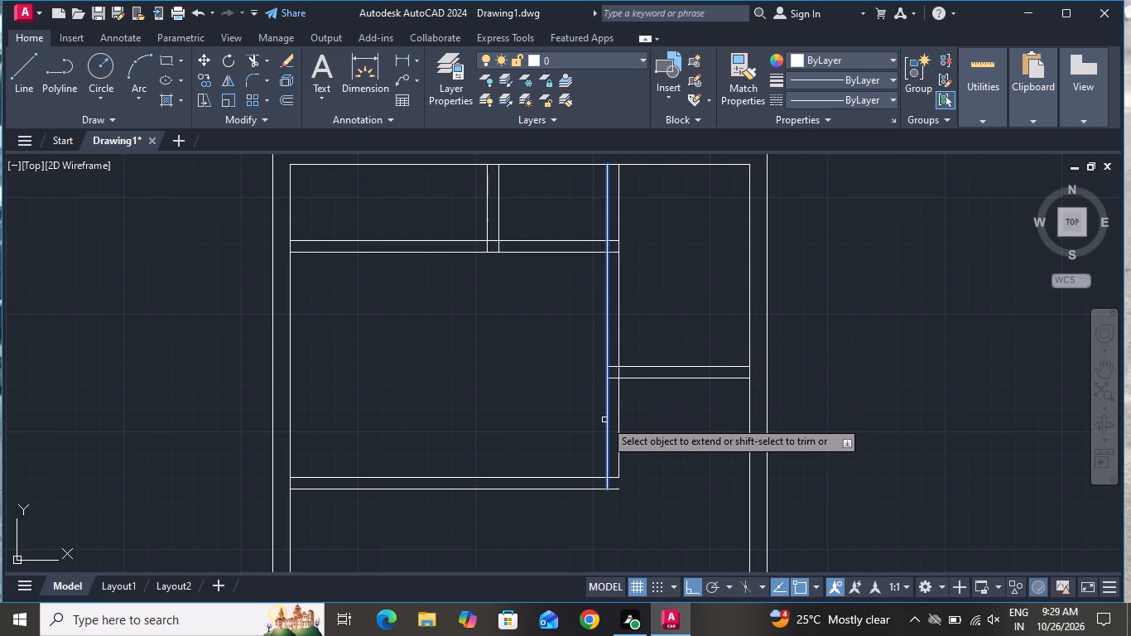
pyautogui.click(604, 420)
pyautogui.click(618, 421)
pyautogui.scroll(-2, 624, 418)
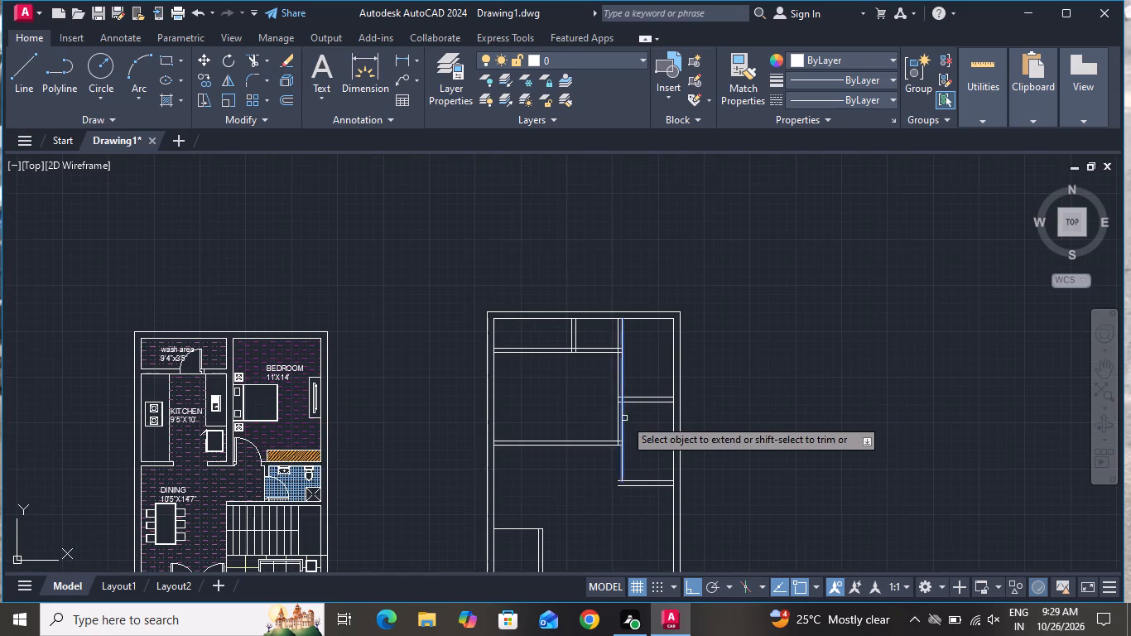
pyautogui.click(629, 420)
pyautogui.click(610, 433)
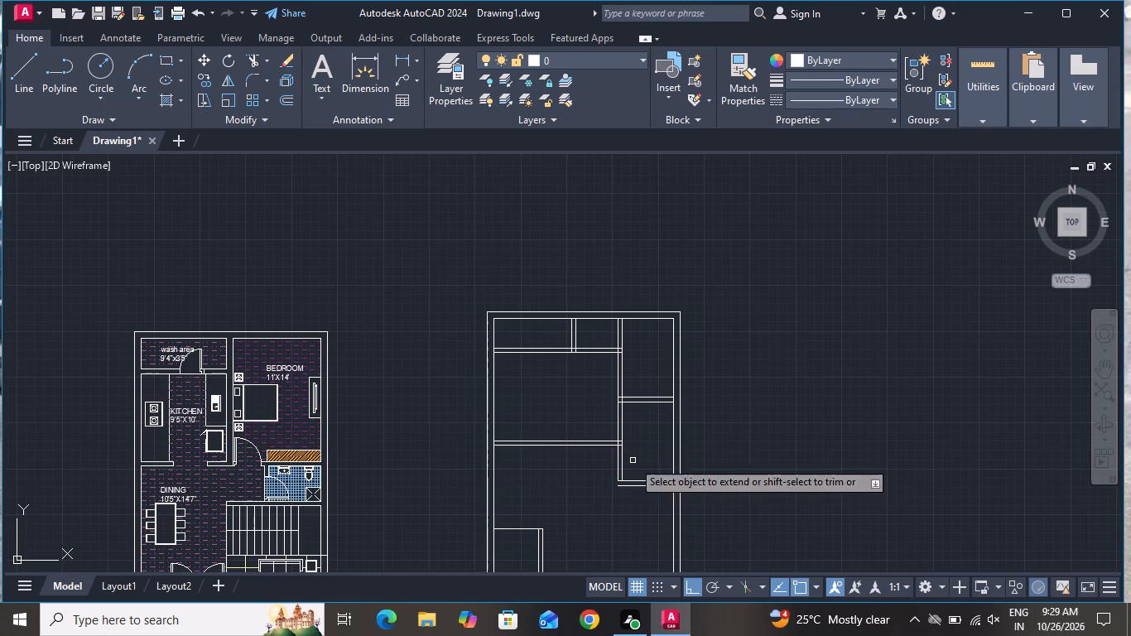
pyautogui.click(631, 459)
pyautogui.click(608, 470)
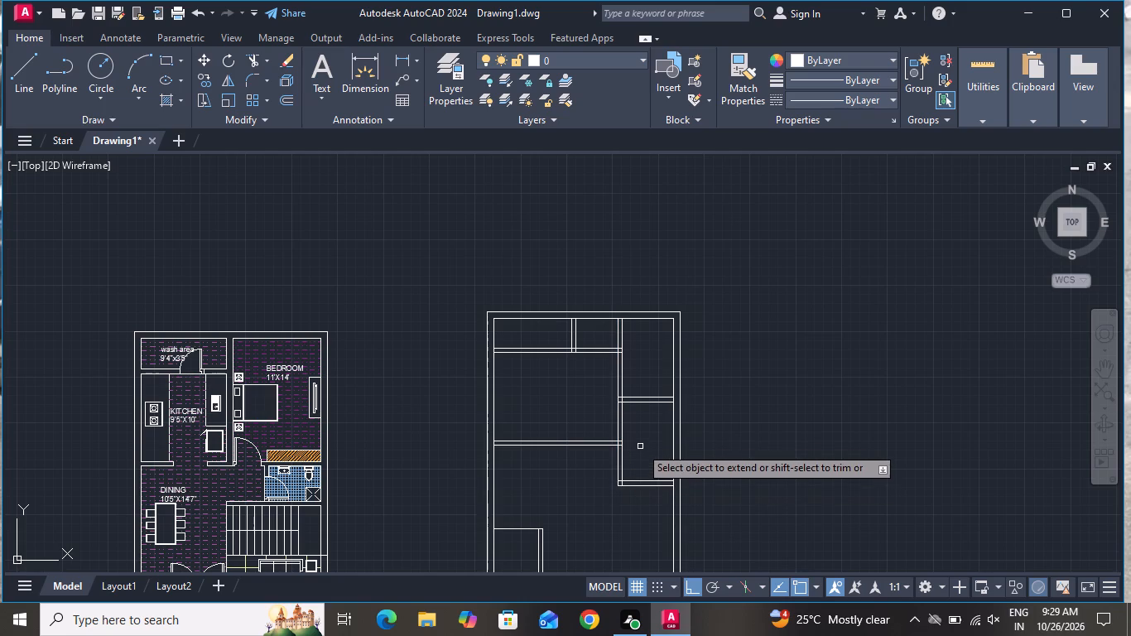
pyautogui.rightClick(640, 446)
pyautogui.click(675, 266)
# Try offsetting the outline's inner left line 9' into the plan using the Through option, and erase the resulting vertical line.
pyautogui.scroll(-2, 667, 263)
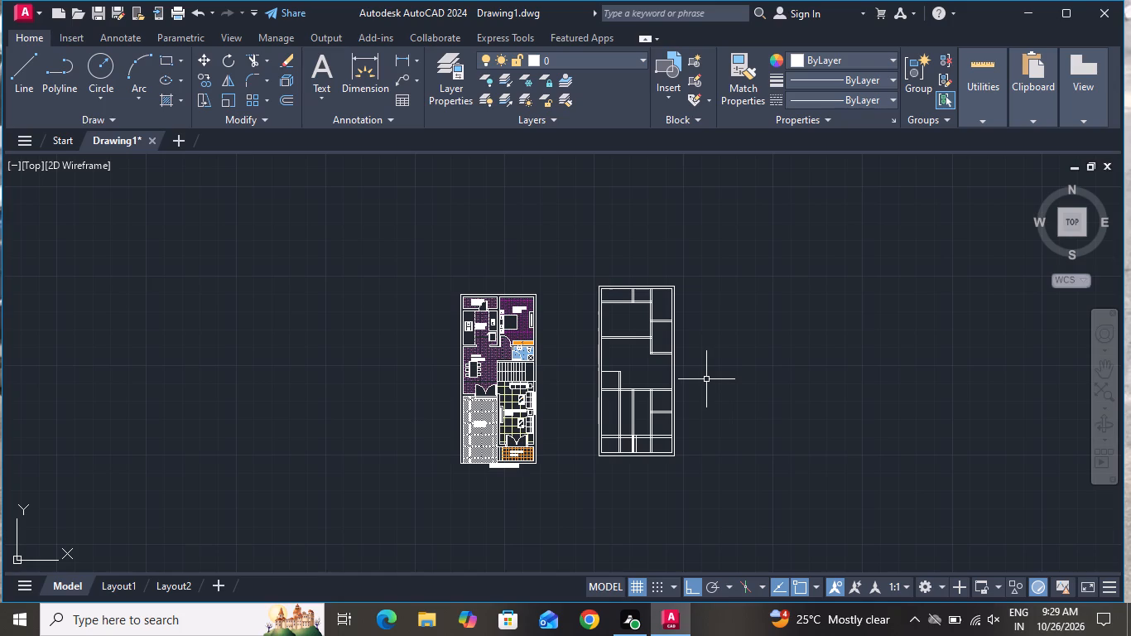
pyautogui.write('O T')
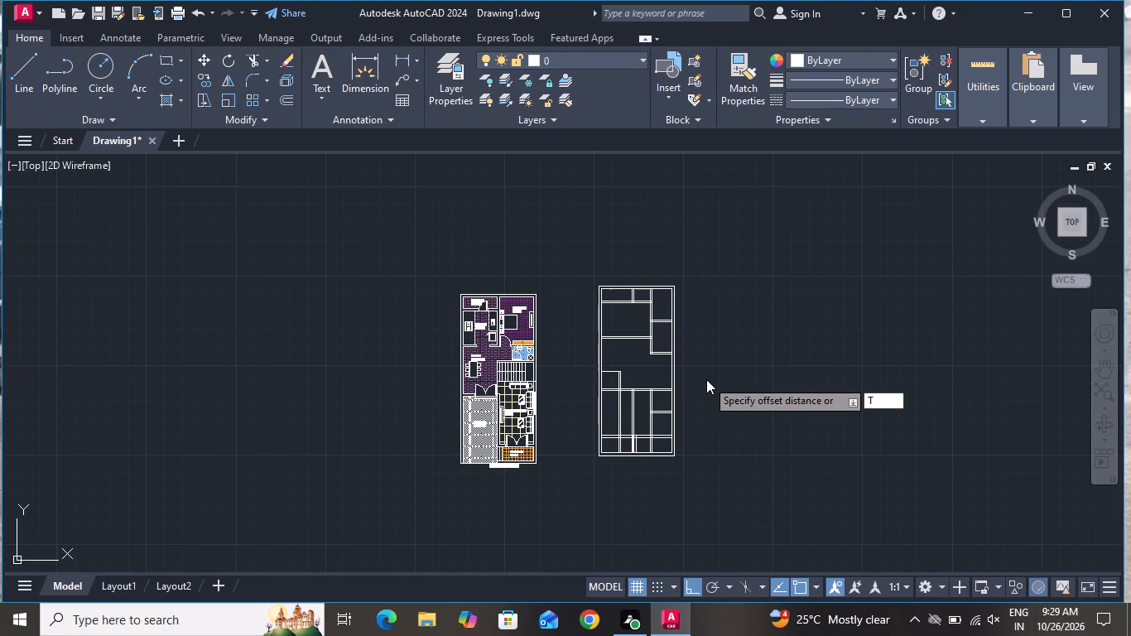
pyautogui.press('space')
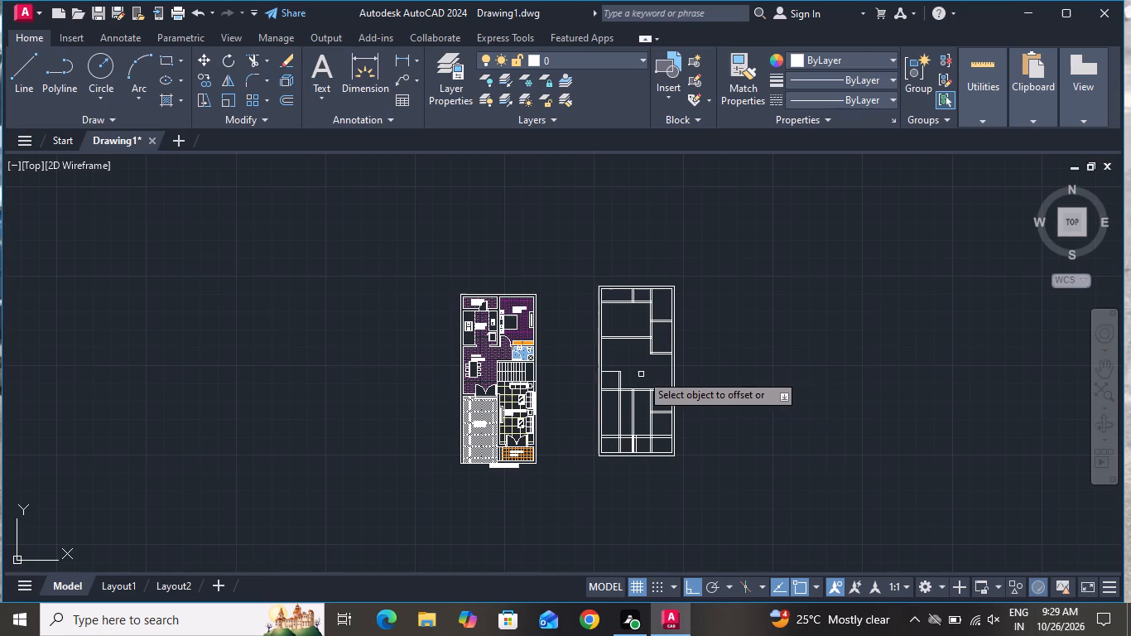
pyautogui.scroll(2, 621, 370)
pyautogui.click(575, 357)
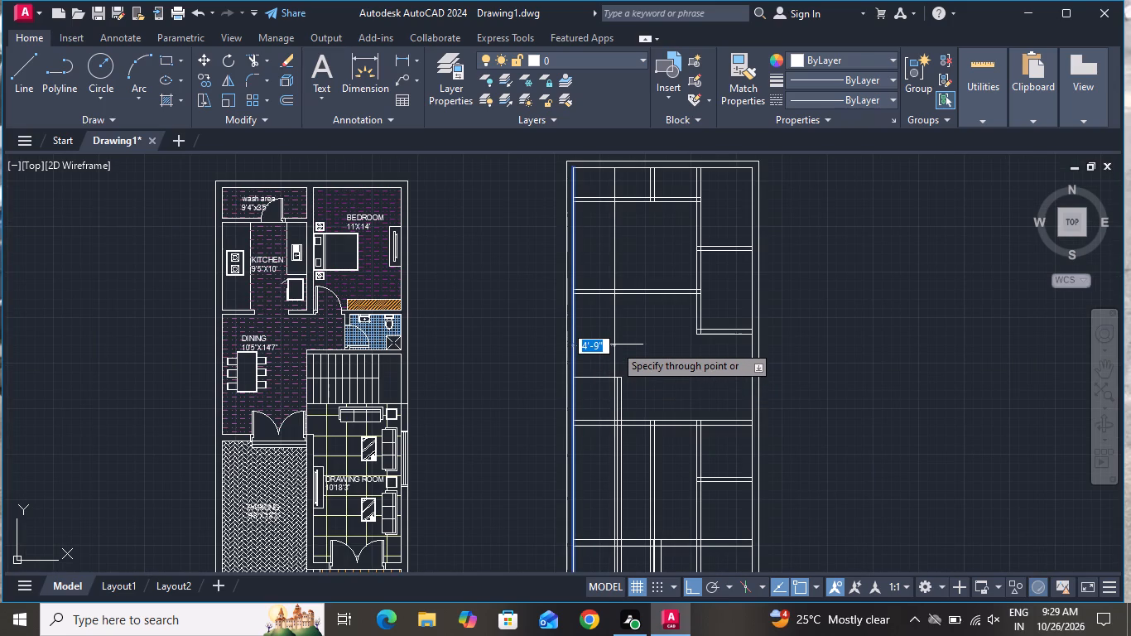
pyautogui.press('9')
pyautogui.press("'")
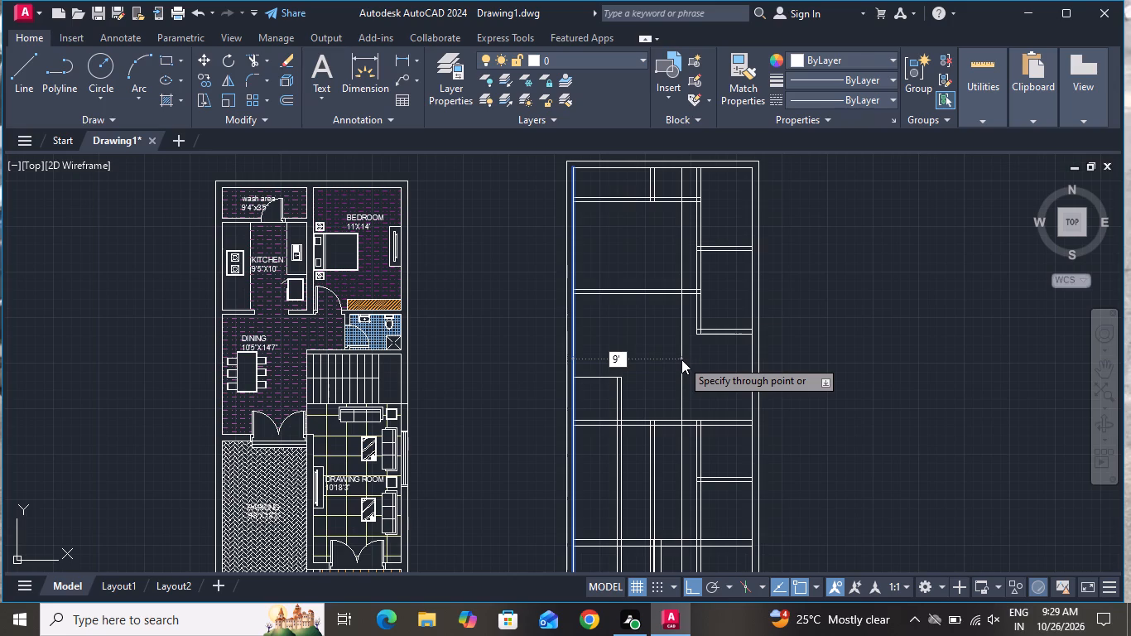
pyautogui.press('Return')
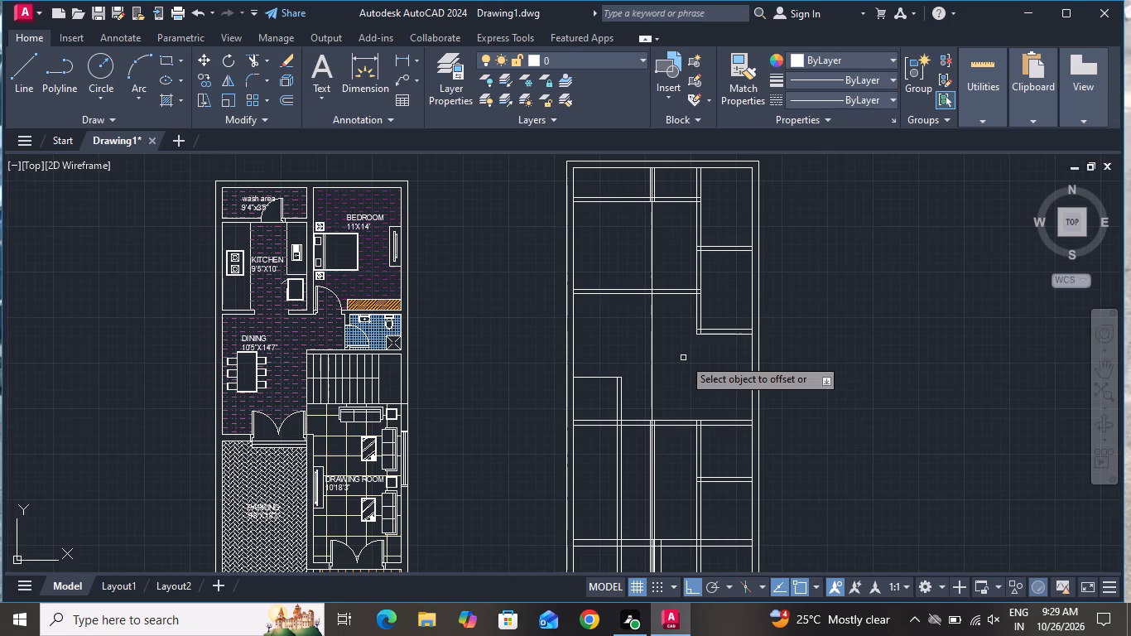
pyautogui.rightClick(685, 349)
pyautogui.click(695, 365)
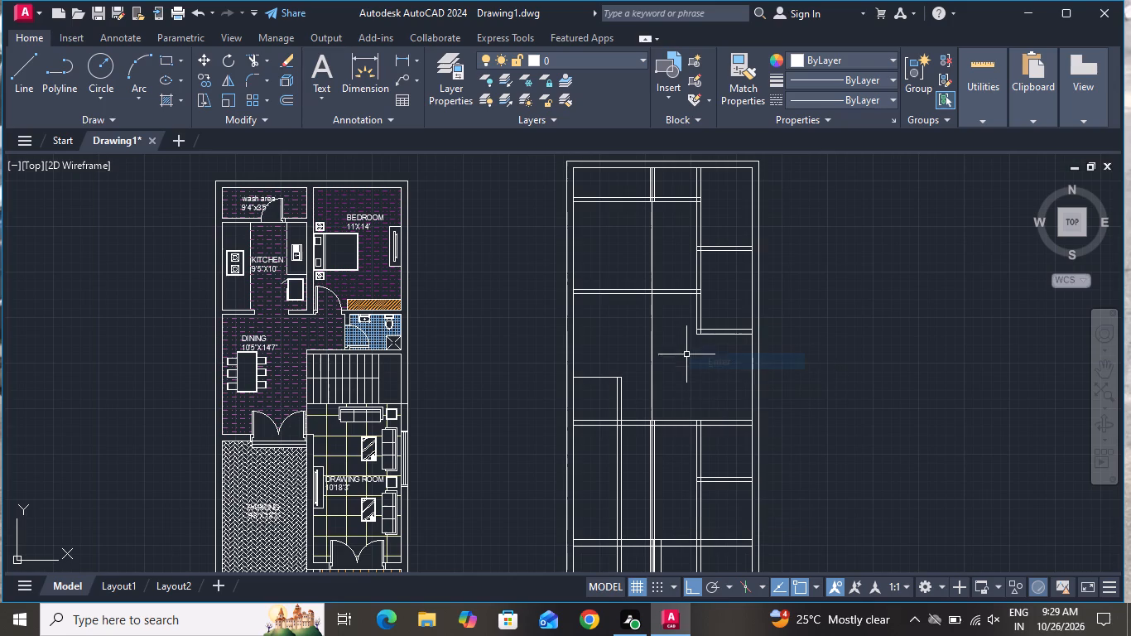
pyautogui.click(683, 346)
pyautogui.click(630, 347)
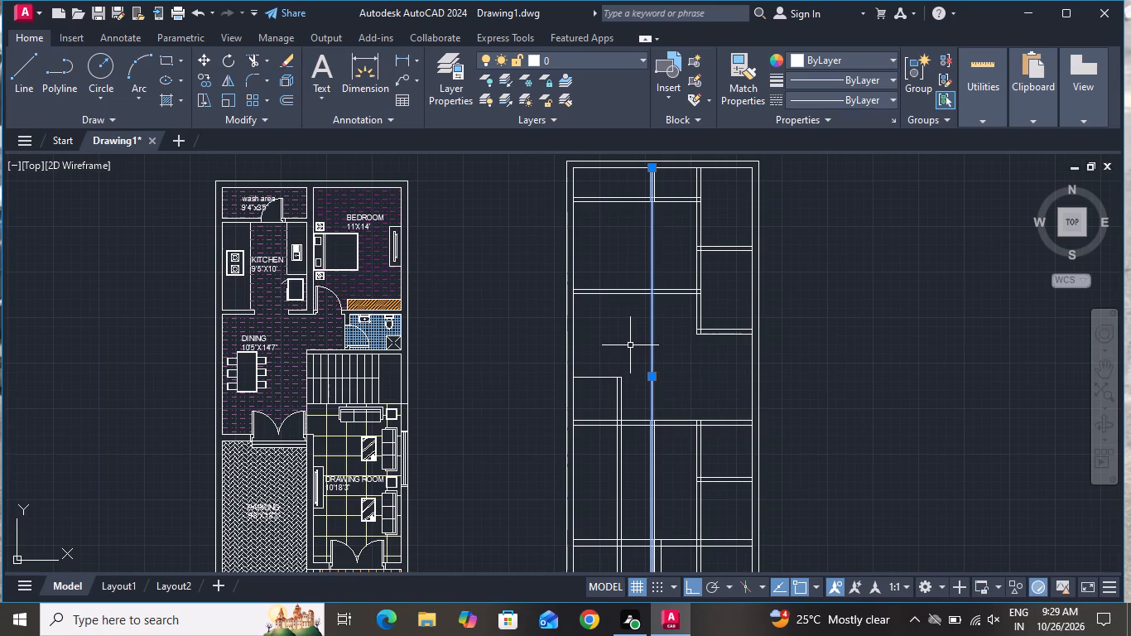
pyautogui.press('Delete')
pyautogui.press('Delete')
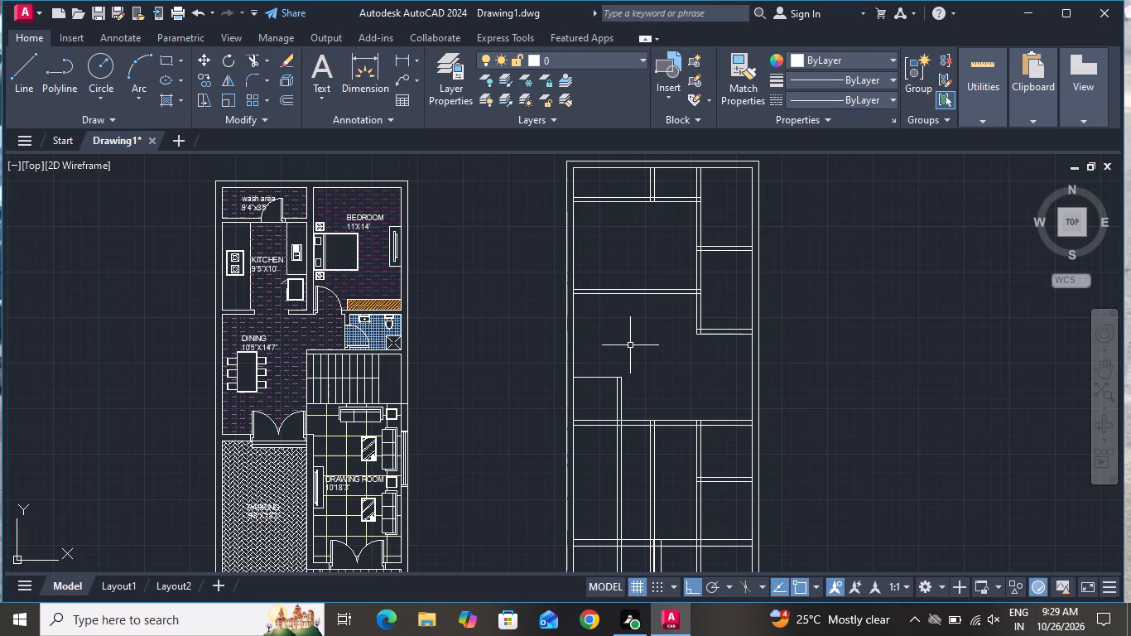
# Trim the left and middle vertical wall lines out of the large lower room, between its upper and lower horizontal walls.
pyautogui.click(253, 59)
pyautogui.scroll(-1, 440, 244)
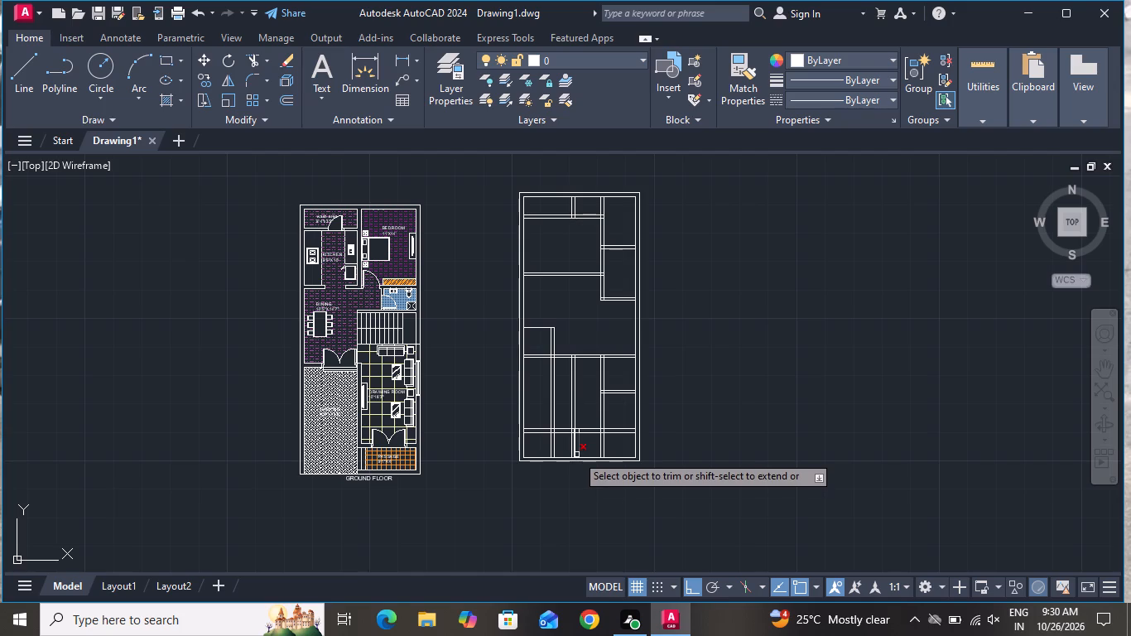
pyautogui.click(579, 387)
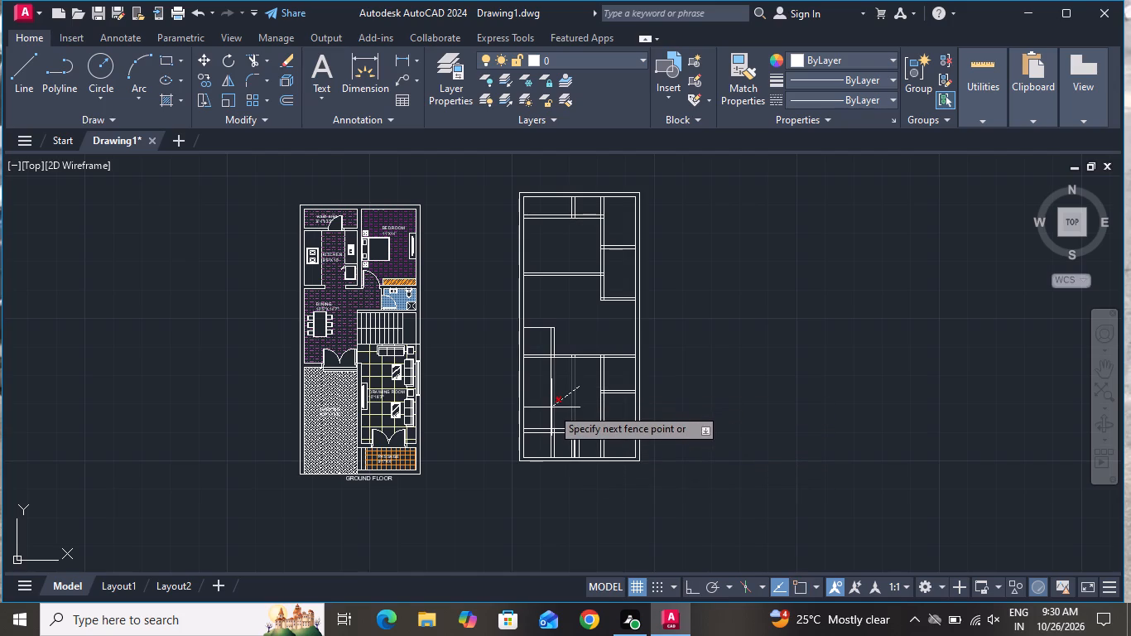
pyautogui.click(533, 397)
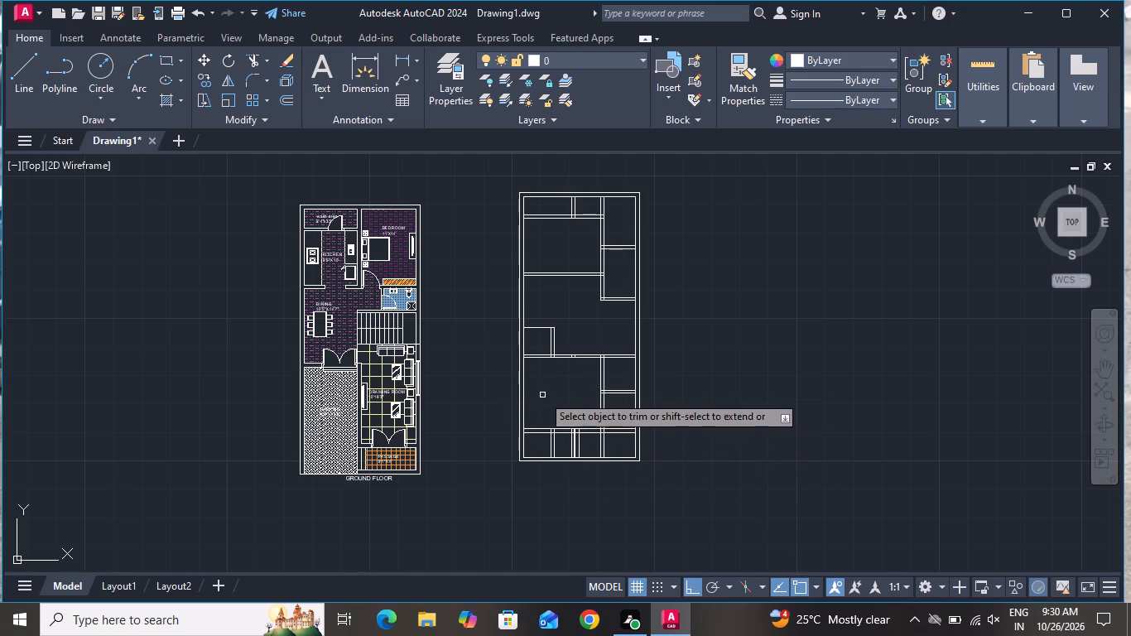
# Trim the left and right vertical wall pairs out of the bottom strip, including the left pair's stubs inside the lower horizontal wall.
pyautogui.scroll(2, 580, 441)
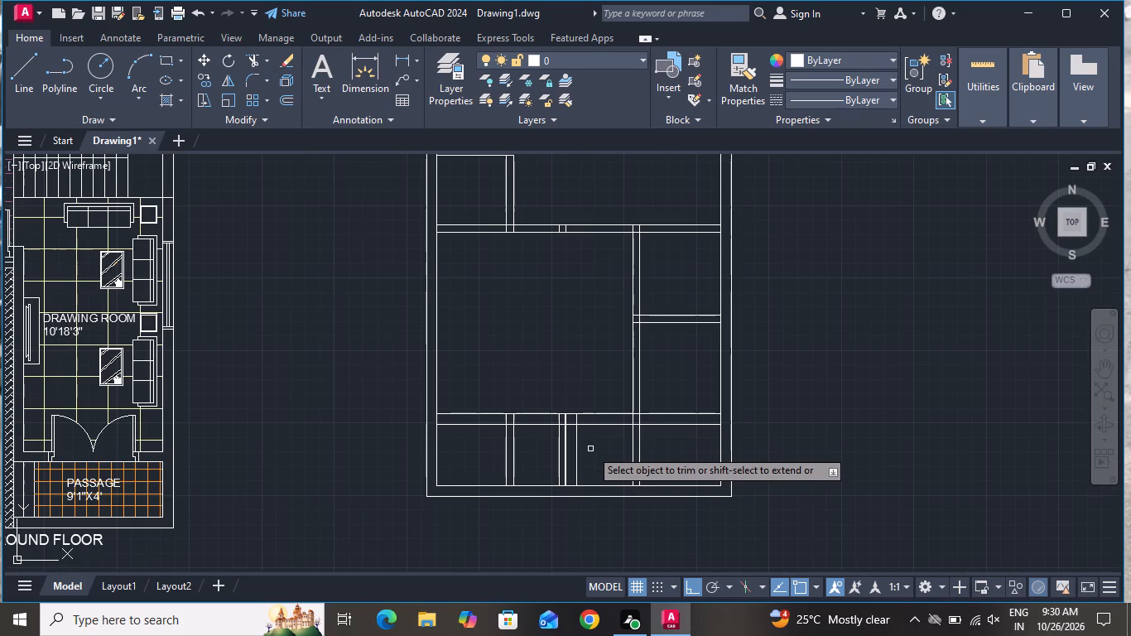
pyautogui.click(548, 453)
pyautogui.click(469, 450)
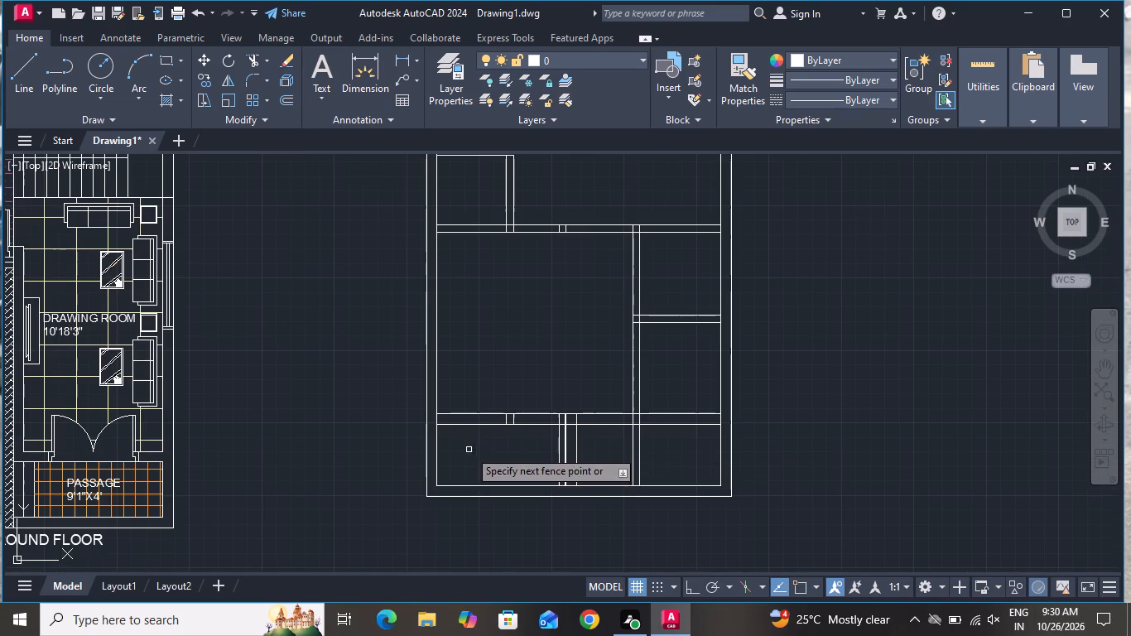
pyautogui.scroll(2, 508, 415)
pyautogui.click(527, 424)
pyautogui.click(445, 427)
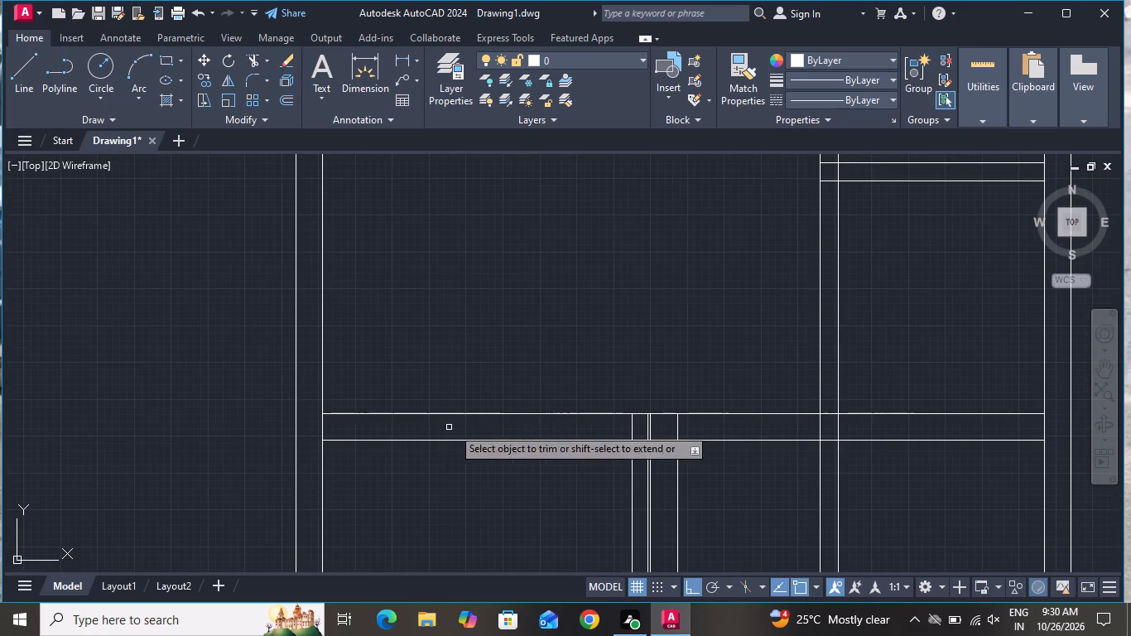
pyautogui.scroll(-2, 580, 454)
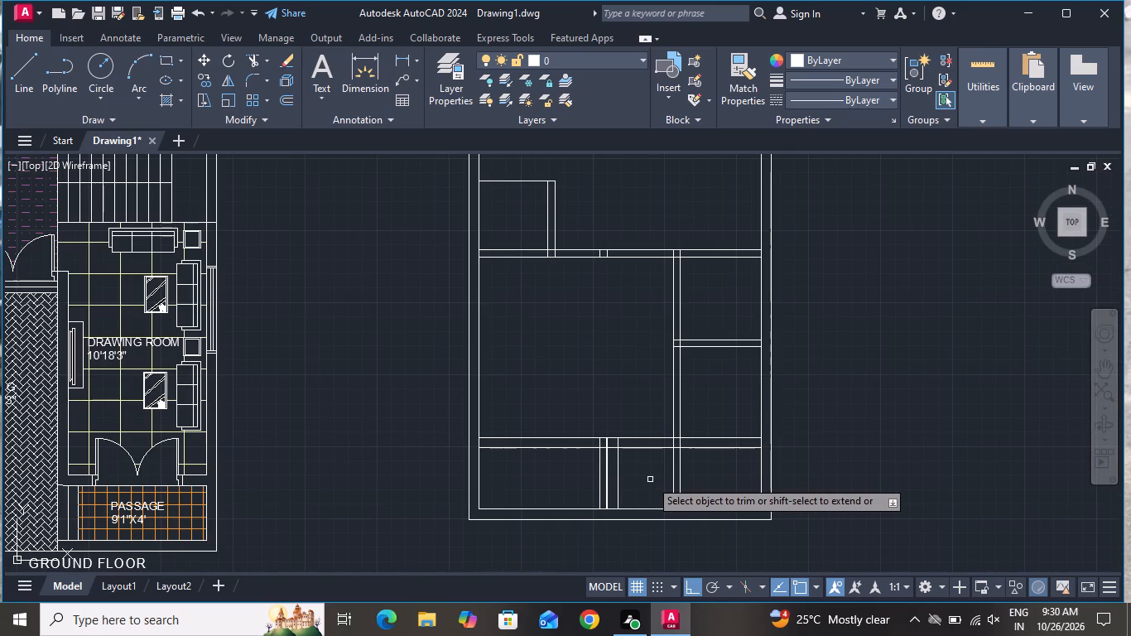
pyautogui.click(696, 470)
pyautogui.click(661, 481)
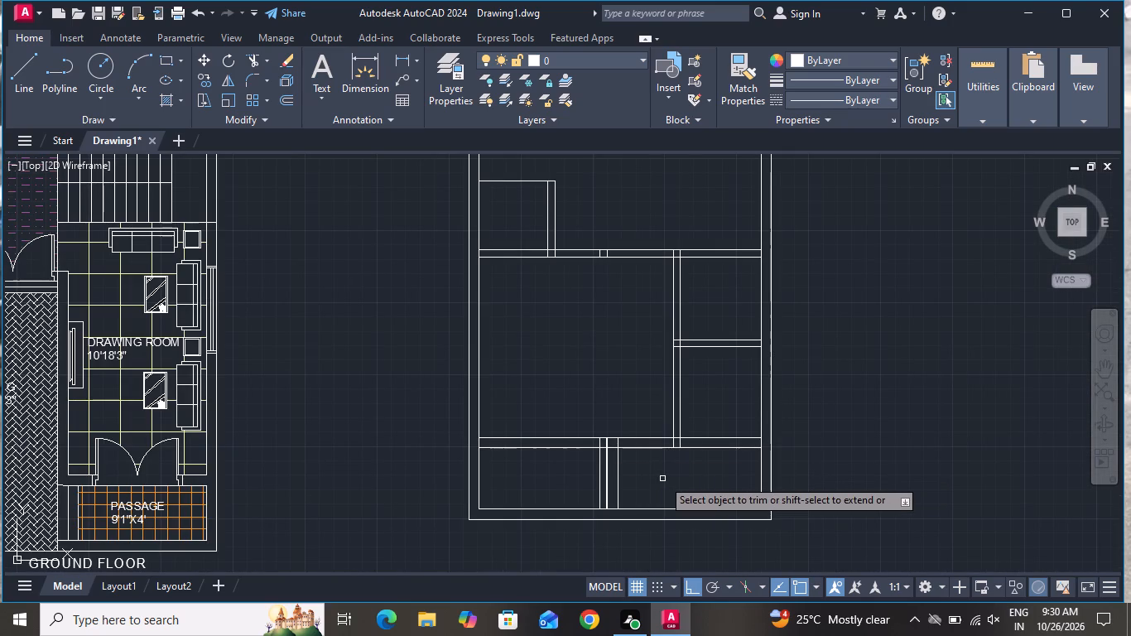
# Trim the two outer lines of the middle vertical group from the bottom strip and clear the group's stubs inside the lower horizontal wall.
pyautogui.scroll(2, 603, 483)
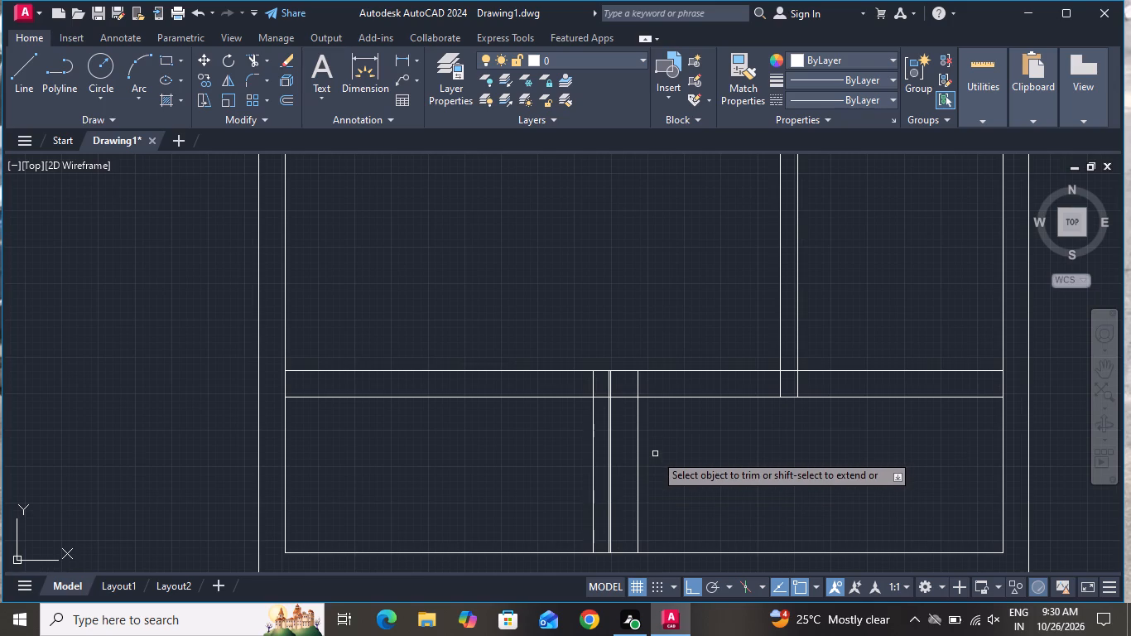
pyautogui.click(596, 450)
pyautogui.click(582, 450)
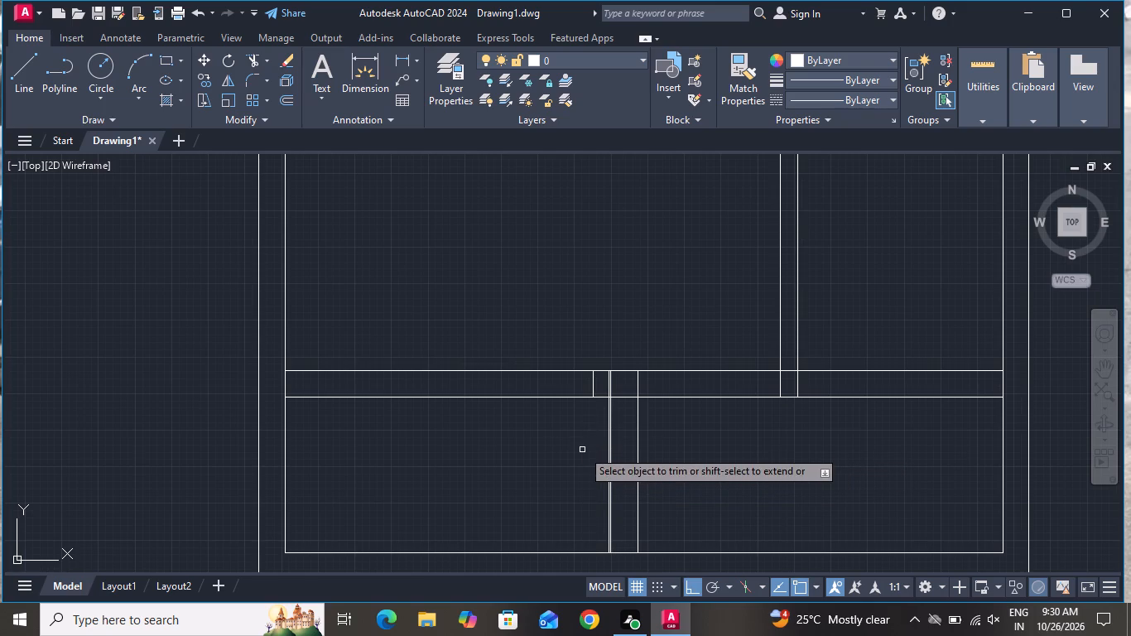
pyautogui.click(636, 433)
pyautogui.click(657, 431)
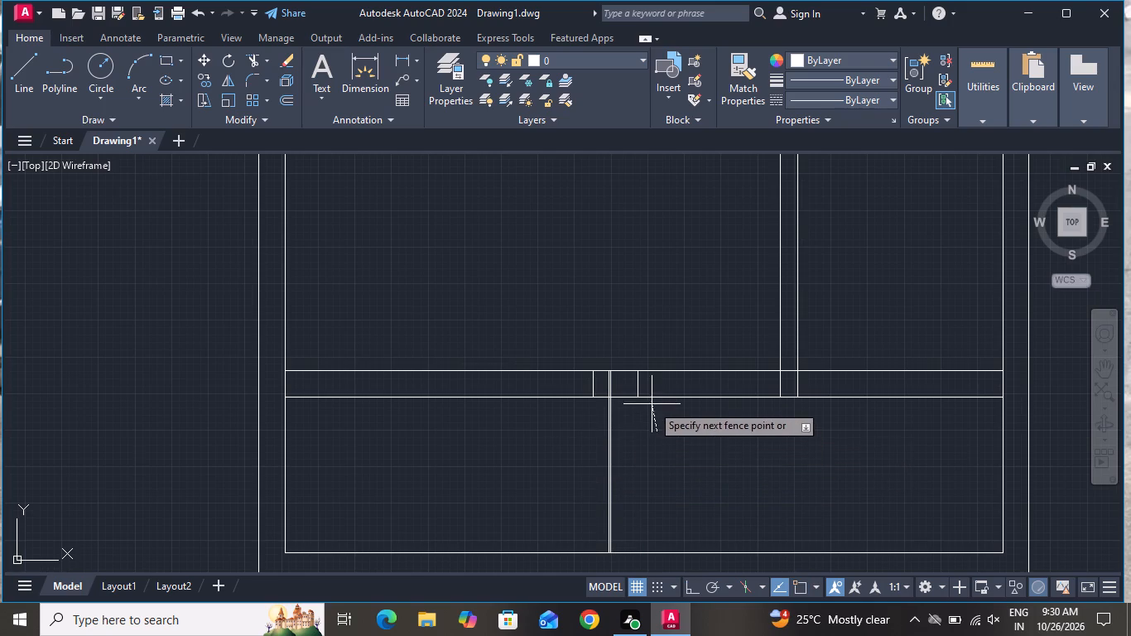
pyautogui.click(643, 439)
pyautogui.click(642, 382)
pyautogui.click(621, 382)
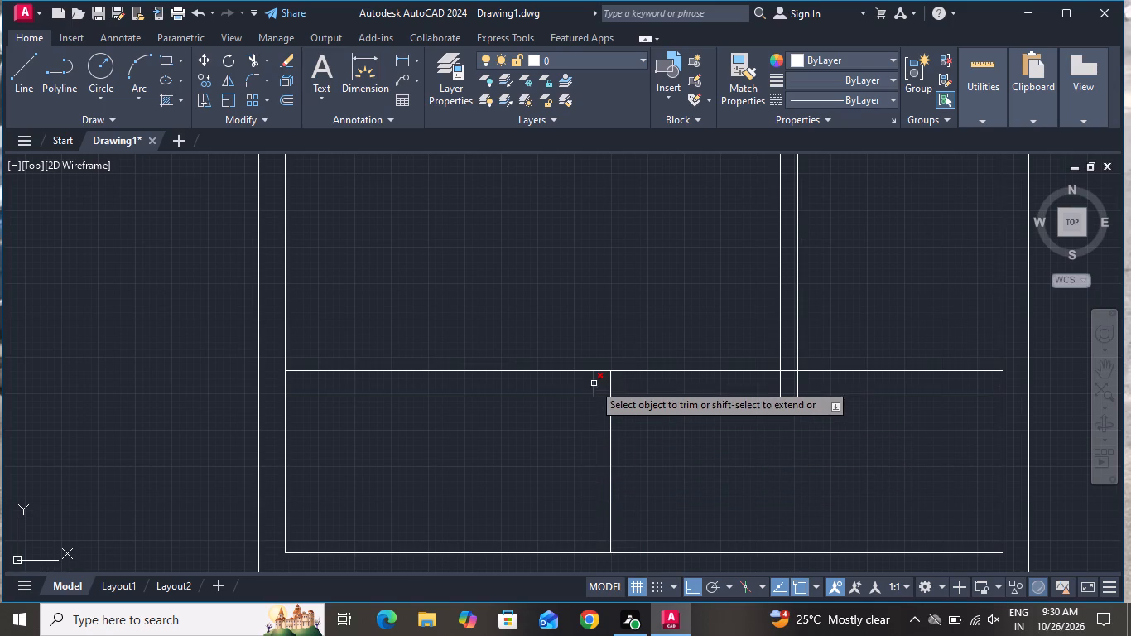
pyautogui.click(591, 381)
pyautogui.click(599, 376)
pyautogui.click(624, 382)
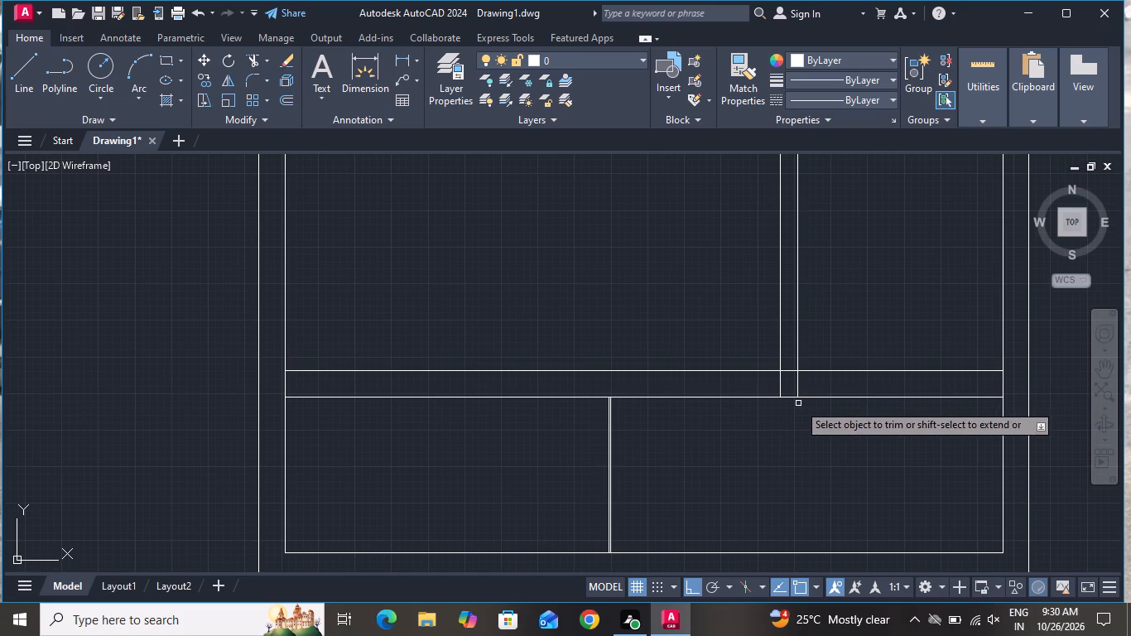
# Trim the lower horizontal wall's crossing lines where it meets the right vertical wall and the outline's left wall, opening both junctions.
pyautogui.click(806, 385)
pyautogui.click(756, 386)
pyautogui.click(789, 380)
pyautogui.click(785, 345)
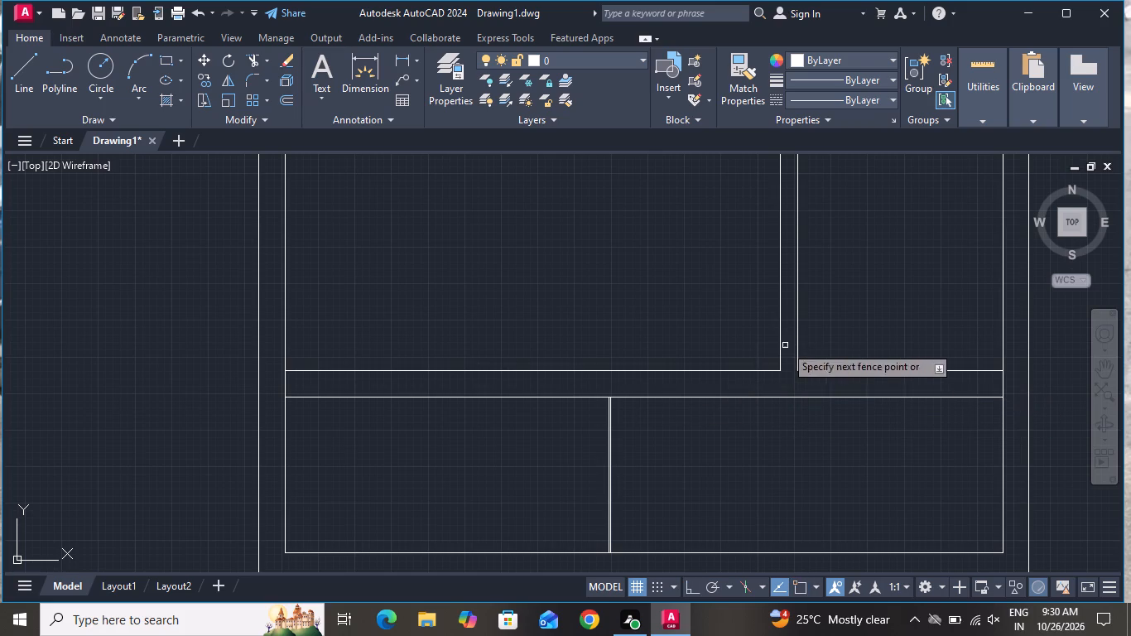
pyautogui.click(281, 374)
pyautogui.click(296, 380)
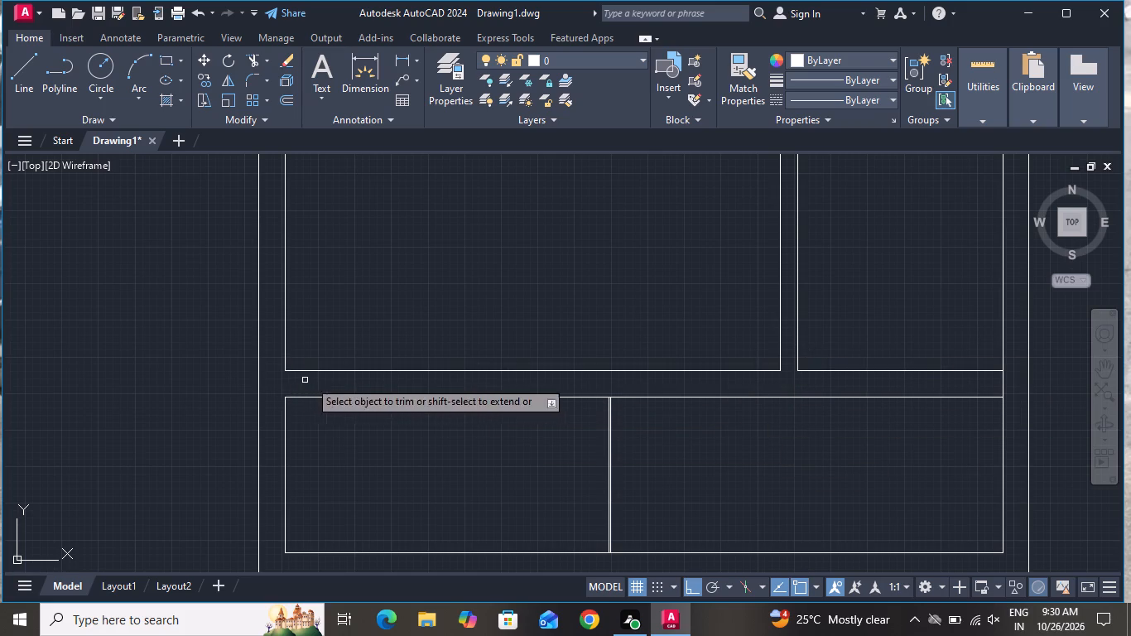
# Trim the inner line of the outline's right wall where the lower horizontal wall above the bottom strip meets it.
pyautogui.scroll(-2, 365, 373)
pyautogui.scroll(3, 608, 369)
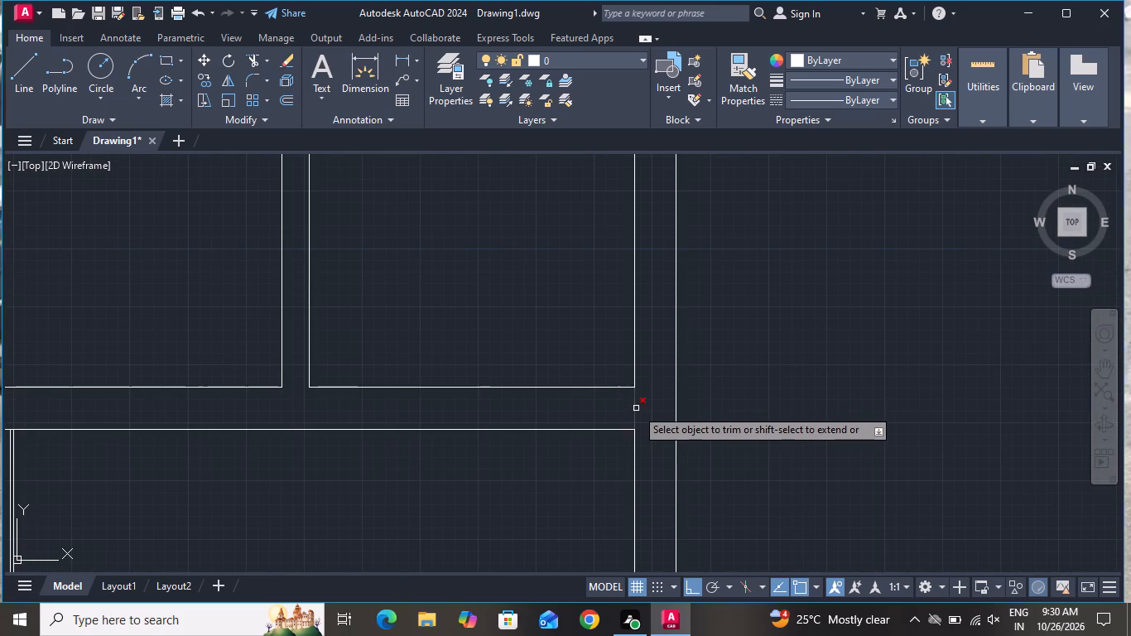
pyautogui.click(636, 405)
# Trim the crossing lines where the partition between the two small lower-right rooms meets the right vertical wall and the outline's right wall.
pyautogui.scroll(-3, 624, 438)
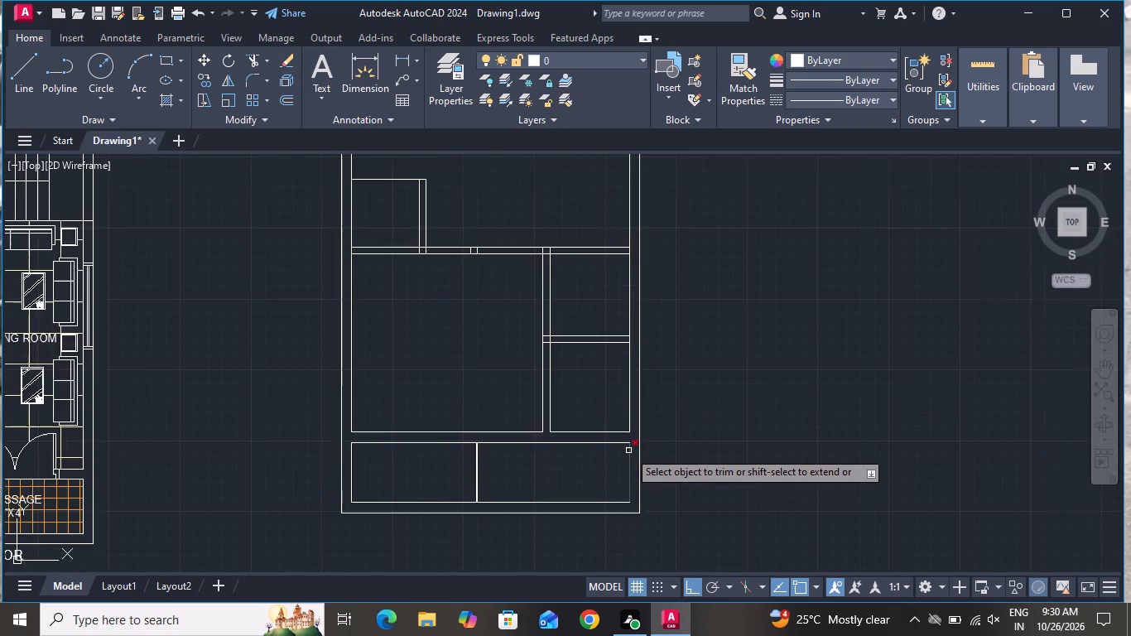
pyautogui.scroll(-1, 628, 450)
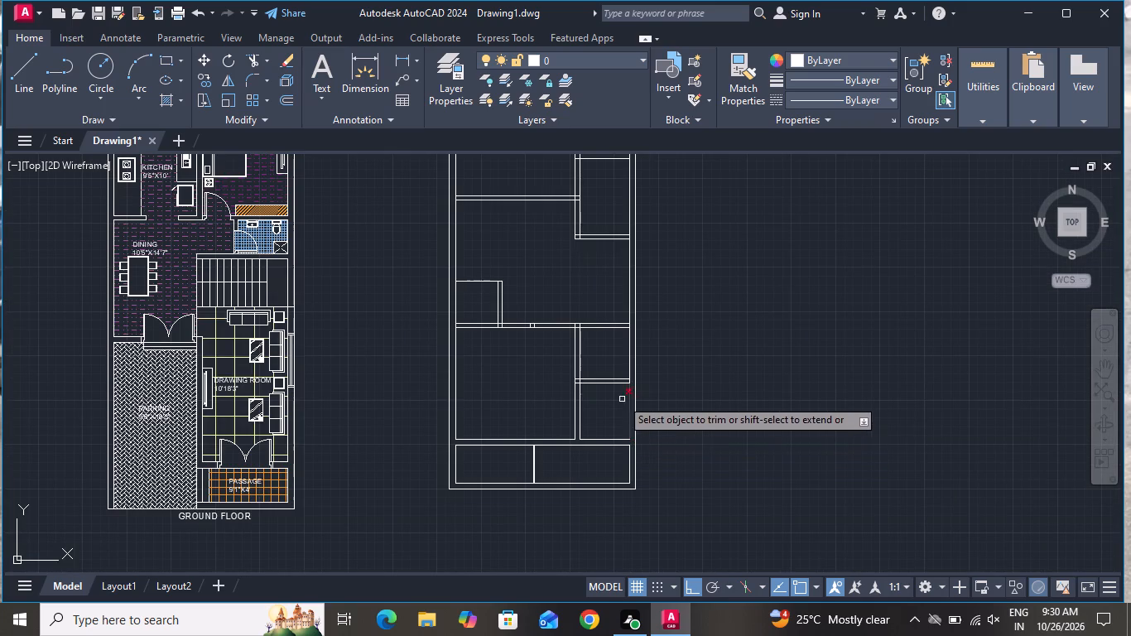
pyautogui.scroll(3, 597, 376)
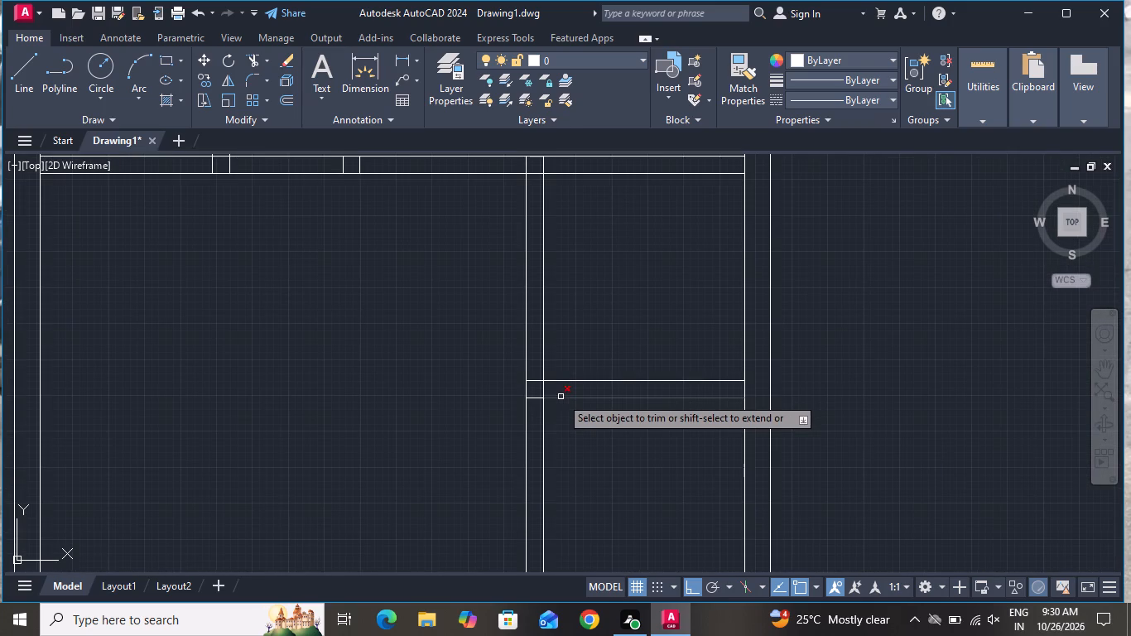
pyautogui.scroll(1, 532, 412)
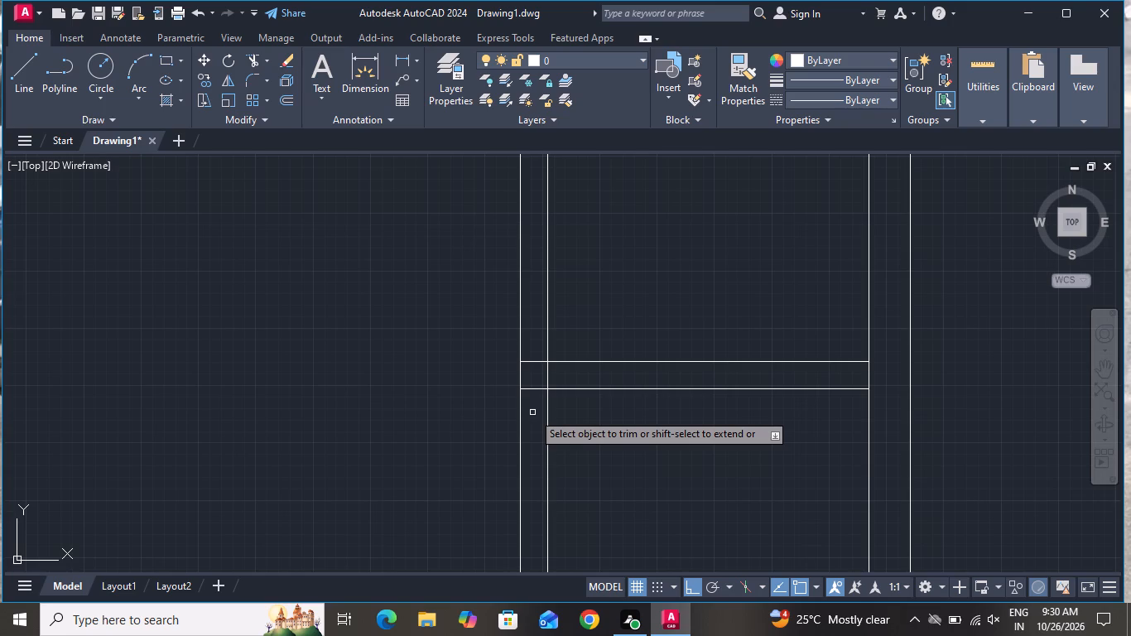
pyautogui.click(532, 412)
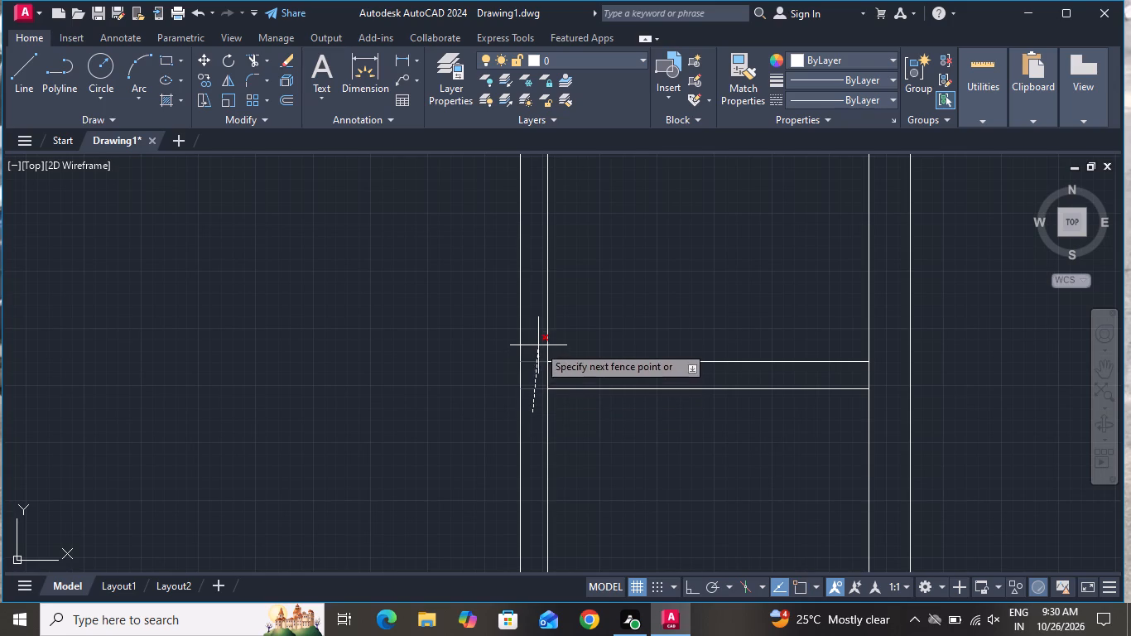
pyautogui.click(538, 338)
pyautogui.click(541, 368)
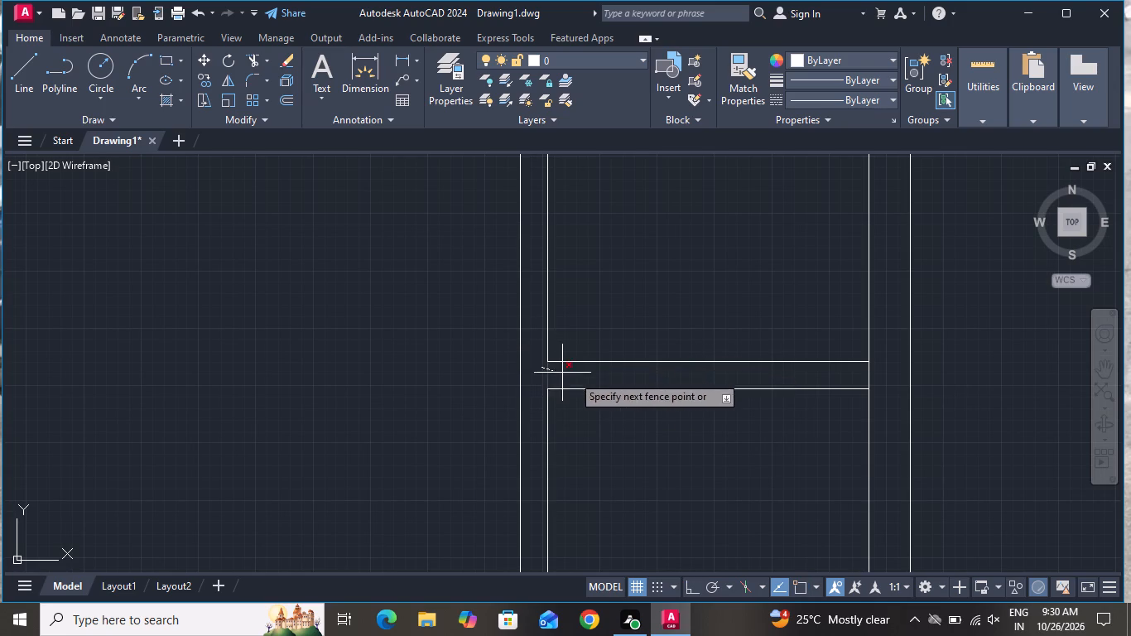
pyautogui.click(878, 378)
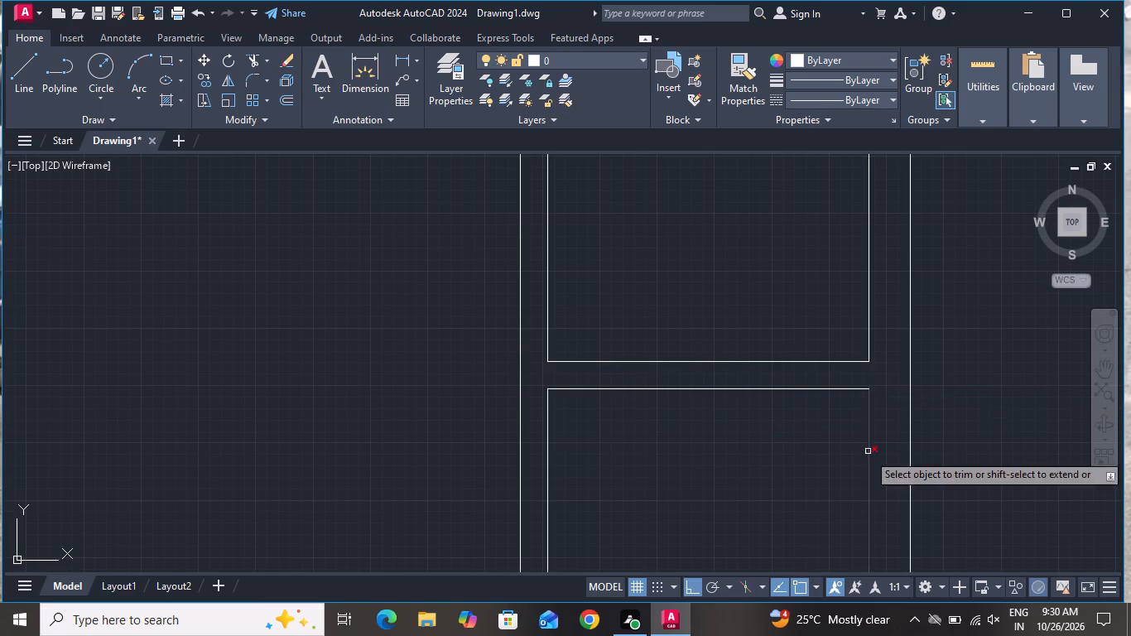
# On the horizontal wall above the large lower room, clear the vertical stubs and open its junctions with the outline's right wall and right vertical wall.
pyautogui.scroll(-2, 864, 469)
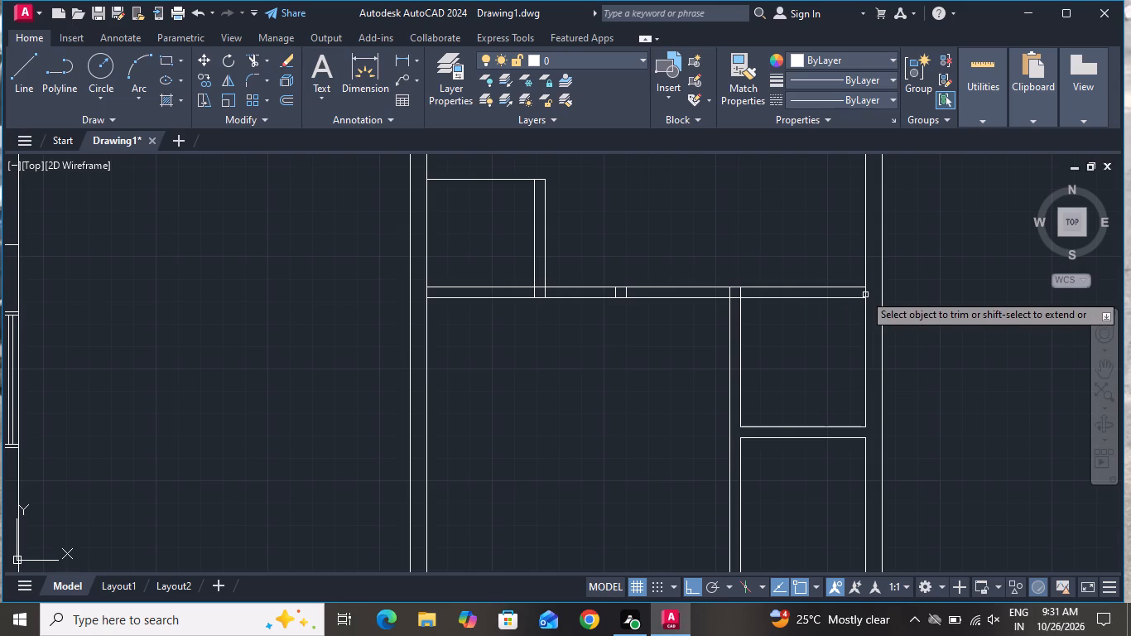
pyautogui.click(864, 293)
pyautogui.scroll(2, 749, 295)
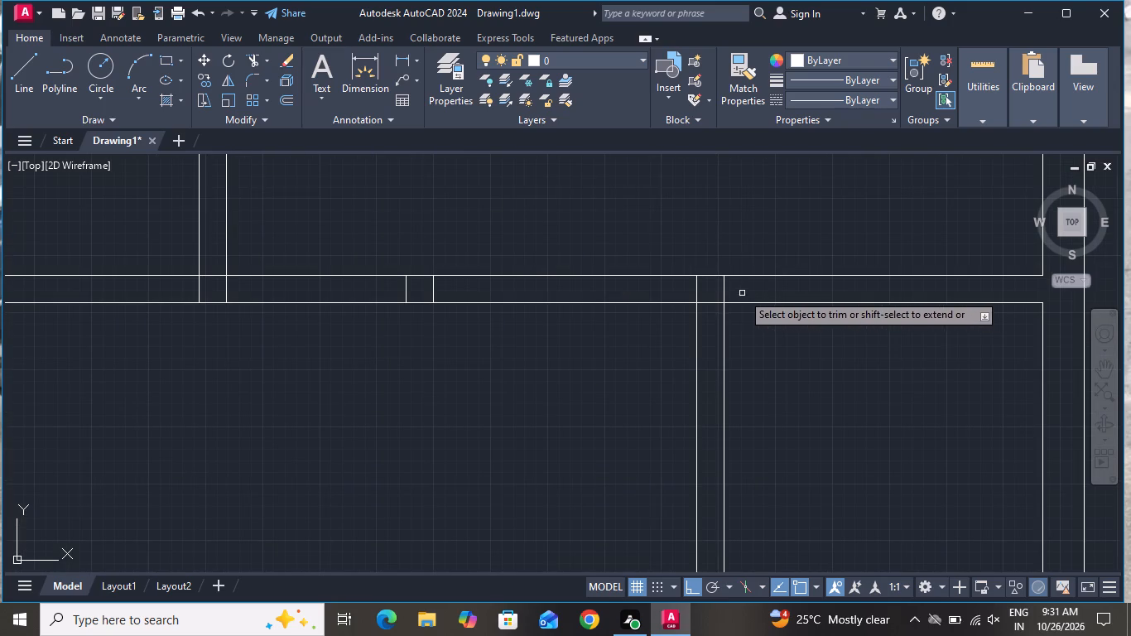
pyautogui.click(742, 293)
pyautogui.click(360, 285)
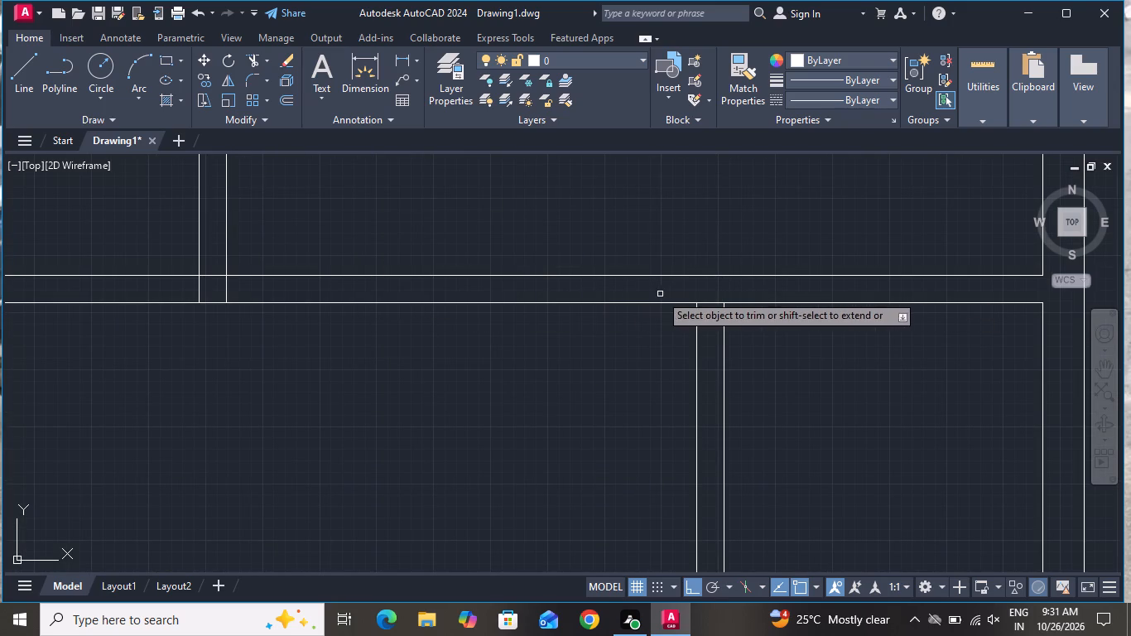
pyautogui.click(710, 288)
pyautogui.click(711, 321)
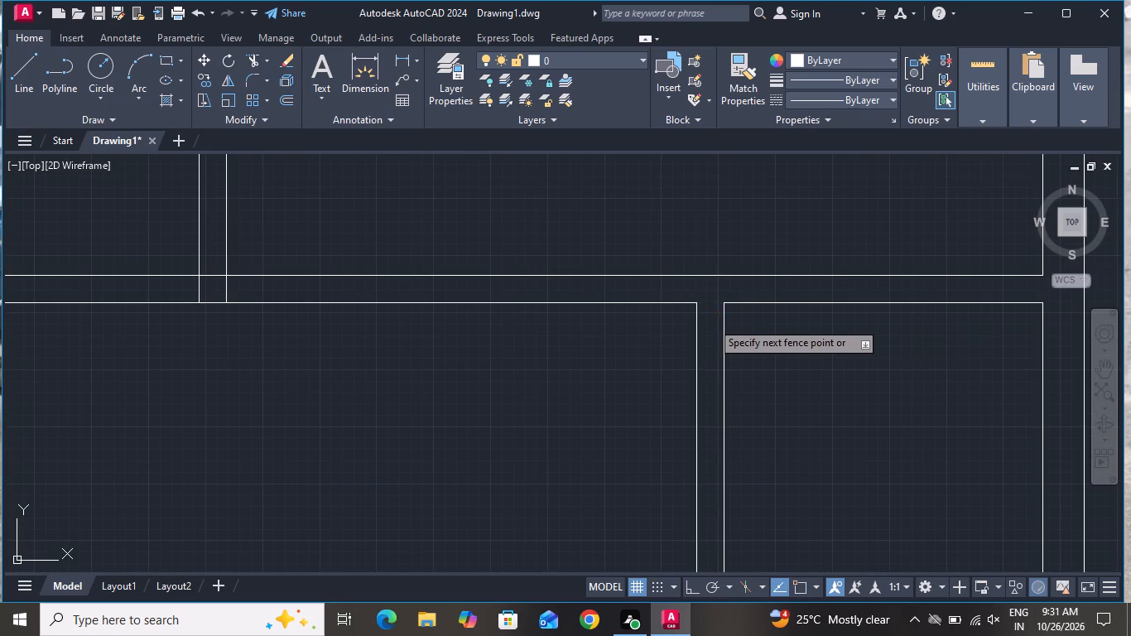
# Trim the horizontal wall's crossing lines where it meets the small left room's vertical wall and the outline's left wall.
pyautogui.scroll(-1, 743, 330)
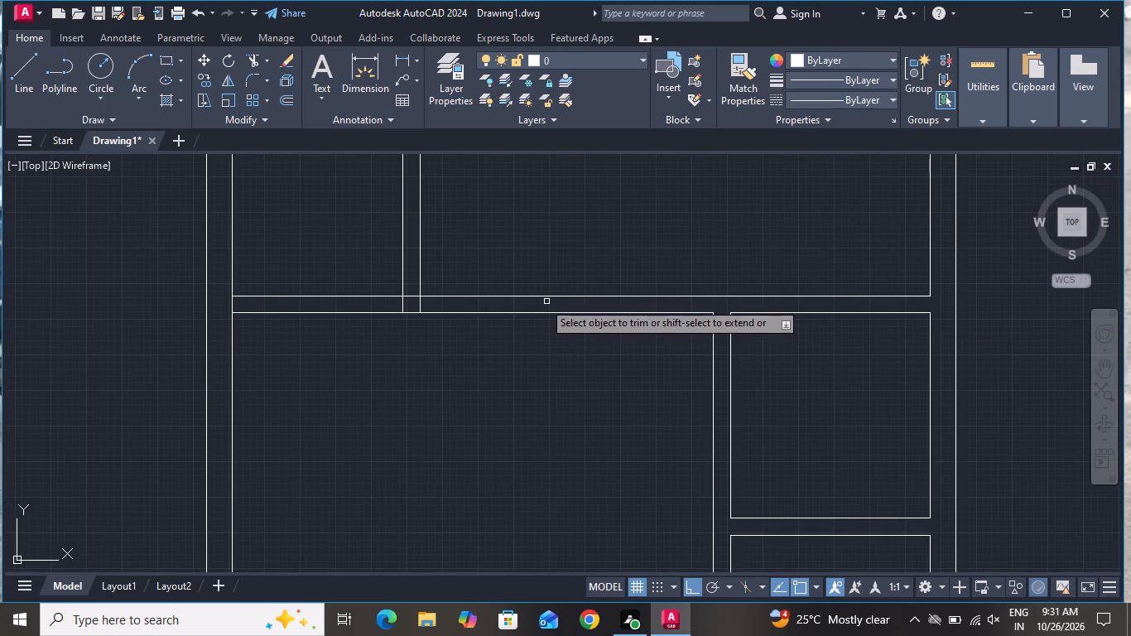
pyautogui.scroll(2, 359, 302)
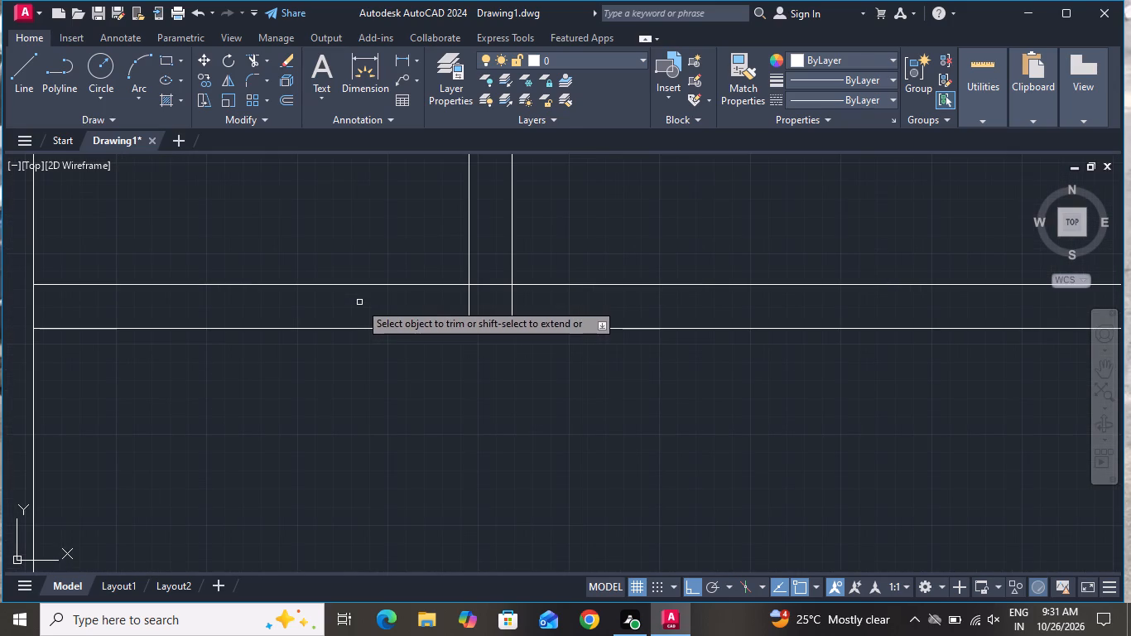
pyautogui.click(445, 306)
pyautogui.click(575, 313)
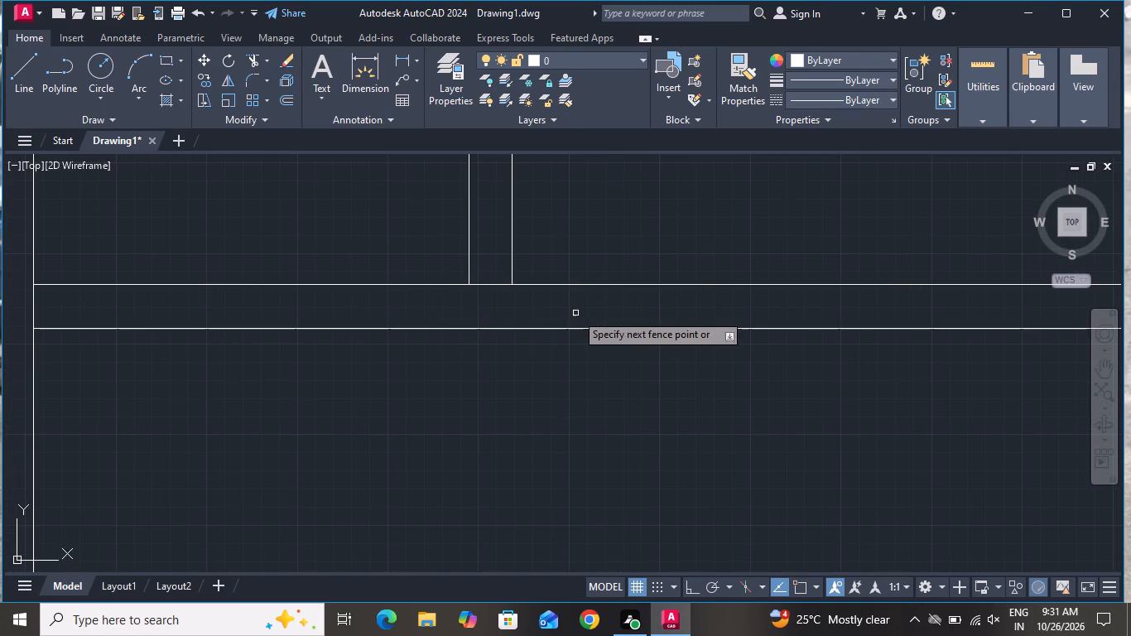
pyautogui.click(500, 309)
pyautogui.click(493, 277)
pyautogui.scroll(-3, 516, 346)
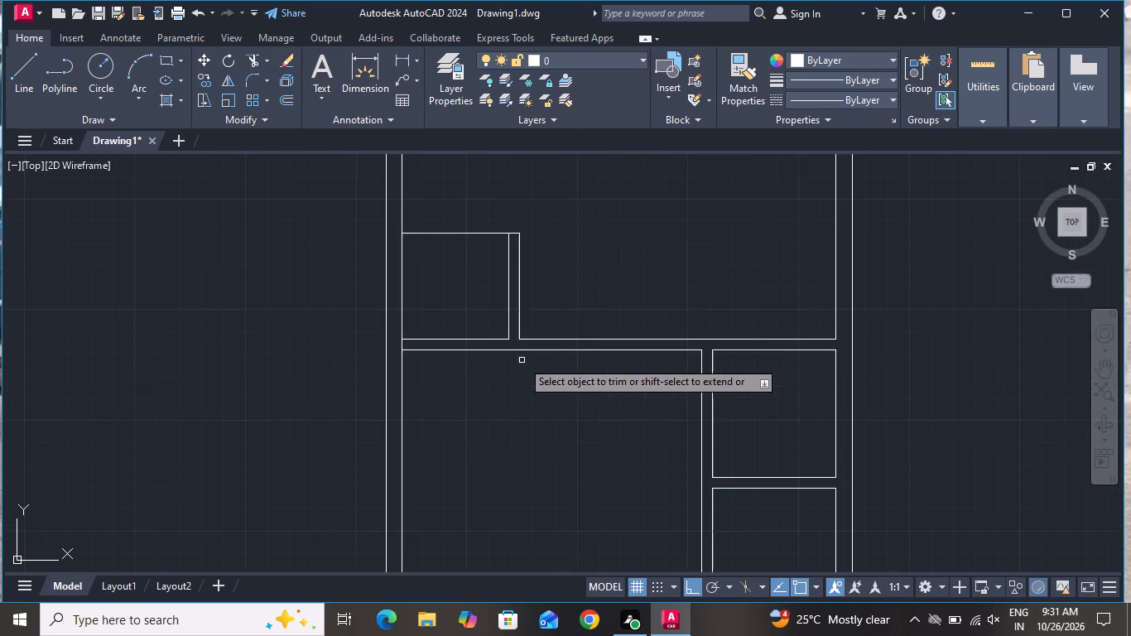
pyautogui.scroll(2, 393, 326)
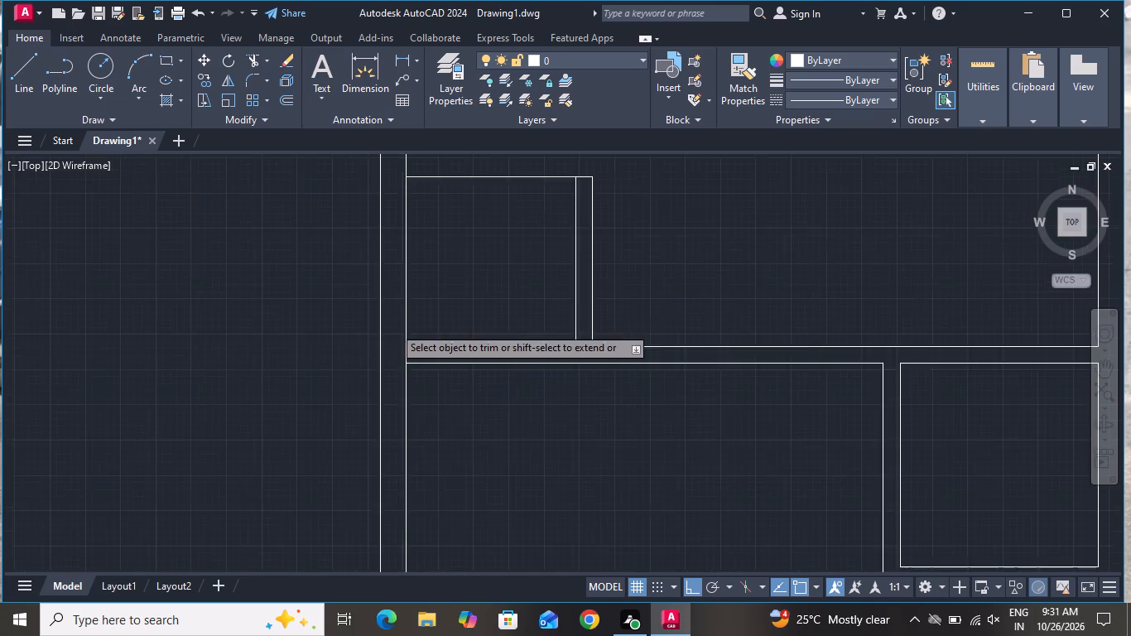
pyautogui.scroll(1, 393, 326)
pyautogui.click(410, 393)
pyautogui.click(450, 393)
# Trim the overlapping line ends at the lower-left corner of the upper right-hand rooms, leaving a clean wall corner.
pyautogui.scroll(-1, 458, 425)
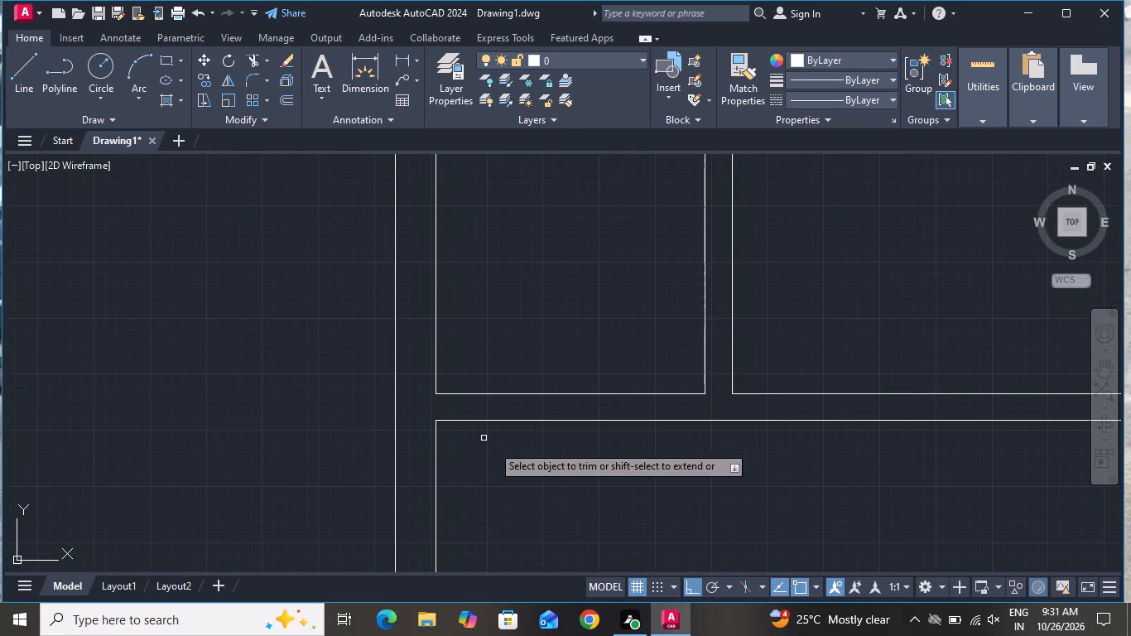
pyautogui.scroll(-4, 522, 470)
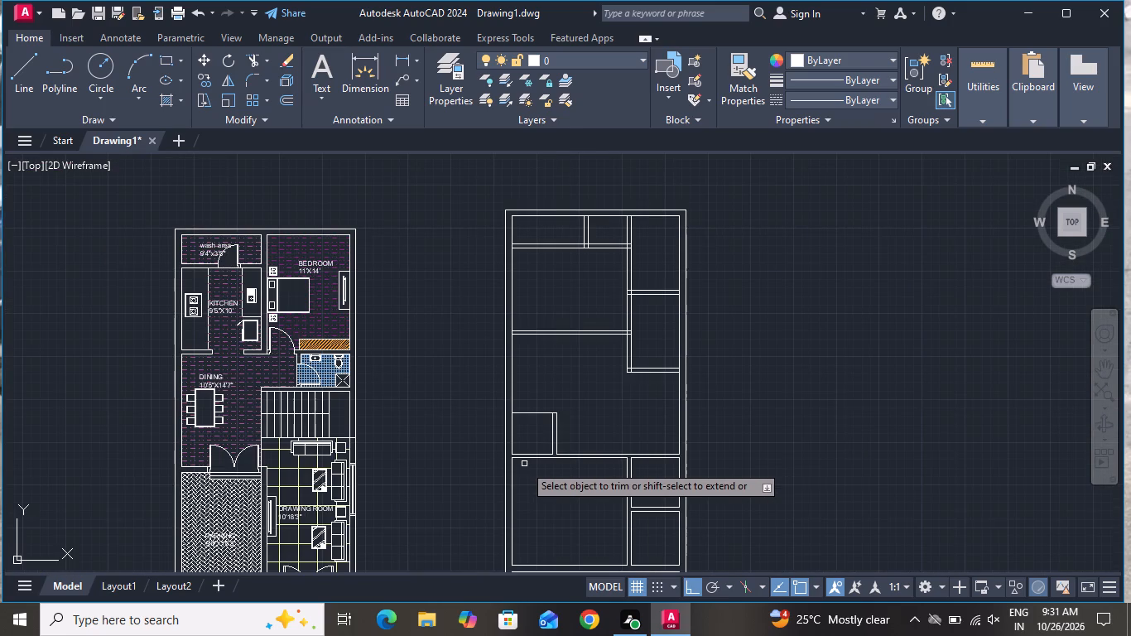
pyautogui.scroll(1, 638, 351)
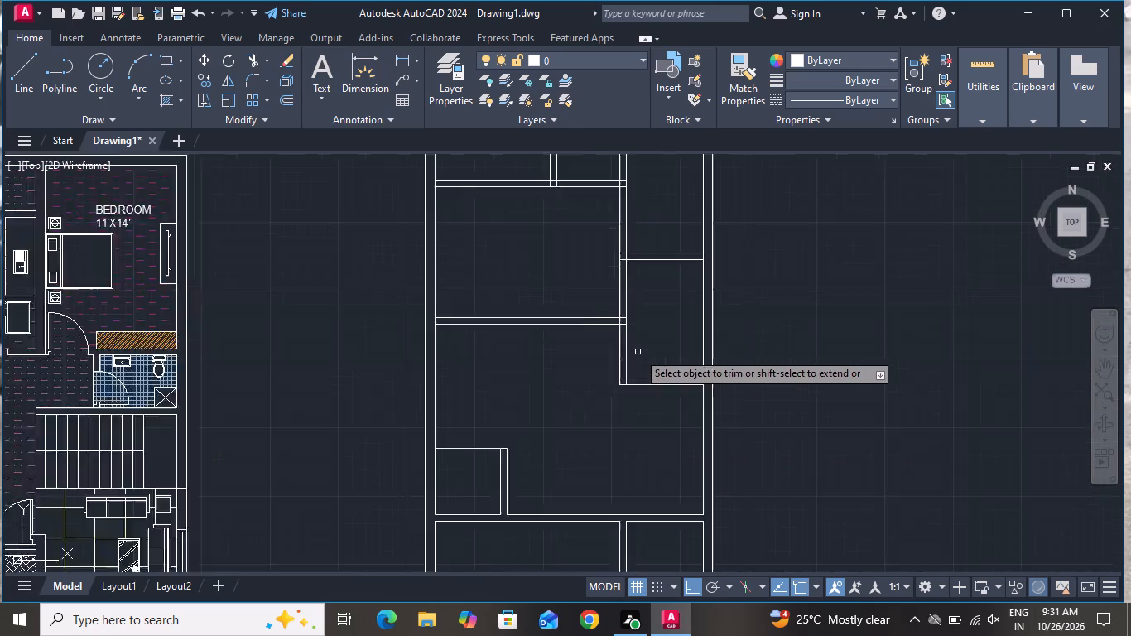
pyautogui.scroll(2, 638, 352)
pyautogui.scroll(3, 622, 422)
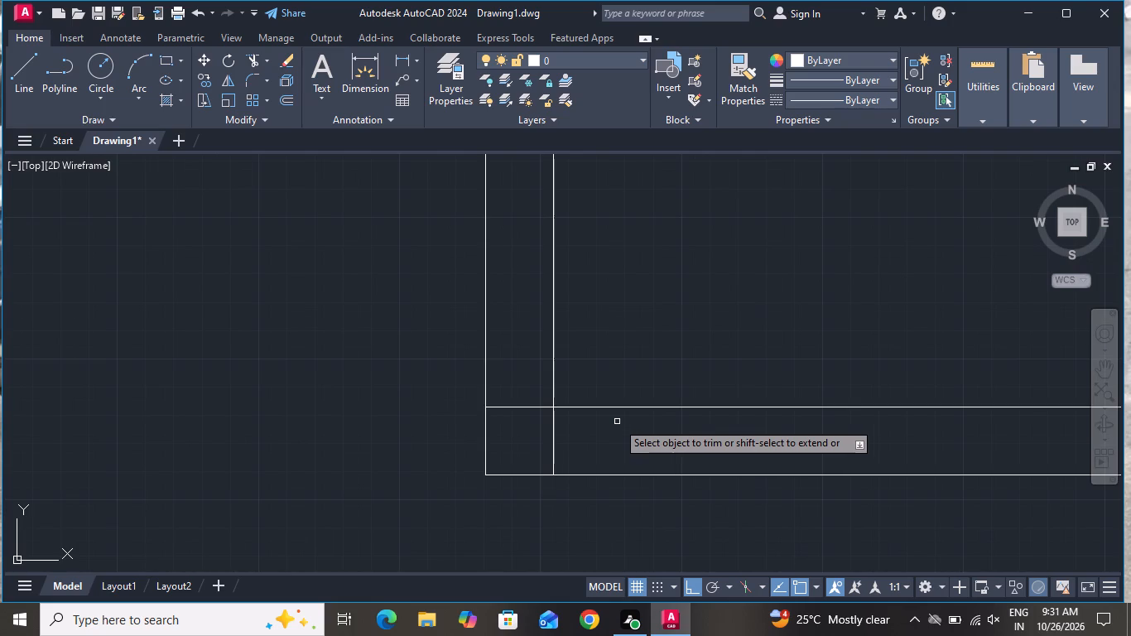
pyautogui.scroll(-6, 617, 422)
pyautogui.scroll(3, 624, 422)
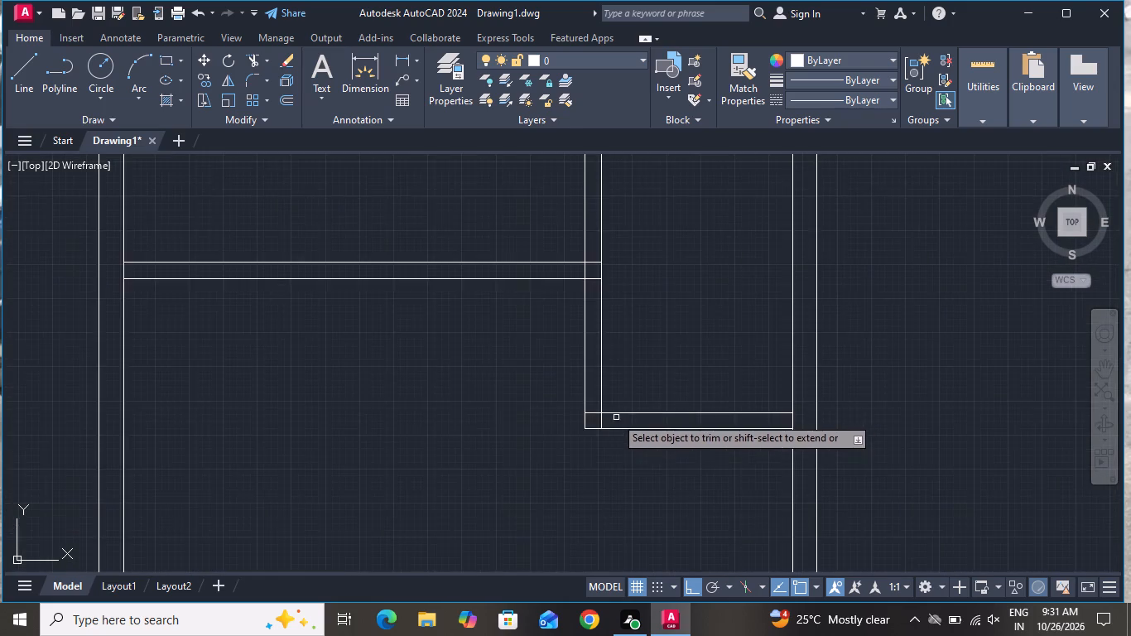
pyautogui.scroll(2, 612, 417)
pyautogui.click(569, 393)
pyautogui.doubleClick(570, 417)
pyautogui.click(643, 427)
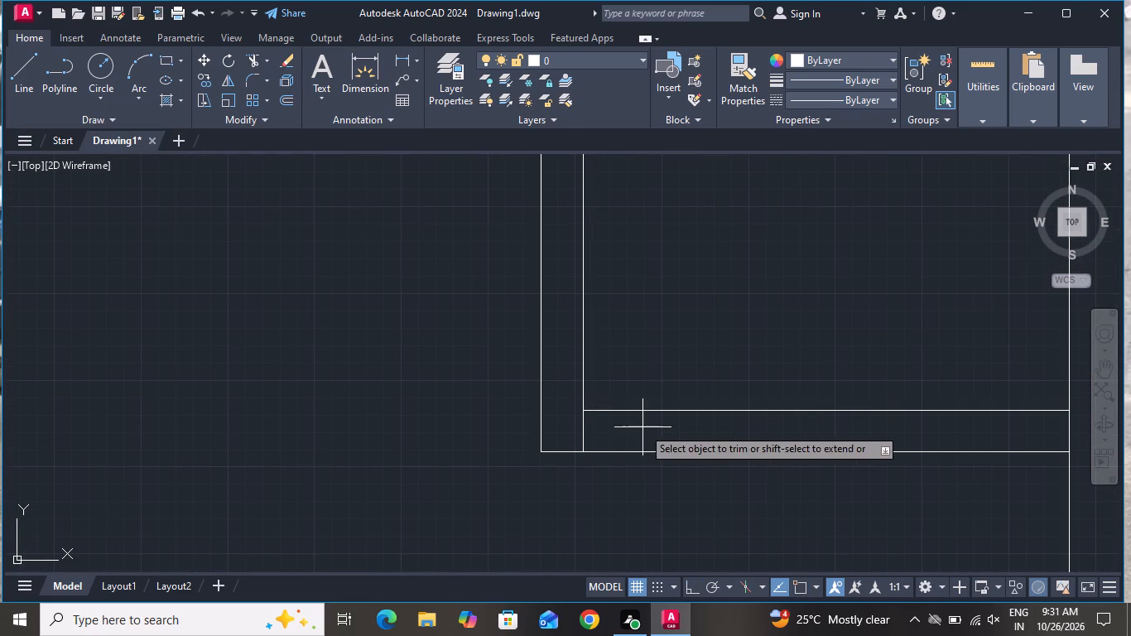
pyautogui.click(575, 430)
# Trim the outline's inner line where the bottom wall of the upper right-hand rooms meets the right outer wall.
pyautogui.scroll(-2, 584, 440)
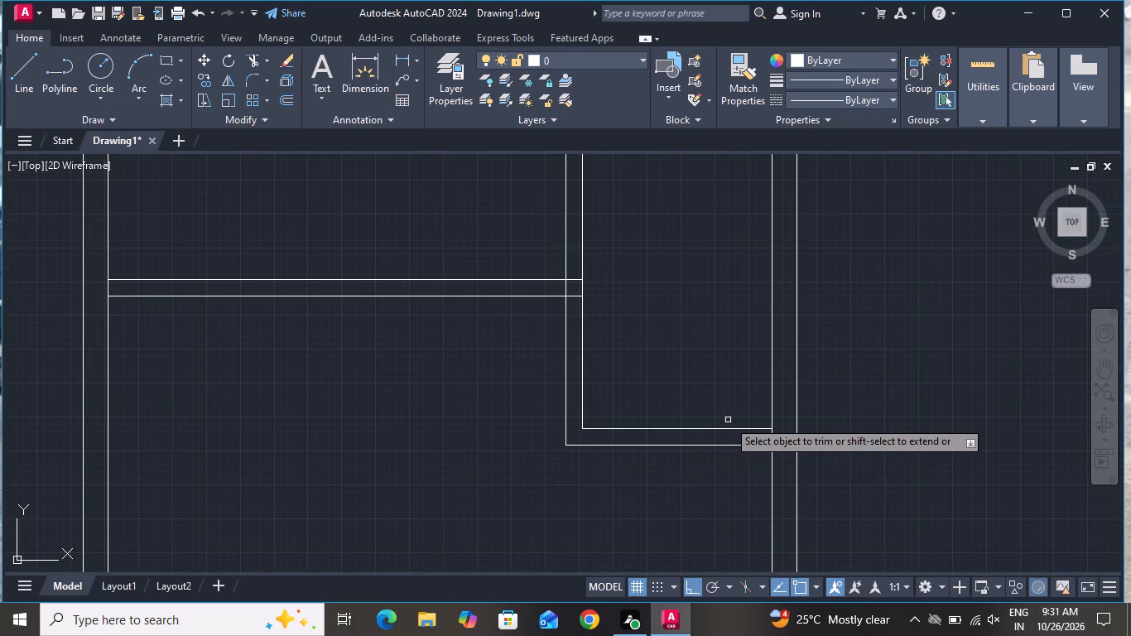
pyautogui.scroll(4, 758, 434)
pyautogui.click(765, 426)
pyautogui.click(849, 434)
# Trim the crossing lines where the large upper-left room's bottom wall meets the right vertical wall and the outline's left wall.
pyautogui.scroll(-5, 825, 490)
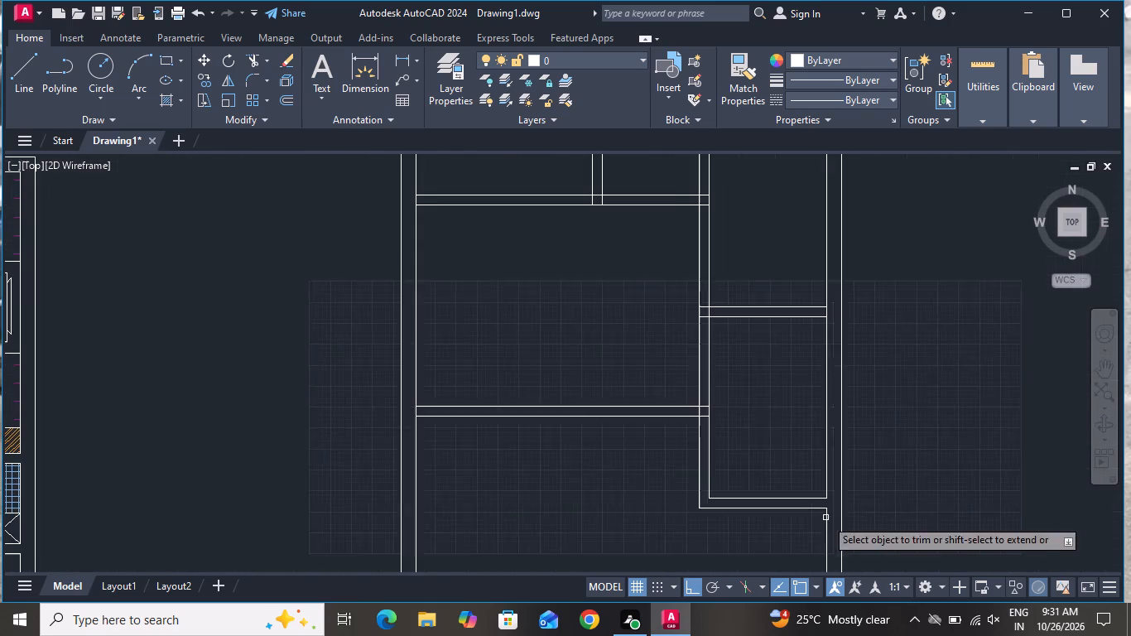
pyautogui.scroll(5, 663, 392)
pyautogui.scroll(-4, 727, 417)
pyautogui.scroll(3, 770, 432)
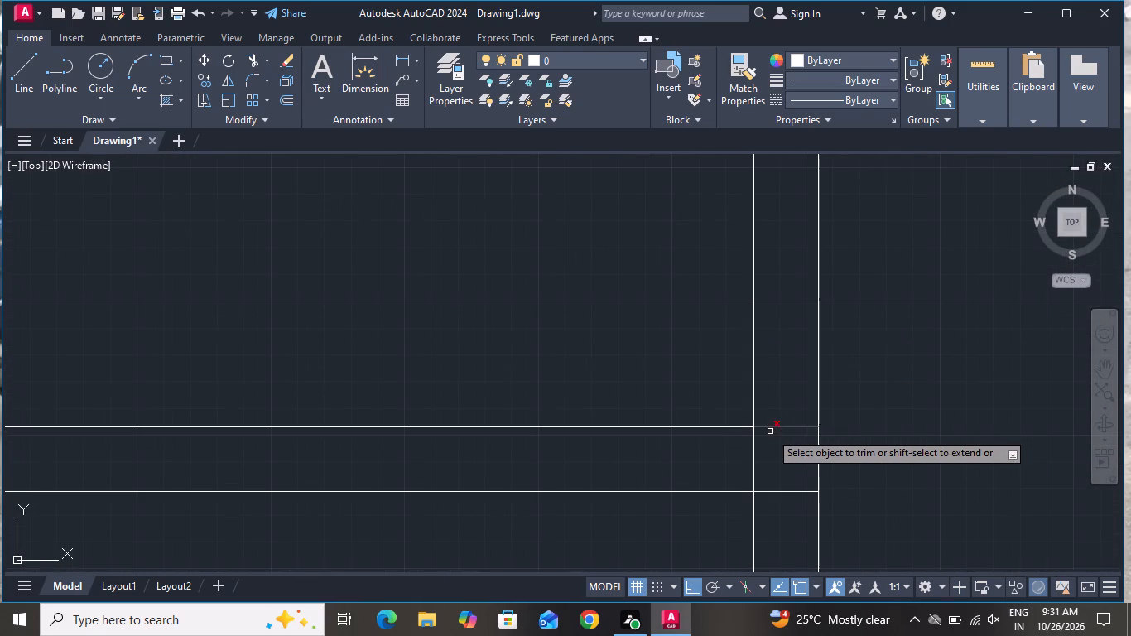
pyautogui.click(786, 408)
pyautogui.click(792, 523)
pyautogui.click(770, 456)
pyautogui.click(706, 462)
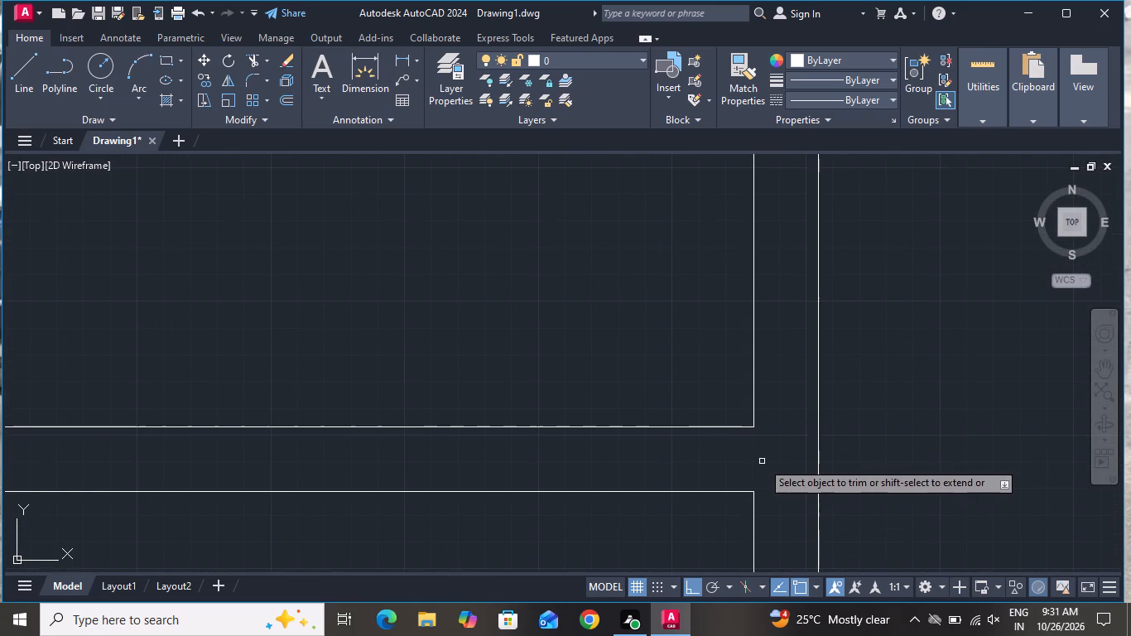
pyautogui.scroll(-3, 791, 460)
pyautogui.scroll(2, 342, 462)
pyautogui.click(340, 459)
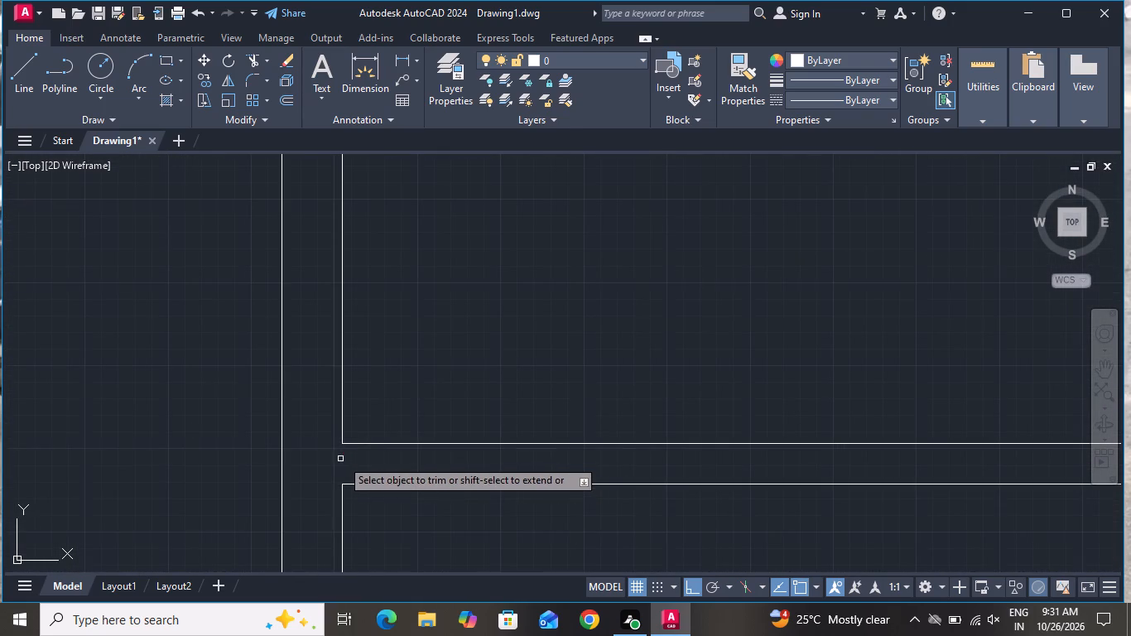
# Trim the crossing lines where the partition between the two upper right-hand rooms meets the vertical wall.
pyautogui.scroll(-3, 394, 508)
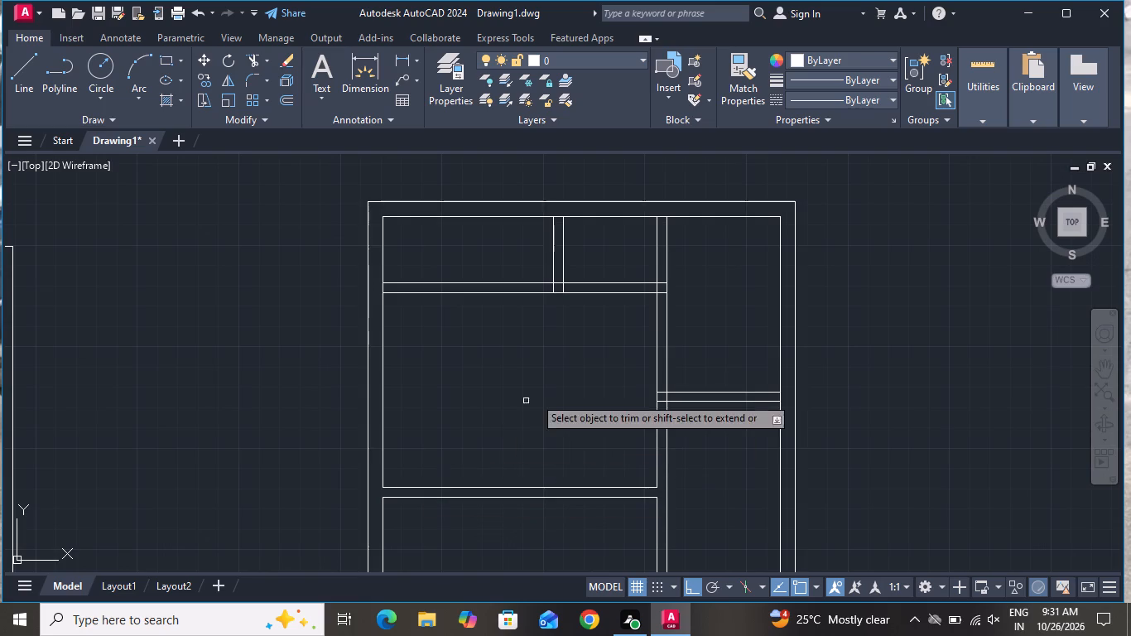
pyautogui.scroll(3, 656, 385)
pyautogui.click(671, 403)
pyautogui.click(672, 436)
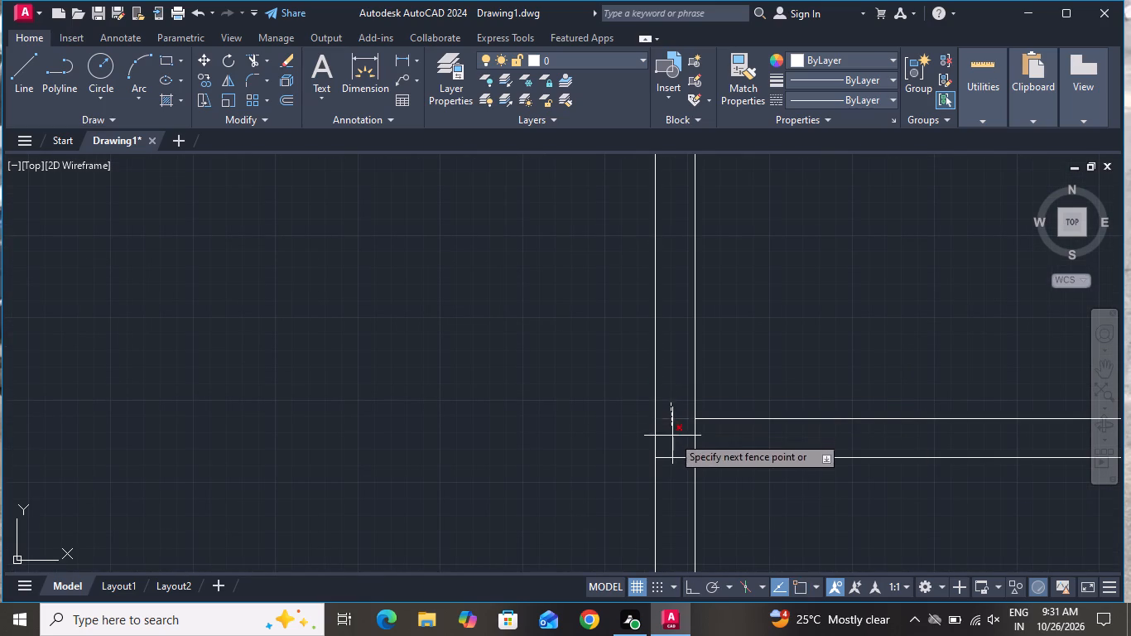
pyautogui.click(675, 431)
pyautogui.click(711, 435)
pyautogui.click(667, 431)
pyautogui.click(670, 467)
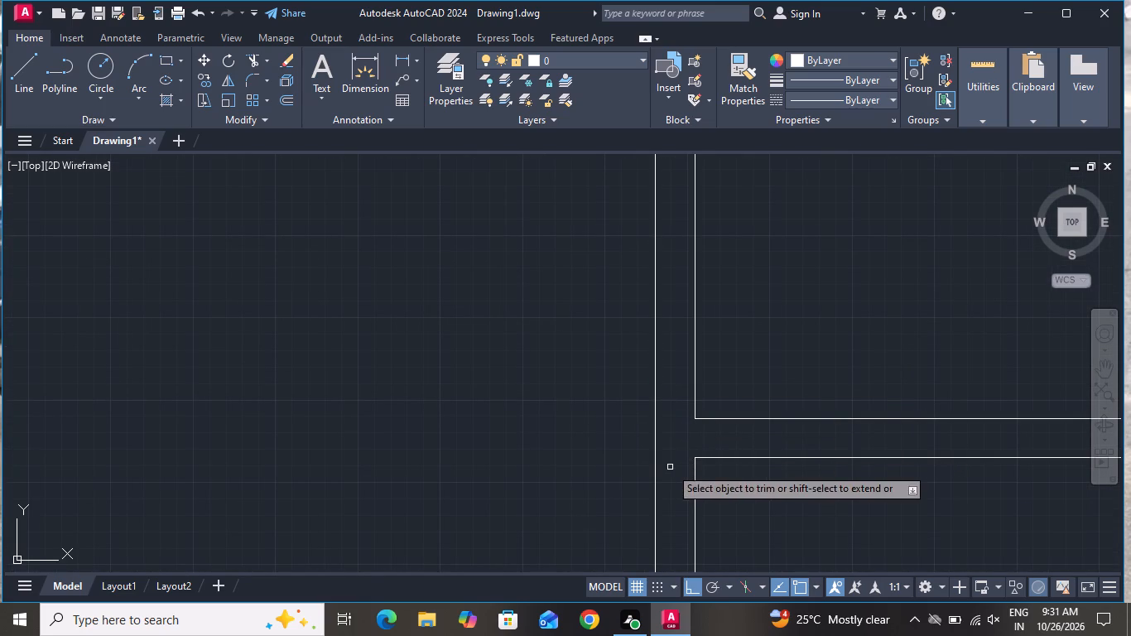
# Trim the outline's inner line where the partition between the upper right-hand rooms meets the right outer wall.
pyautogui.scroll(-1, 646, 442)
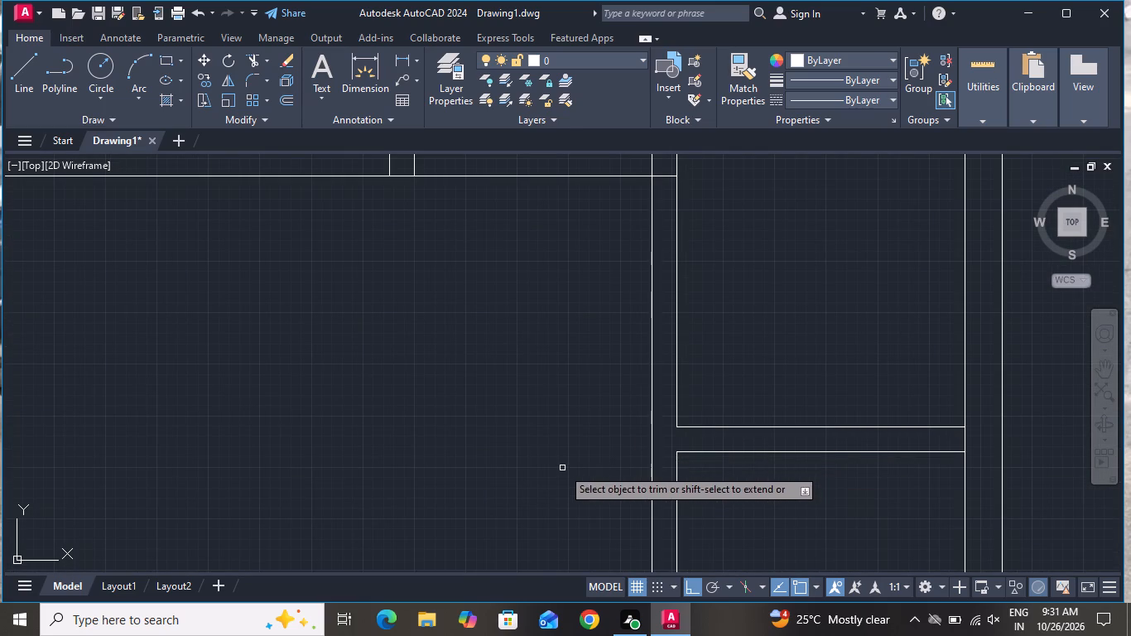
pyautogui.scroll(-2, 562, 468)
pyautogui.scroll(4, 729, 450)
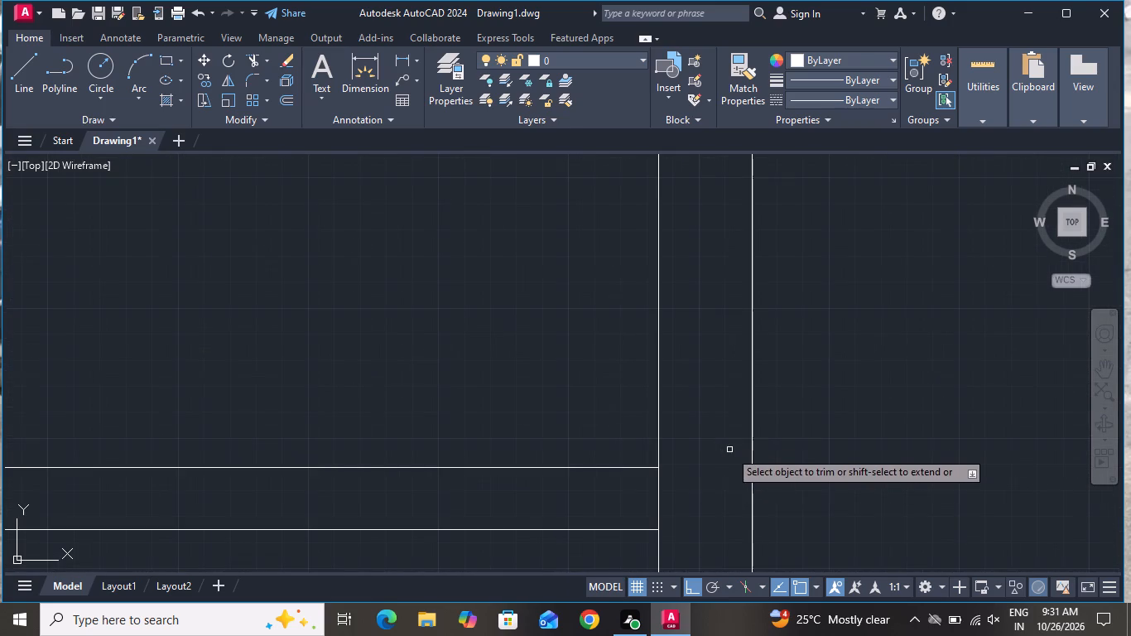
pyautogui.click(678, 477)
pyautogui.click(616, 489)
# Trim the crossing lines where the bottom wall of the two small top rooms meets the vertical wall beside the upper right-hand room.
pyautogui.scroll(-3, 667, 475)
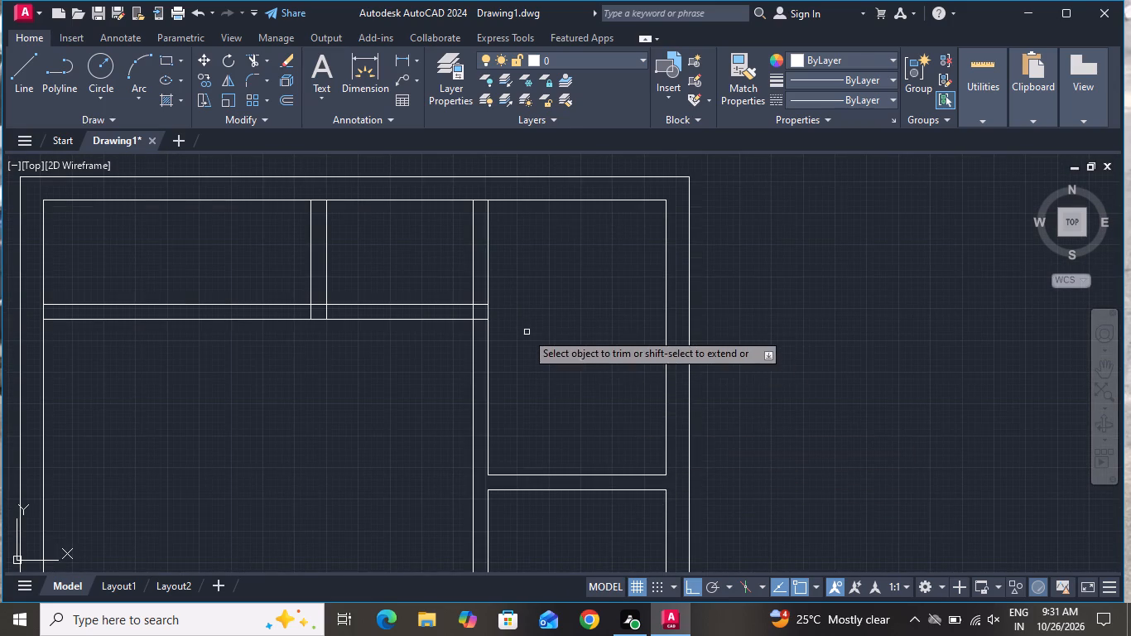
pyautogui.scroll(3, 484, 323)
pyautogui.click(484, 320)
pyautogui.click(469, 219)
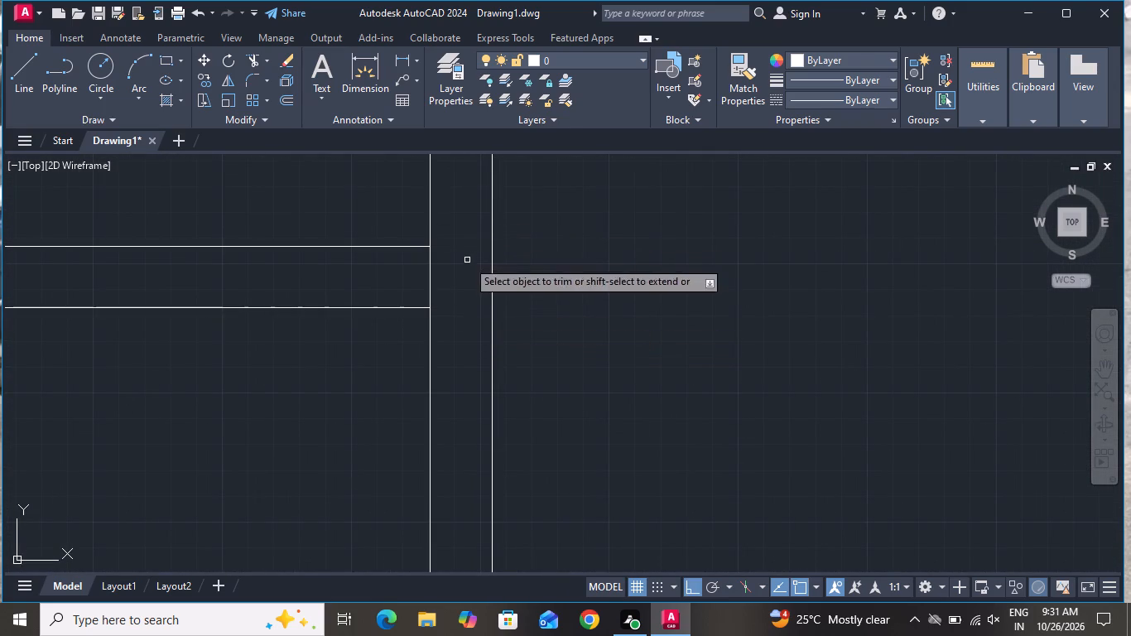
pyautogui.click(467, 261)
pyautogui.click(411, 286)
# Trim the crossing lines where the partition between the two small top rooms meets their bottom wall.
pyautogui.scroll(-3, 588, 354)
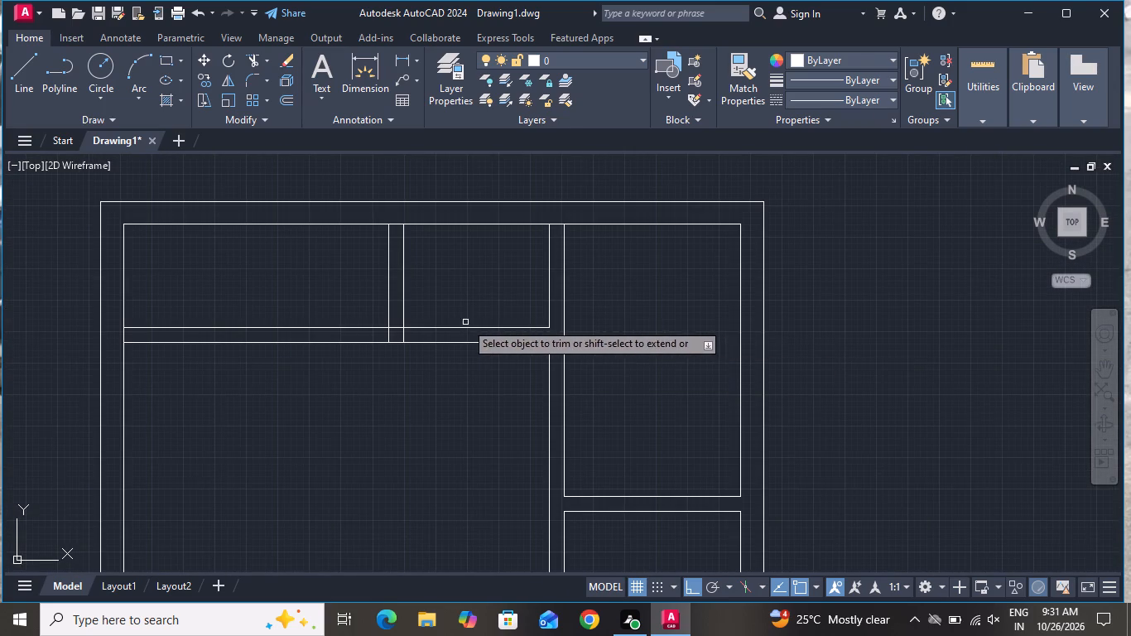
pyautogui.scroll(4, 402, 334)
pyautogui.click(423, 316)
pyautogui.click(315, 336)
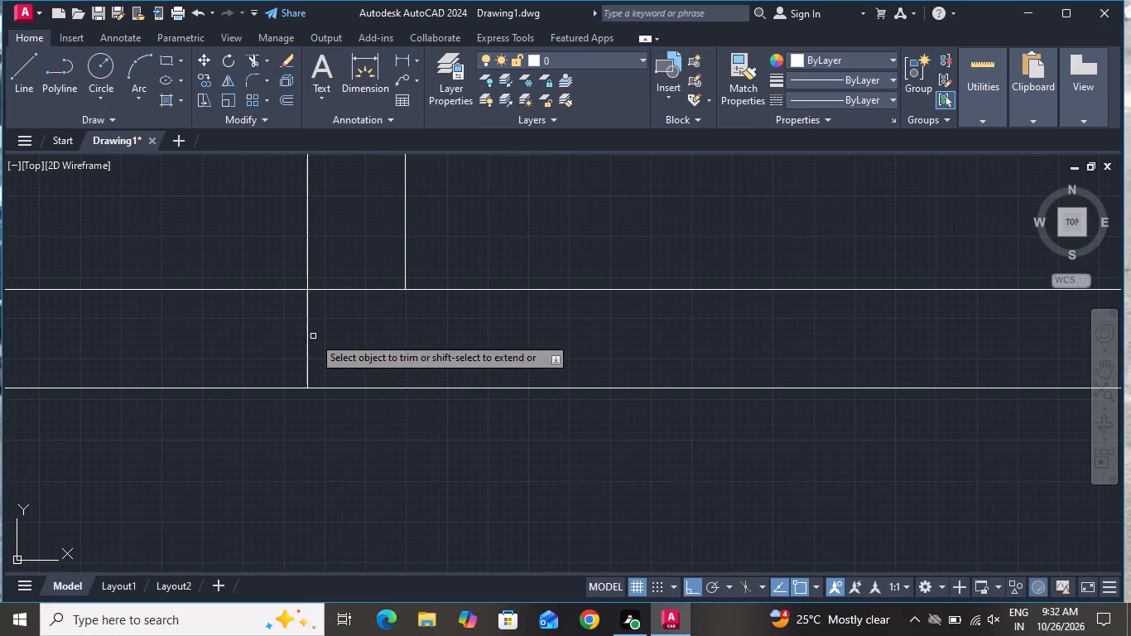
pyautogui.click(263, 332)
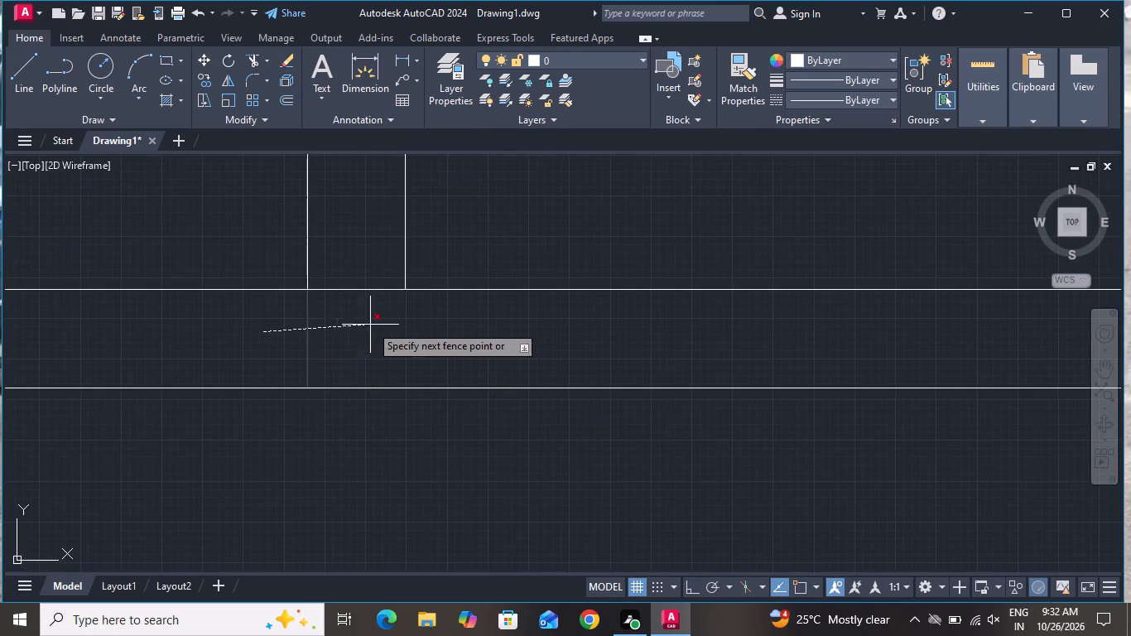
pyautogui.doubleClick(370, 323)
pyautogui.click(373, 278)
# Trim the outline's inner line where the small top rooms' bottom wall meets the left outer wall.
pyautogui.scroll(-4, 563, 384)
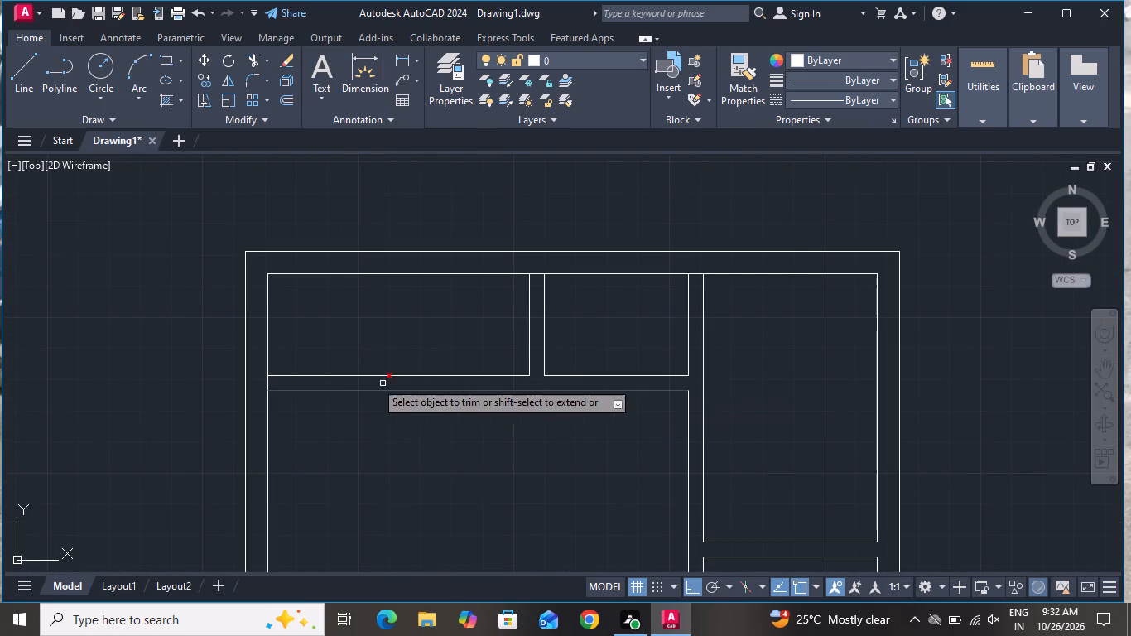
pyautogui.scroll(4, 268, 388)
pyautogui.click(267, 380)
pyautogui.click(246, 379)
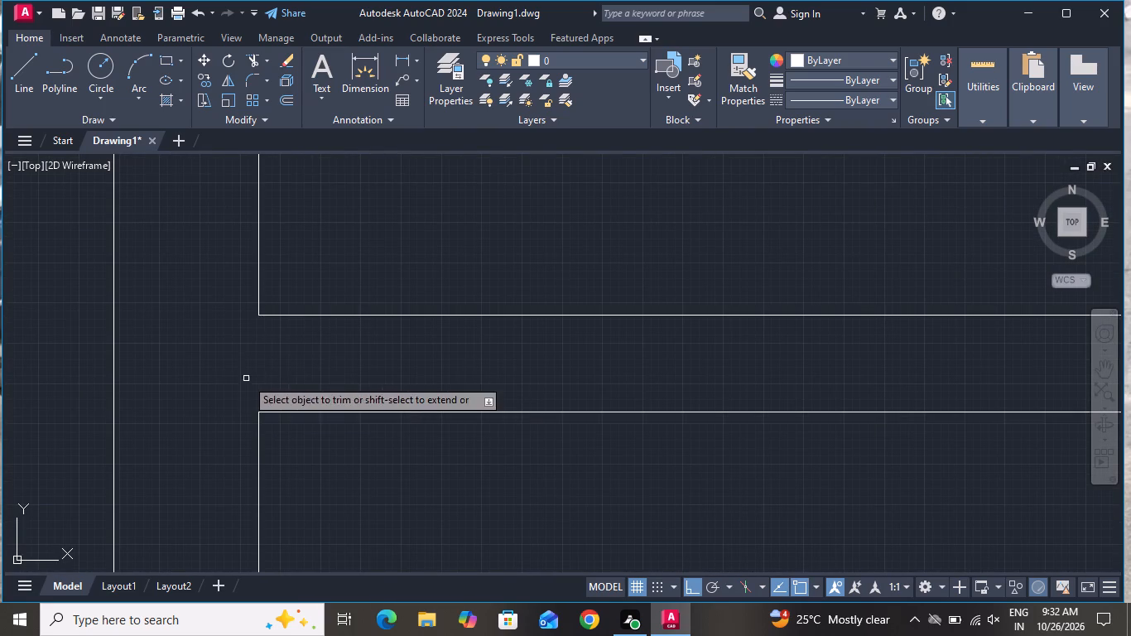
# Trim the outline's inner top line where the small rooms' partition and the long vertical wall meet the top outer wall.
pyautogui.scroll(-2, 386, 439)
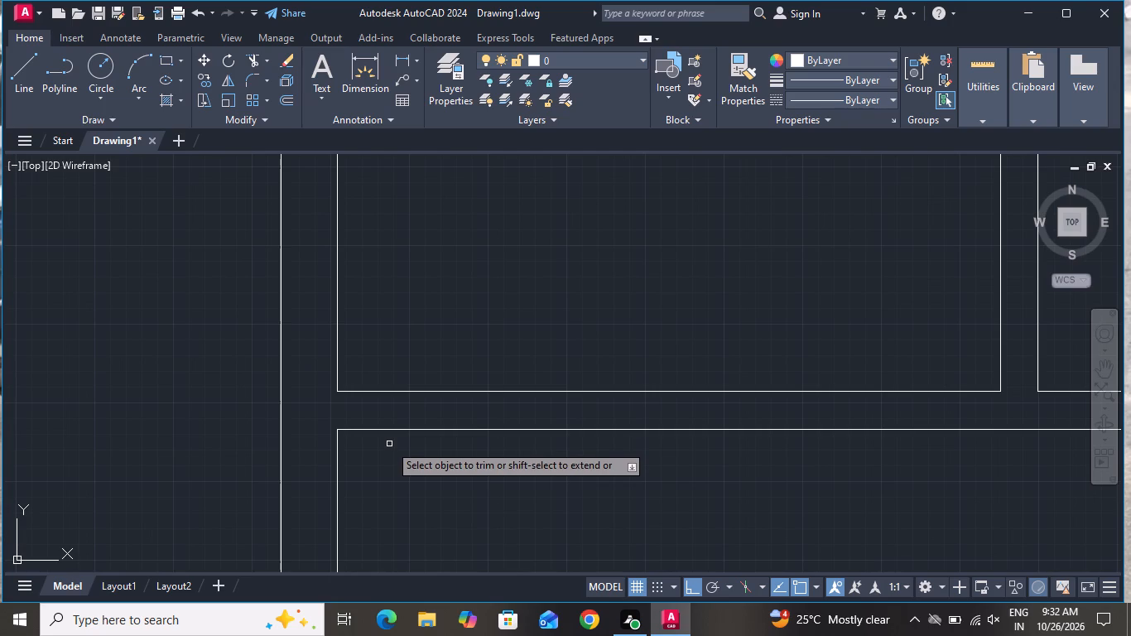
pyautogui.scroll(-3, 389, 443)
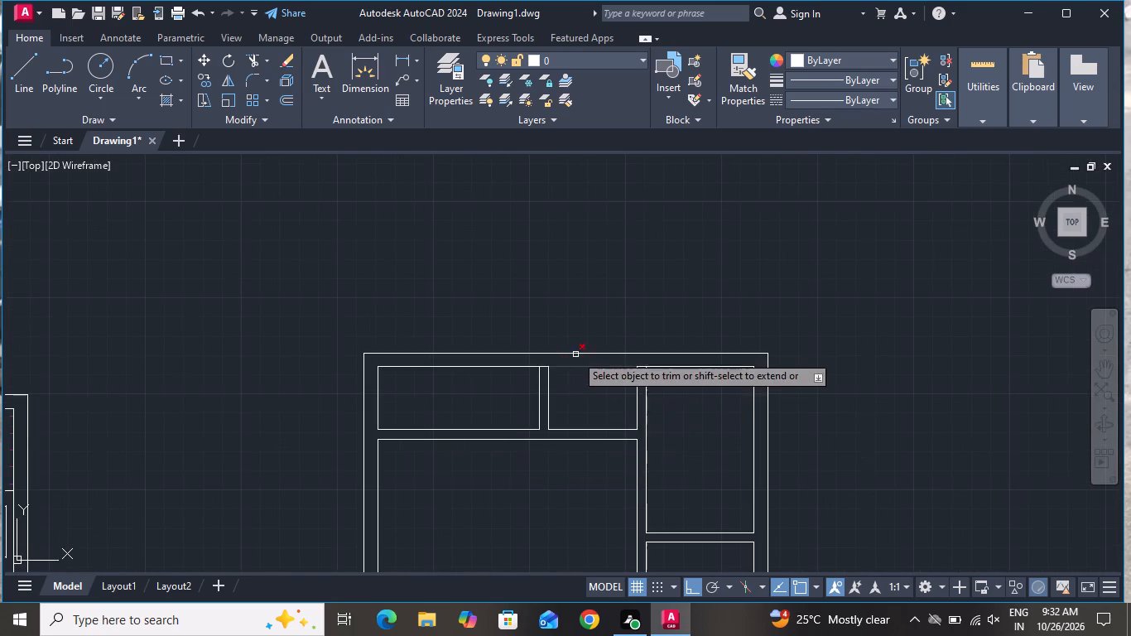
pyautogui.scroll(4, 561, 368)
pyautogui.click(455, 347)
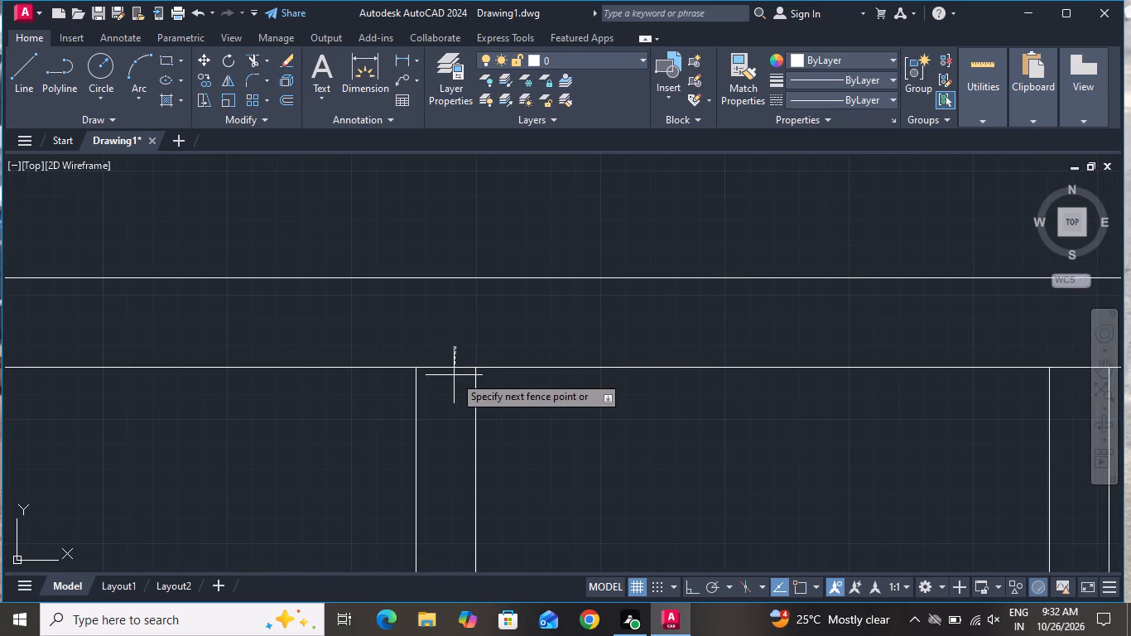
pyautogui.click(454, 397)
pyautogui.scroll(-3, 436, 399)
pyautogui.scroll(4, 594, 390)
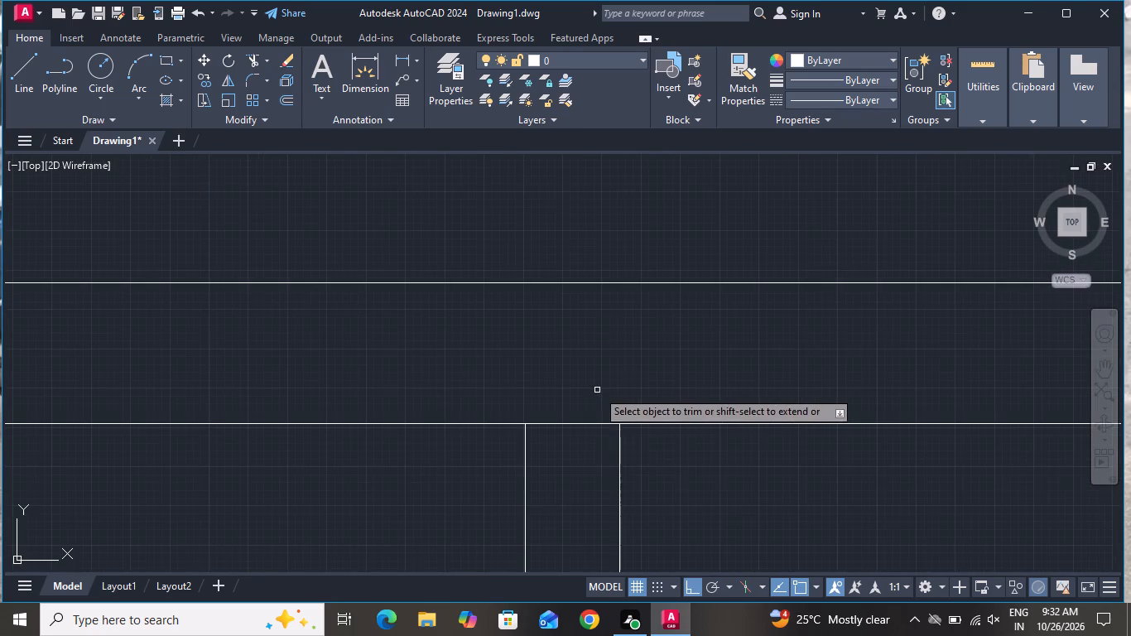
pyautogui.click(597, 390)
pyautogui.click(588, 447)
# Examine the new floor plan from top to bottom beside the ground floor plan for wall junctions still needing trimming.
pyautogui.scroll(-6, 583, 333)
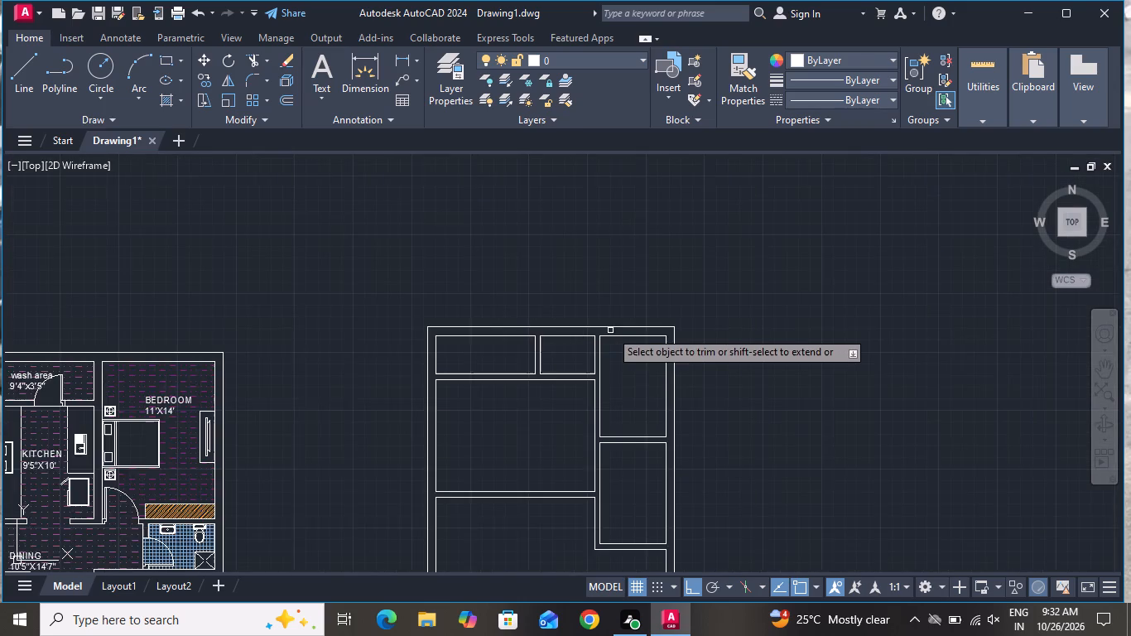
pyautogui.scroll(-2, 627, 335)
pyautogui.scroll(2, 582, 475)
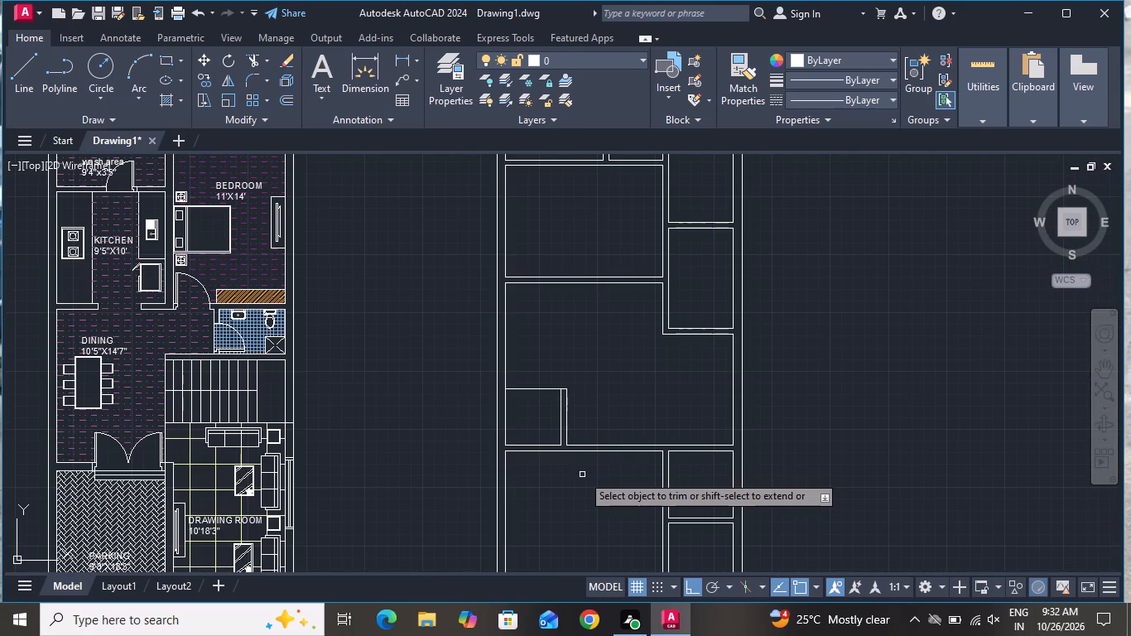
pyautogui.scroll(-1, 577, 449)
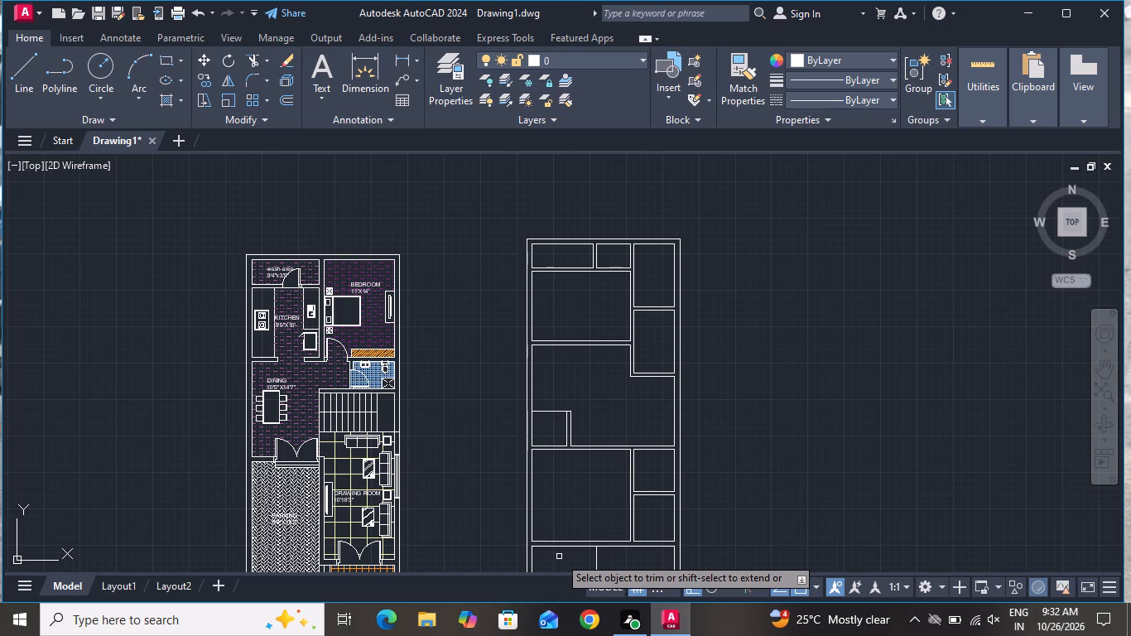
pyautogui.scroll(-1, 561, 556)
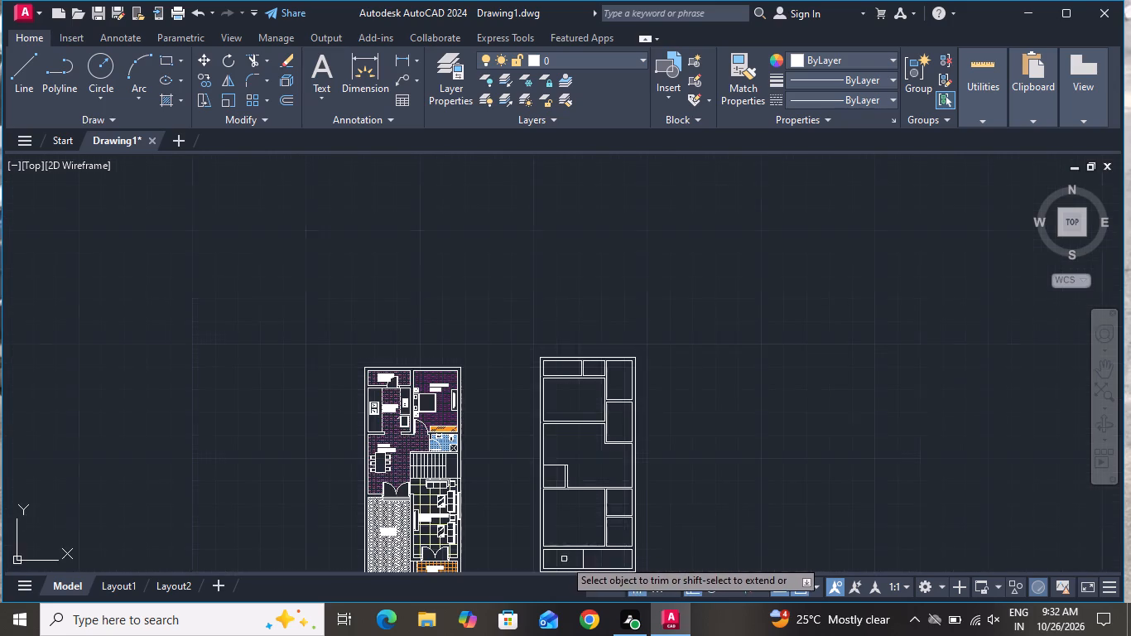
pyautogui.scroll(-2, 588, 486)
pyautogui.scroll(4, 599, 528)
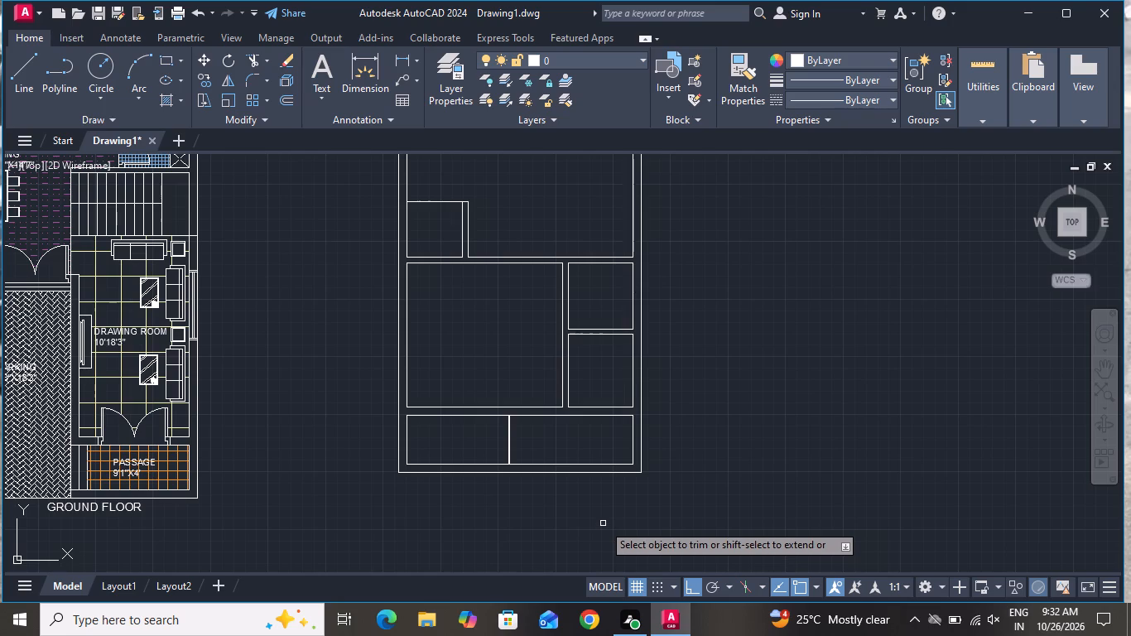
pyautogui.scroll(-1, 603, 523)
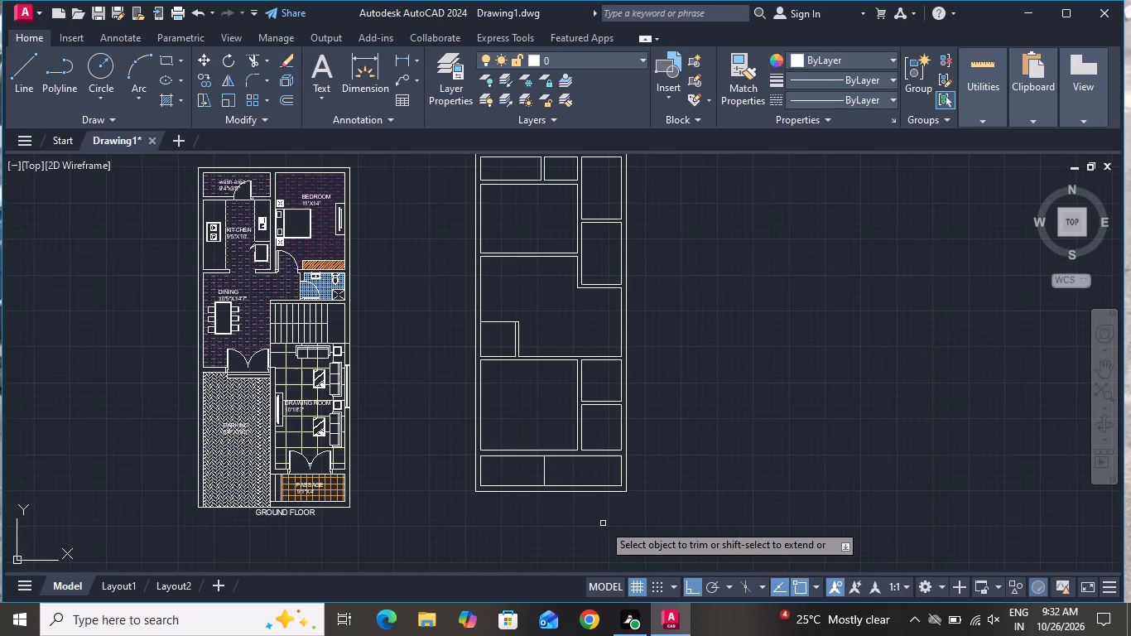